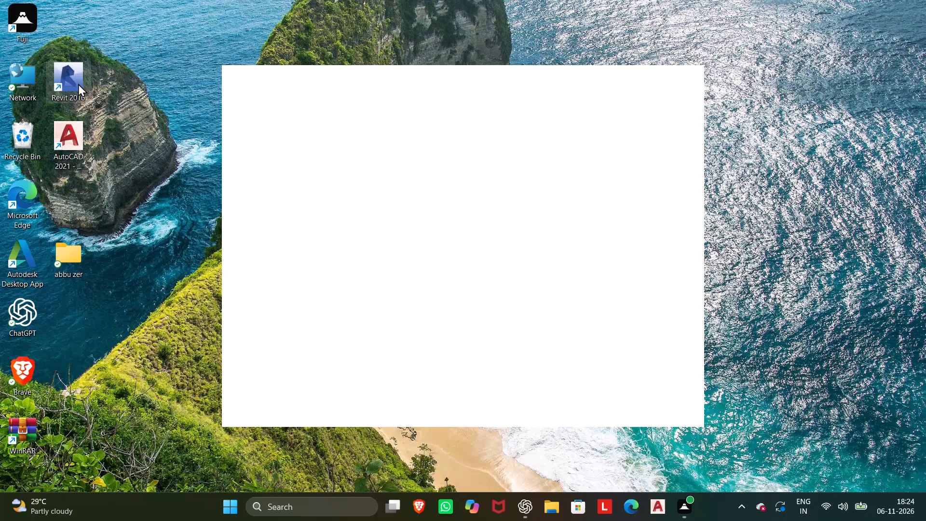
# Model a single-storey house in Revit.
# Launch Revit 2016 from the desktop and bring its window to the front.
pyautogui.doubleClick(78, 83)
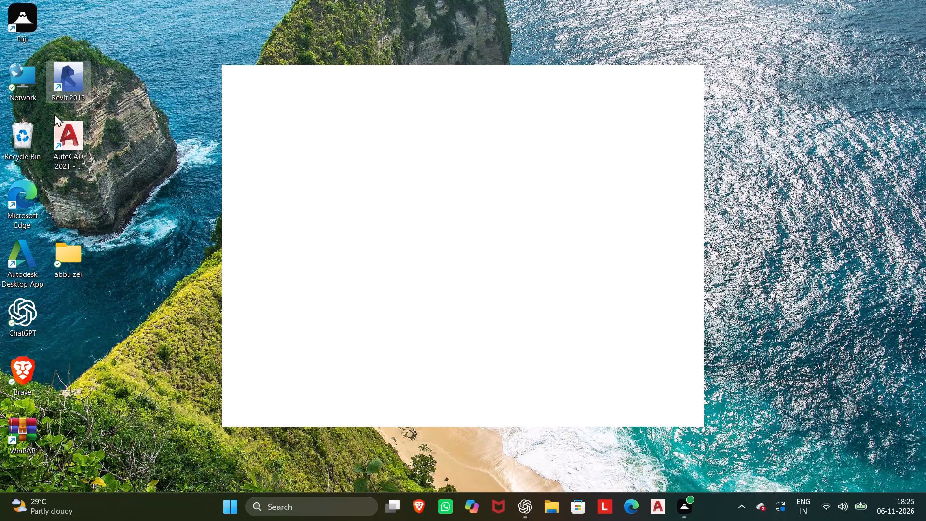
pyautogui.click(54, 113)
pyautogui.tripleClick(60, 86)
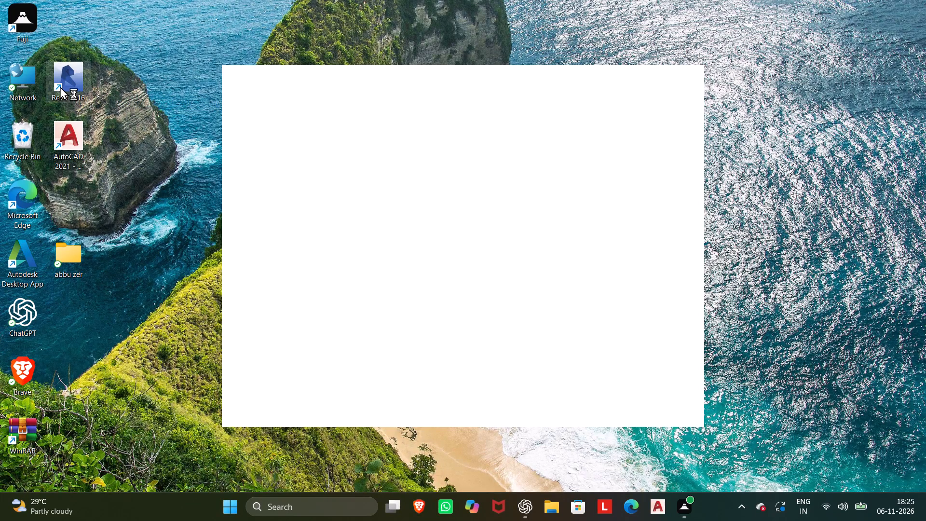
pyautogui.moveTo(58, 86); pyautogui.dragTo(54, 89)
pyautogui.click(50, 92)
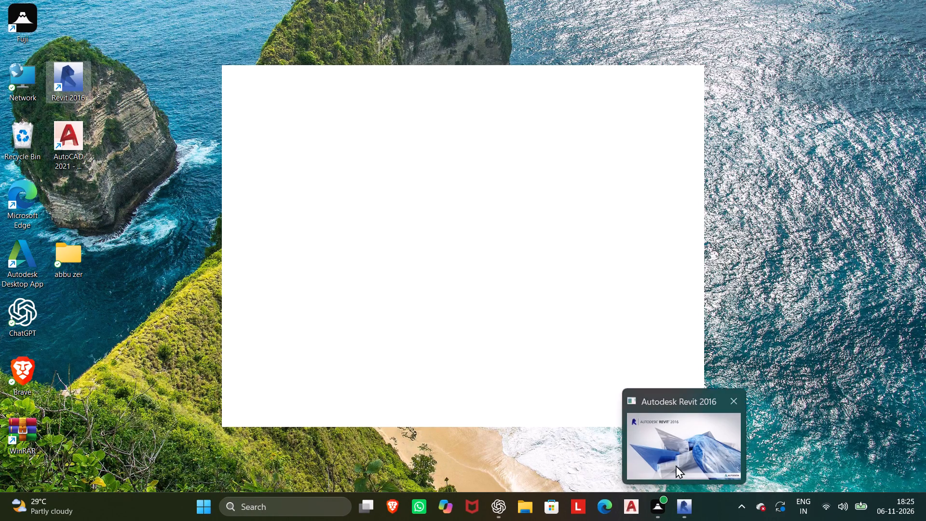
pyautogui.click(677, 460)
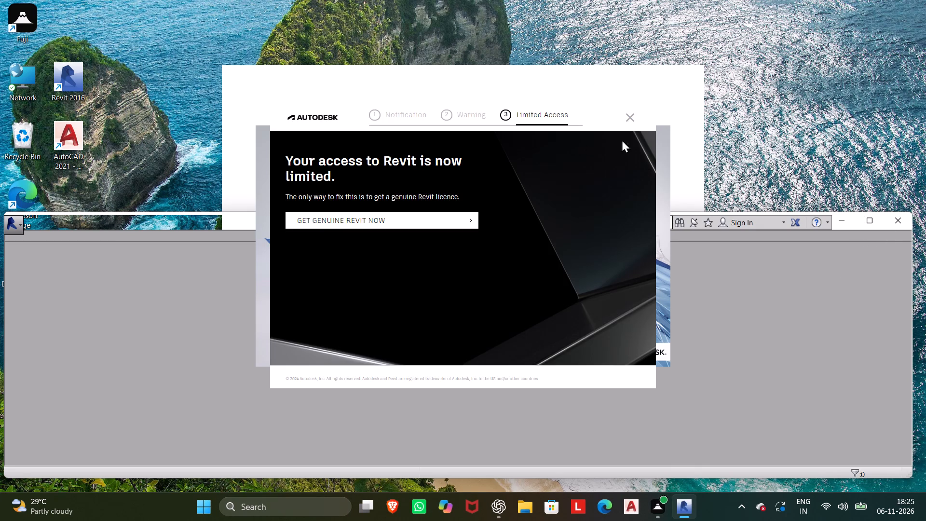
# Dismiss the Autodesk limited-access notice and maximize the Revit window.
pyautogui.click(627, 117)
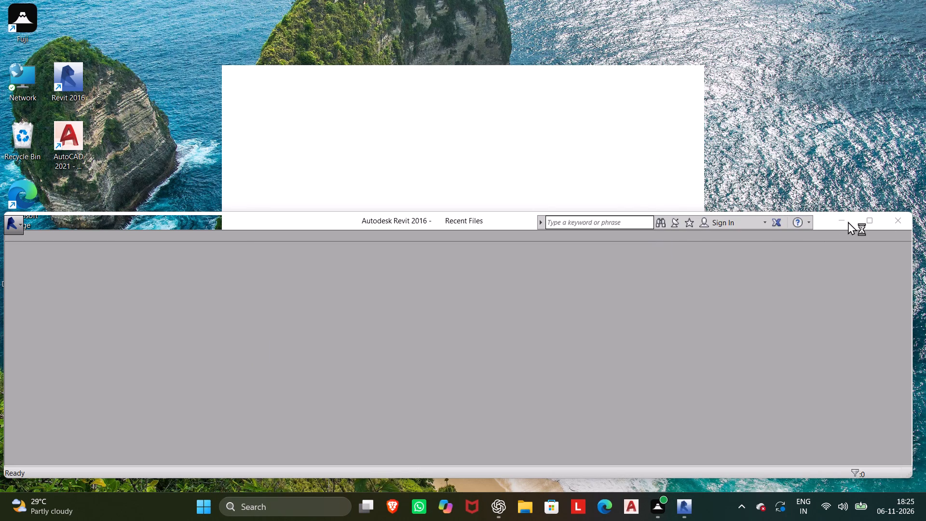
pyautogui.click(865, 221)
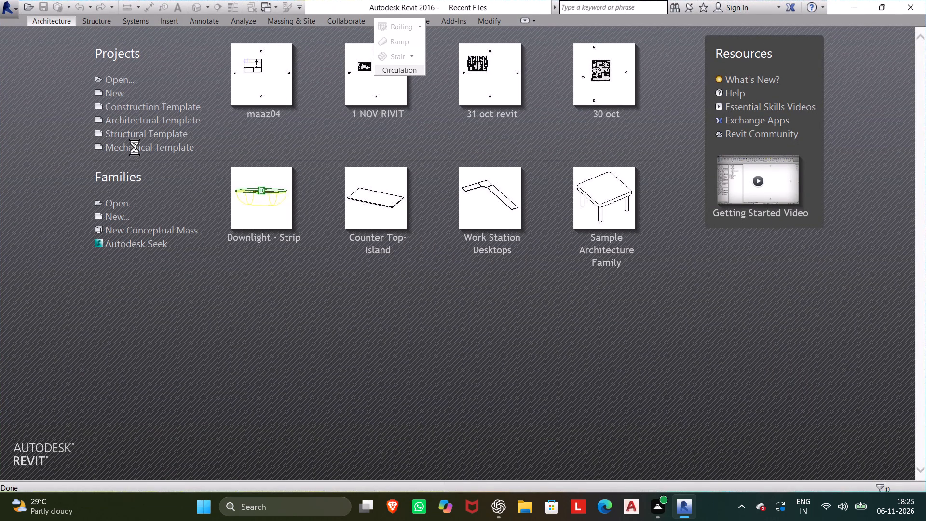
# Create a new Revit project from the Architectural Template.
pyautogui.click(164, 123)
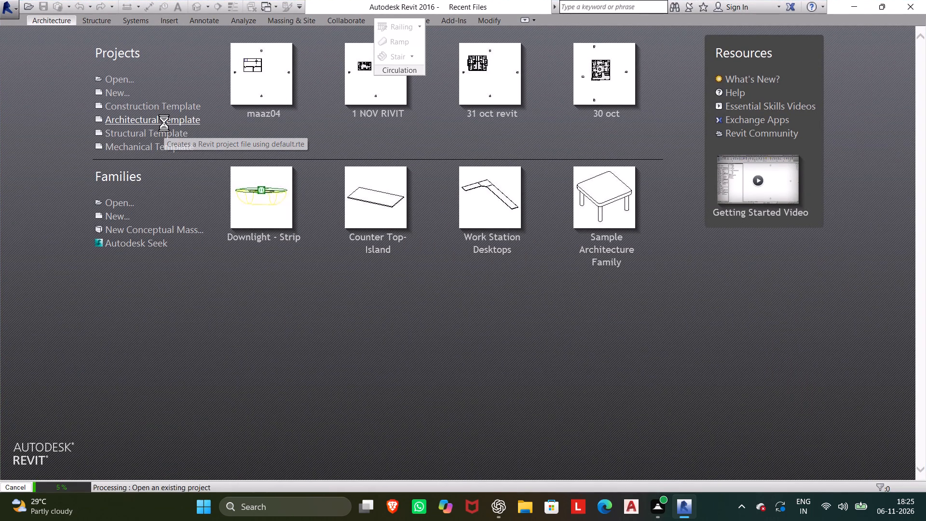
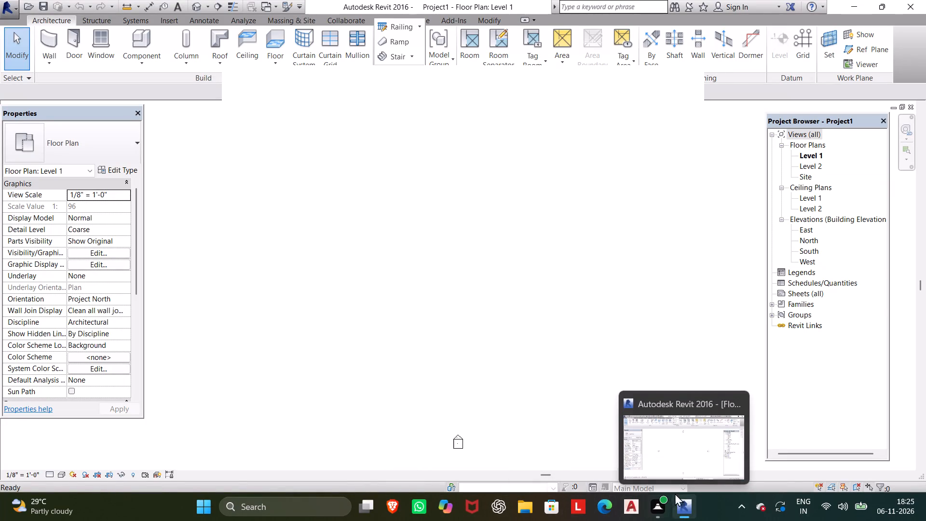
# Bring the new Revit project window to the front.
pyautogui.click(672, 463)
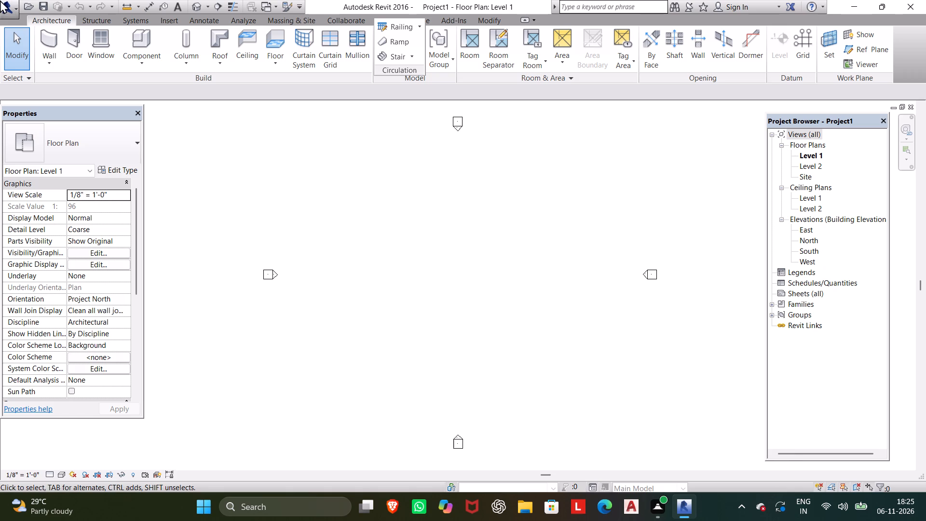
pyautogui.moveTo(0, 1); pyautogui.dragTo(337, 490)
pyautogui.click(348, 356)
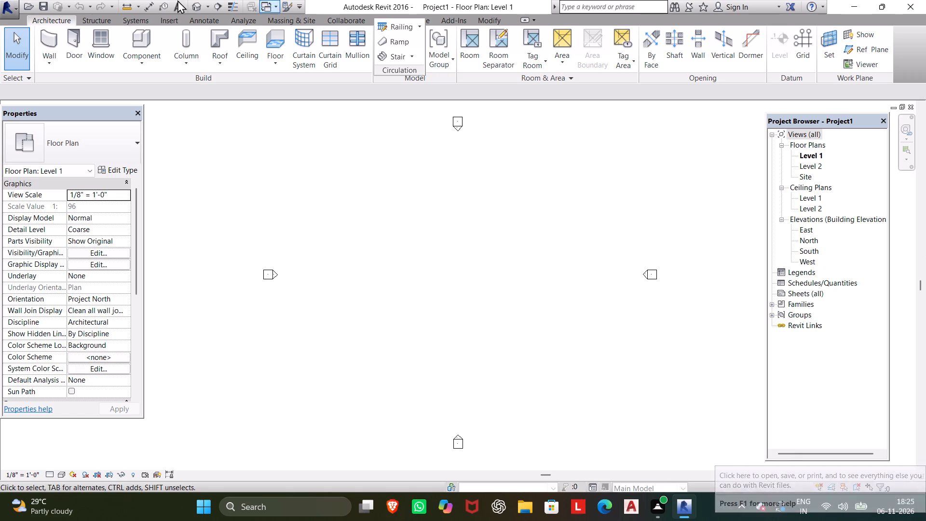
# Start a Generic - 8" wall with a 10' height and the location line at Finish Face: Exterior.
pyautogui.click(55, 33)
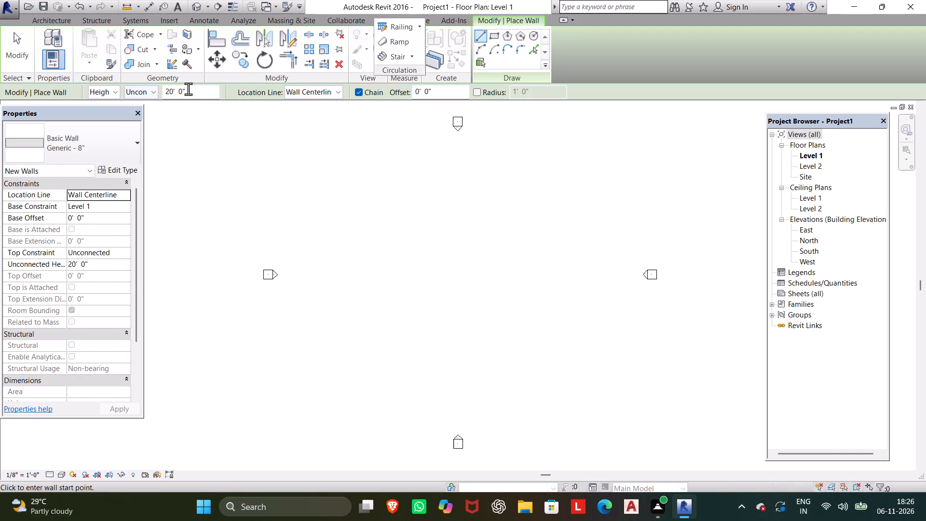
pyautogui.moveTo(192, 89); pyautogui.dragTo(109, 97)
pyautogui.write('10')
pyautogui.press("'")
pyautogui.press('Return')
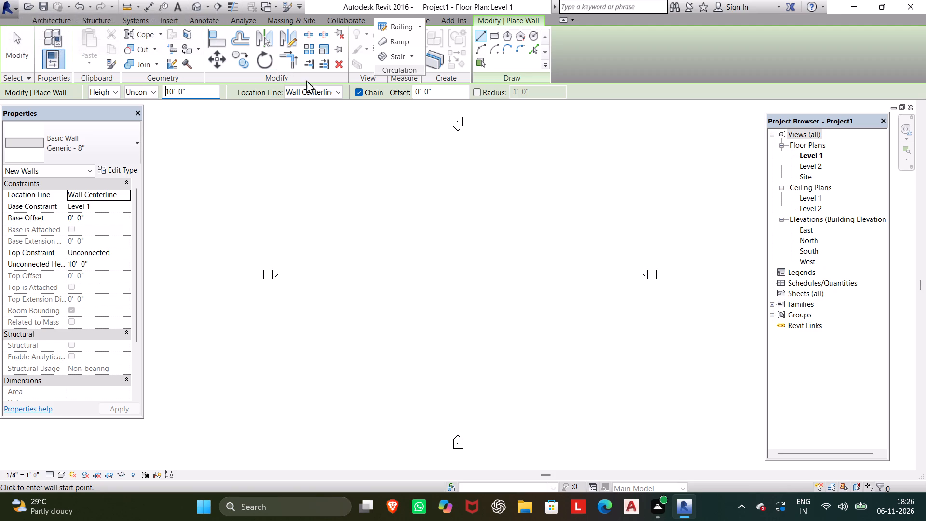
pyautogui.click(339, 93)
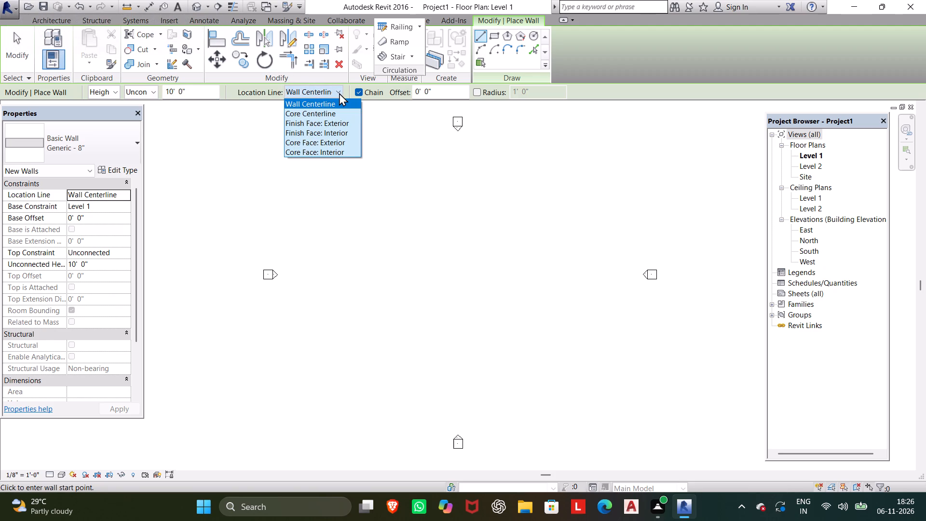
pyautogui.click(331, 126)
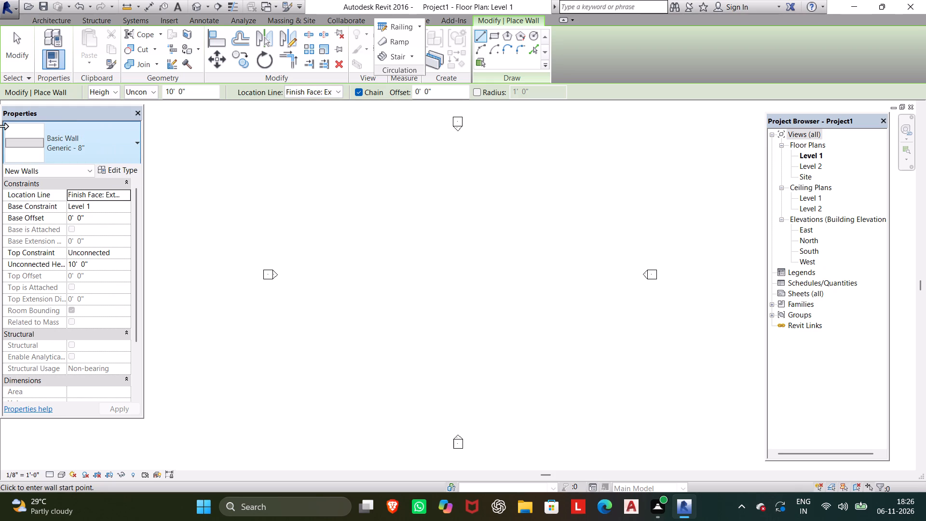
# Draw a 45' vertical wall running south as the plan's west wall, dismissing the Autodesk notice, and end the chain.
pyautogui.moveTo(325, 305); pyautogui.dragTo(247, 289, button='middle')
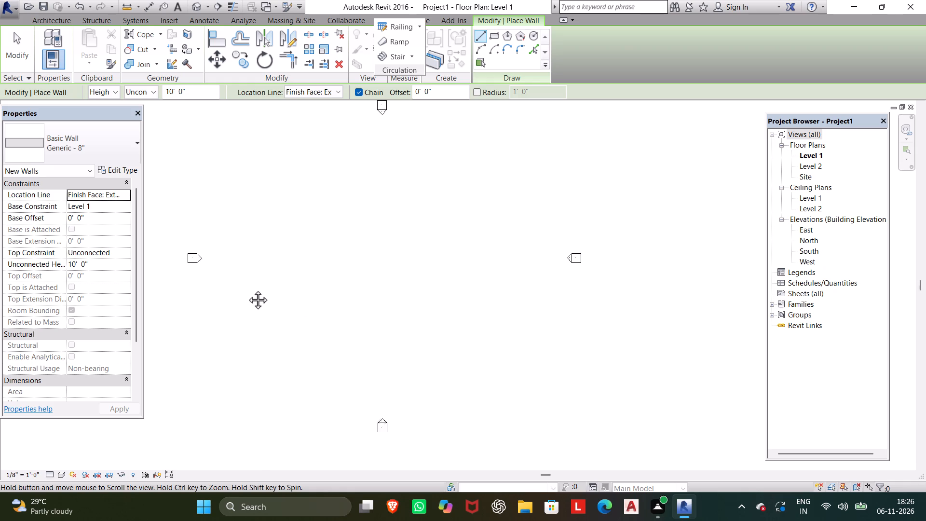
pyautogui.moveTo(247, 289); pyautogui.dragTo(236, 305, button='middle')
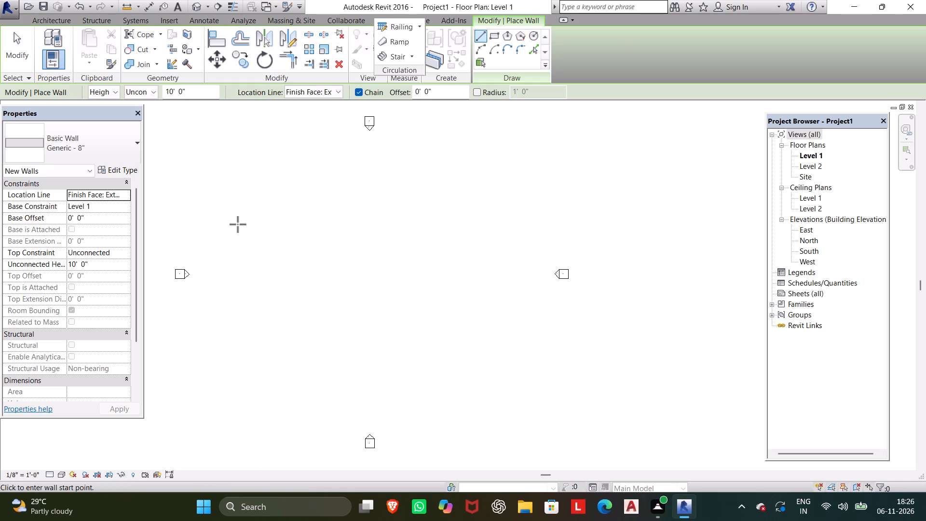
pyautogui.click(242, 192)
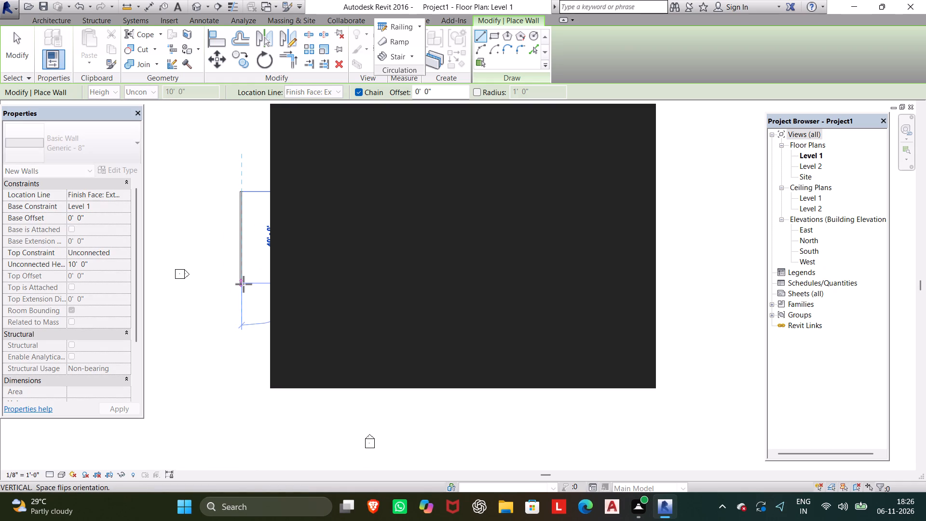
pyautogui.write('45')
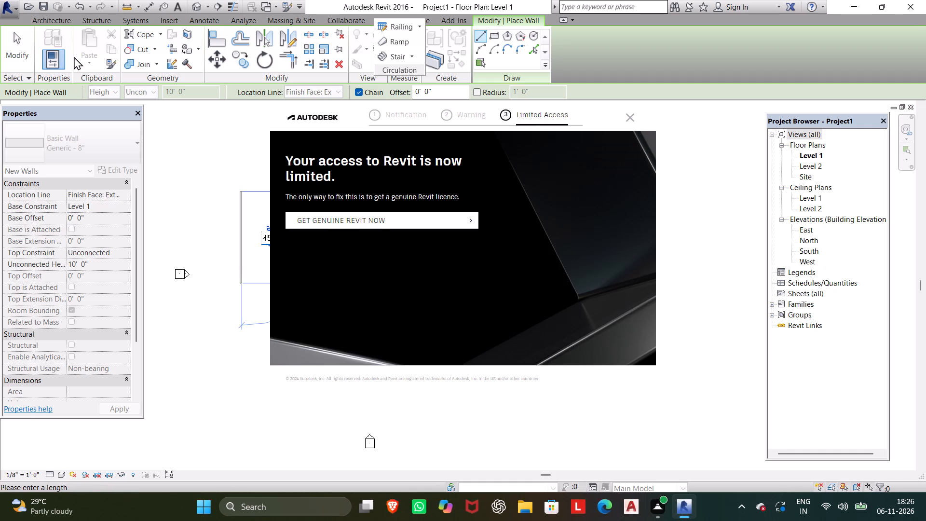
pyautogui.click(633, 117)
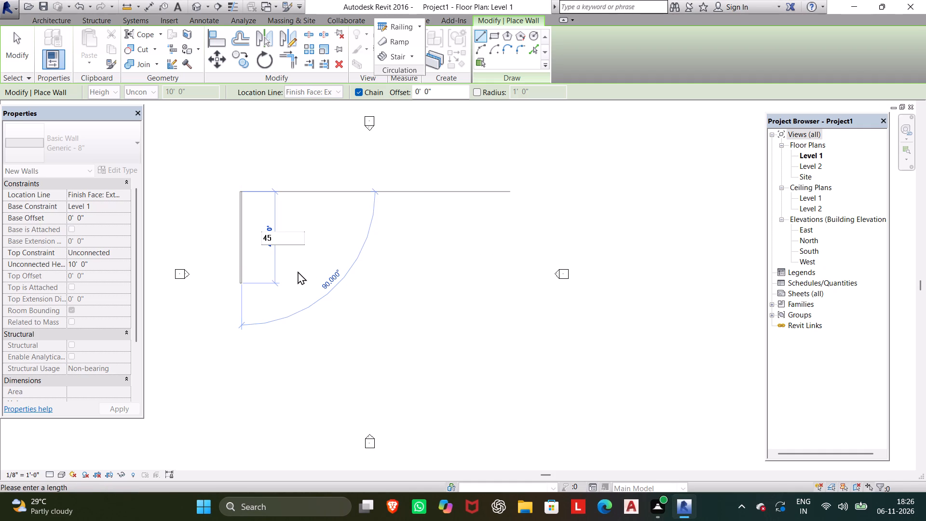
pyautogui.press("'")
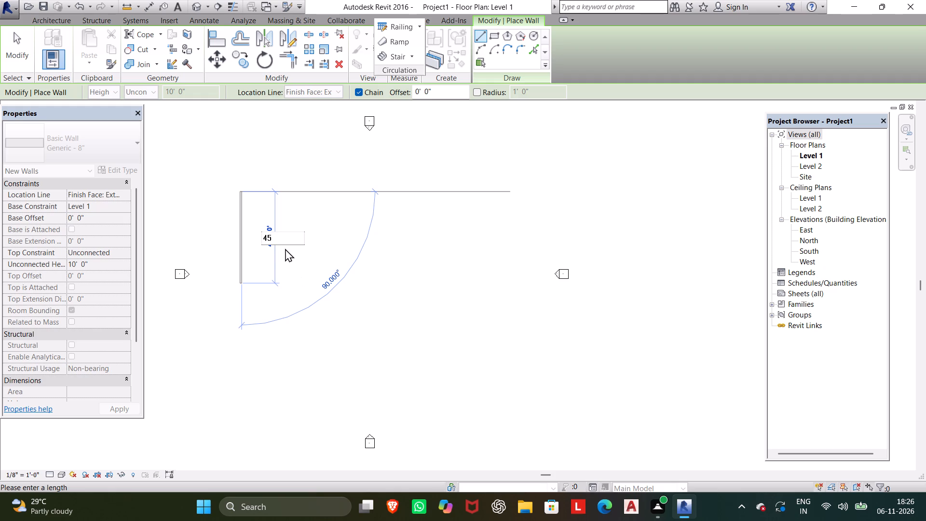
pyautogui.click(286, 240)
pyautogui.press("'")
pyautogui.press('Return')
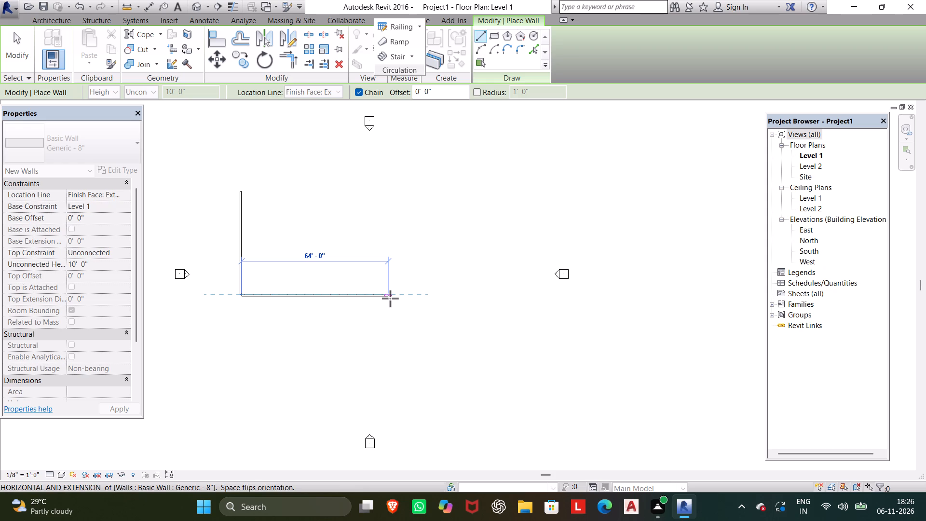
pyautogui.press('Escape')
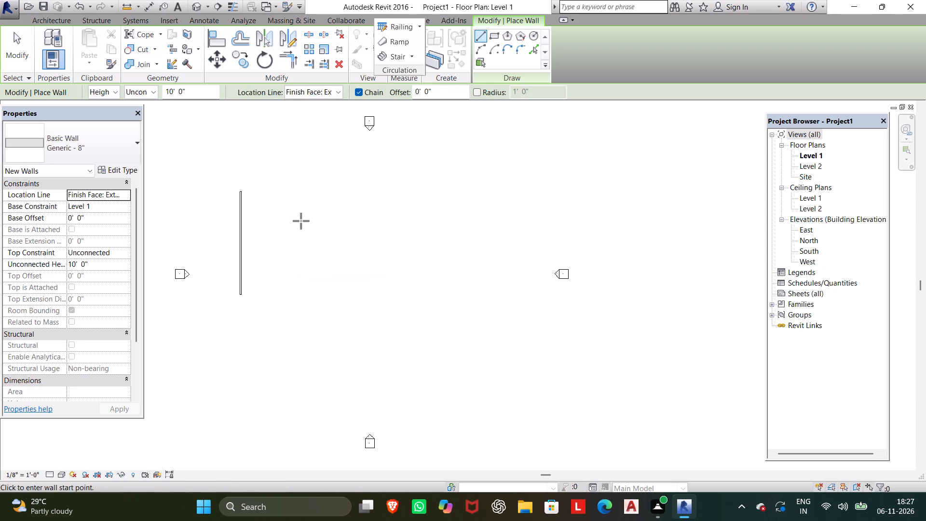
# Draw a 40' horizontal wall running east from the top end of the west wall and finish the wall command.
pyautogui.scroll(6, 242, 188)
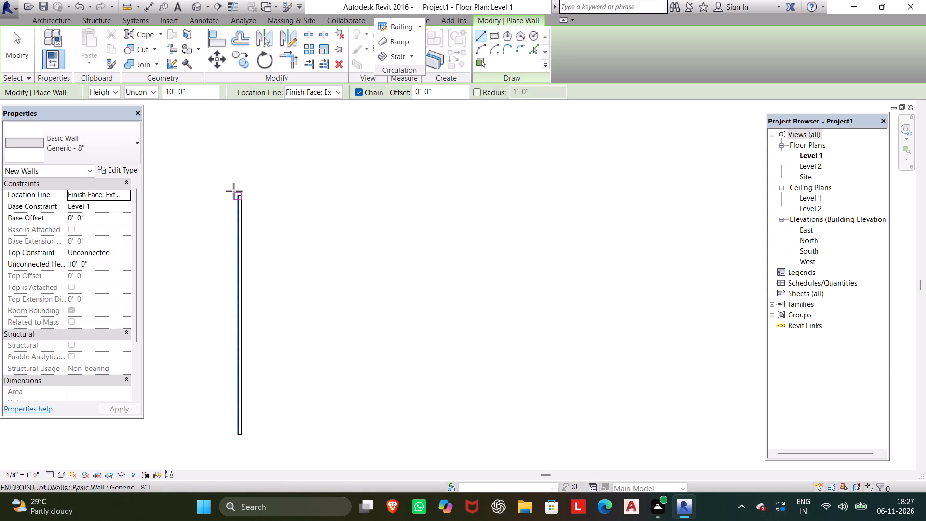
pyautogui.click(240, 201)
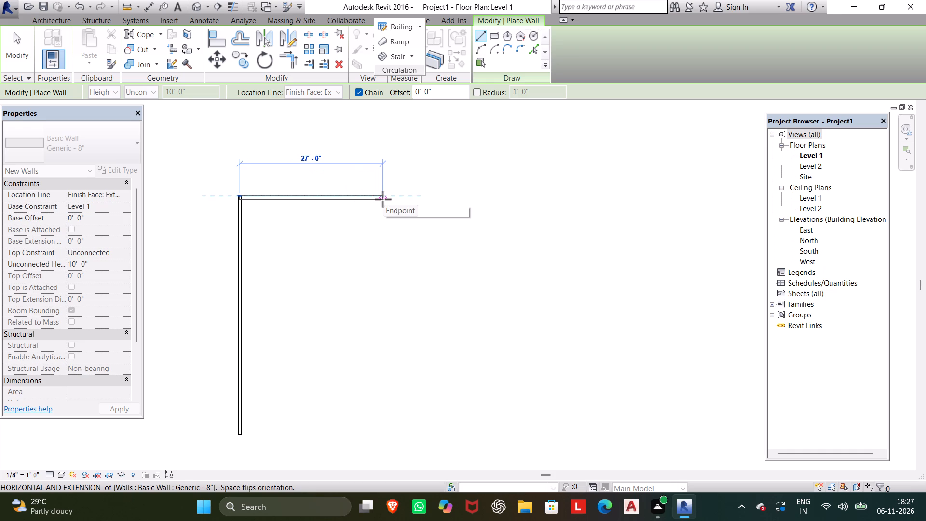
pyautogui.write("40'")
pyautogui.press('Return')
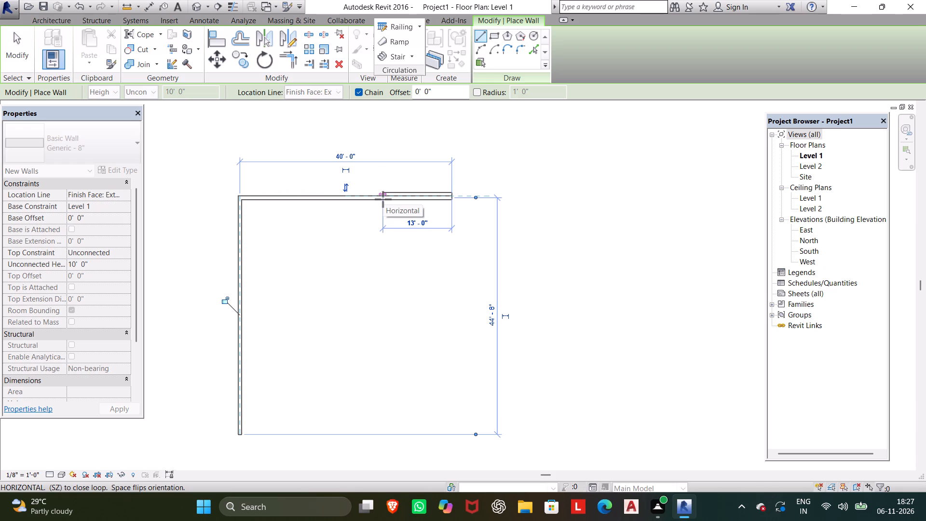
pyautogui.press('Escape')
pyautogui.press('Escape')
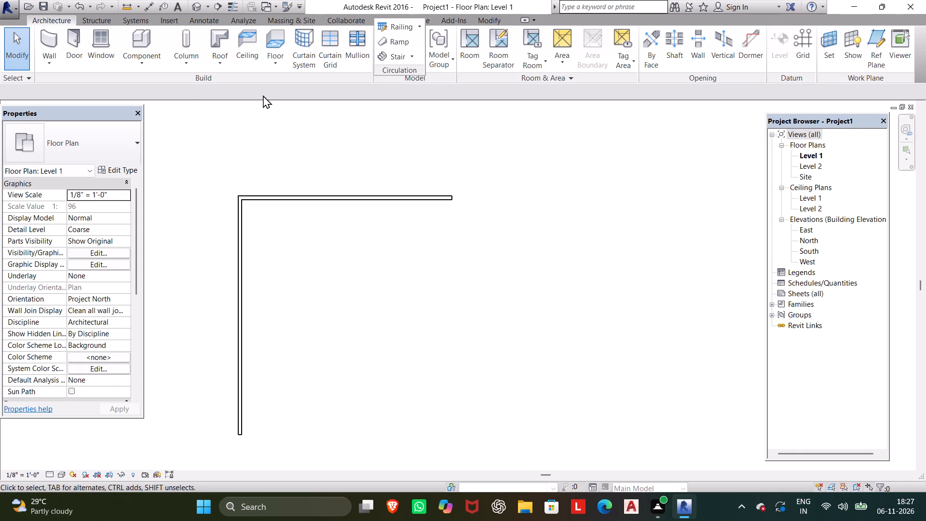
# Offset a copy of the top horizontal wall 14' downward into the plan and dismiss the Autodesk notice.
pyautogui.click(48, 33)
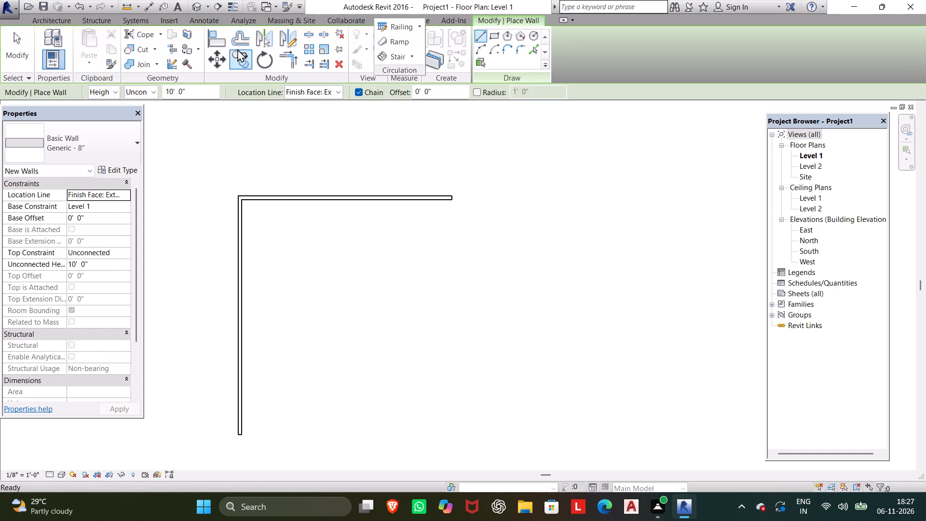
pyautogui.click(245, 30)
pyautogui.moveTo(153, 90); pyautogui.dragTo(40, 86)
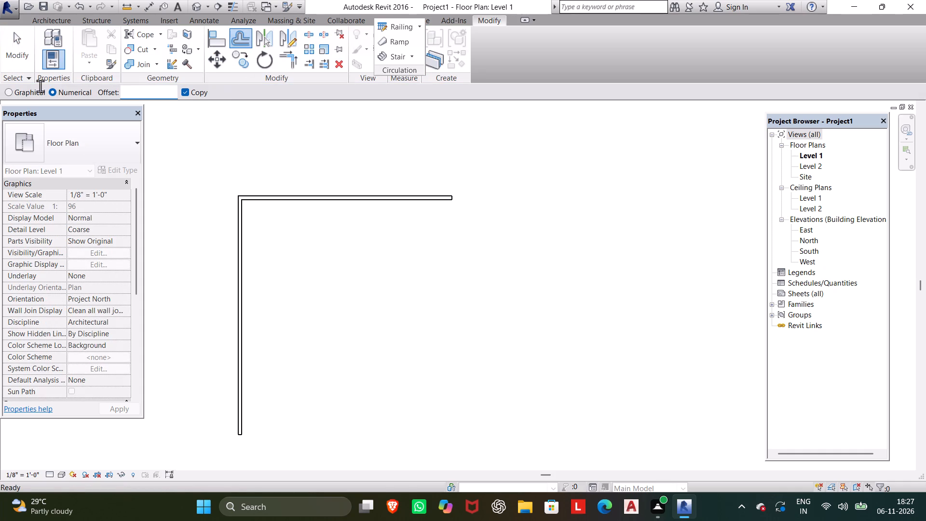
pyautogui.moveTo(40, 86); pyautogui.dragTo(30, 86)
pyautogui.write("14'")
pyautogui.press('Return')
pyautogui.click(302, 198)
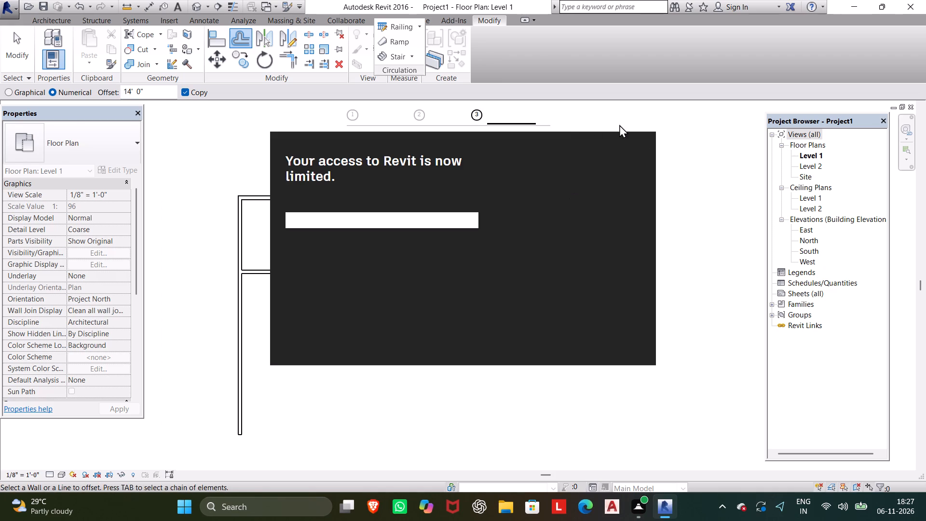
pyautogui.click(629, 115)
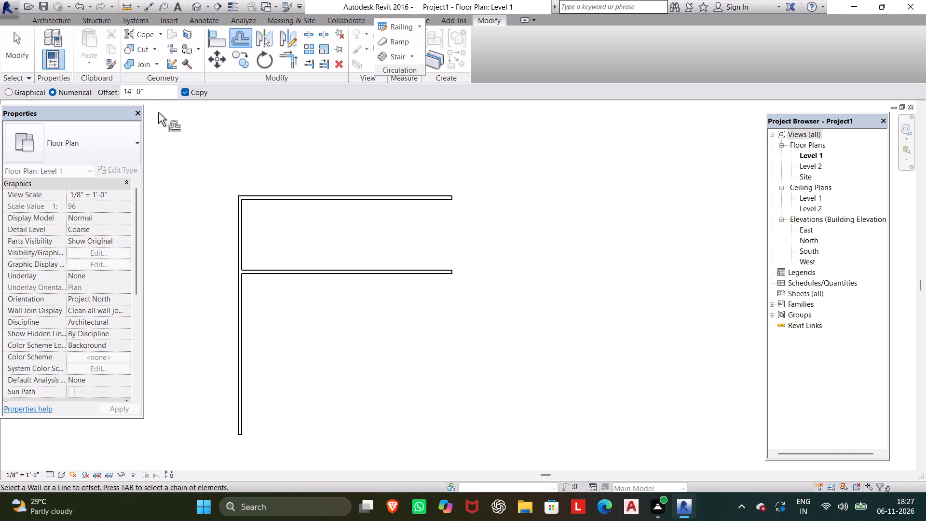
# Set the offset to 16' and offset a copy of the west wall eastward, below the middle horizontal wall.
pyautogui.moveTo(153, 93); pyautogui.dragTo(84, 90)
pyautogui.write("16'")
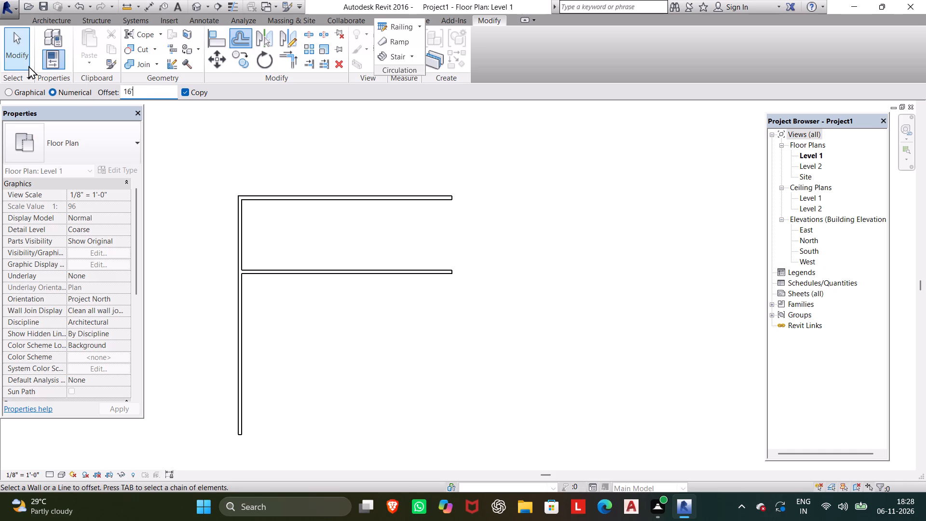
pyautogui.press('Return')
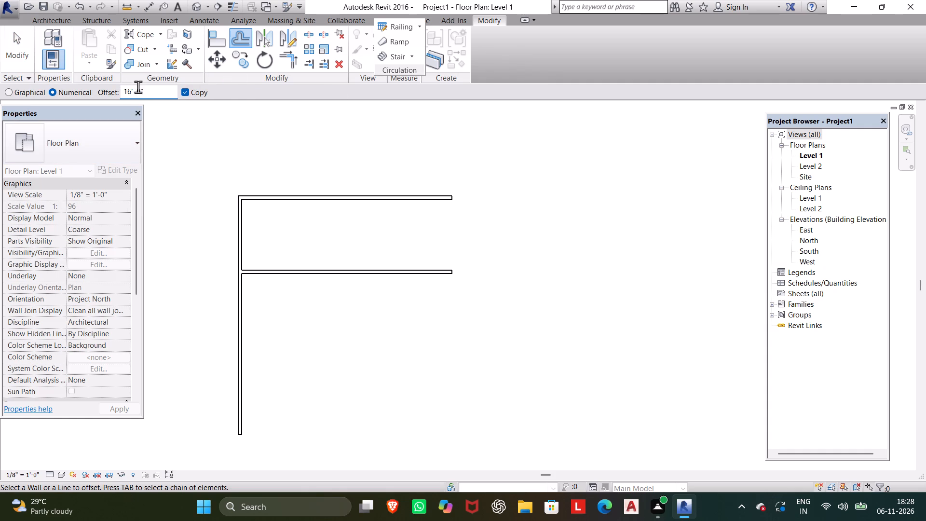
pyautogui.click(148, 94)
pyautogui.press('Return')
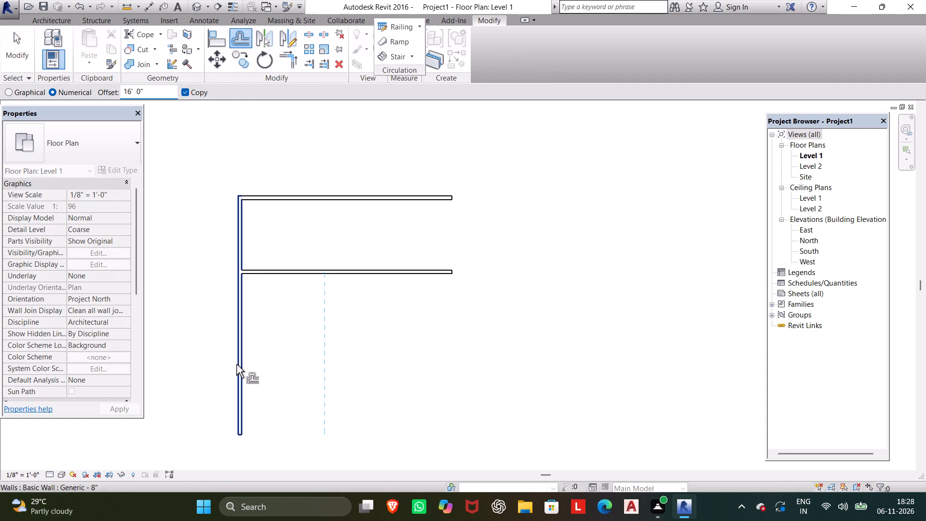
pyautogui.click(242, 223)
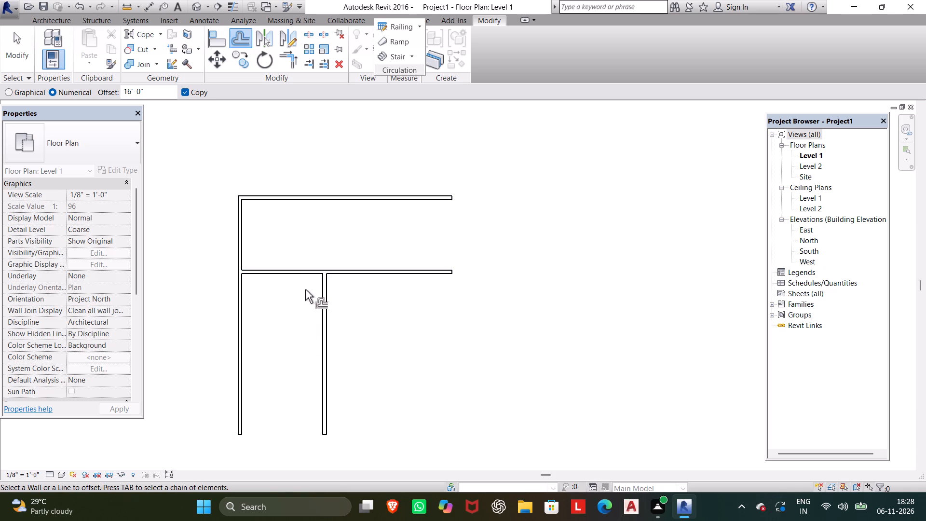
pyautogui.press('Escape')
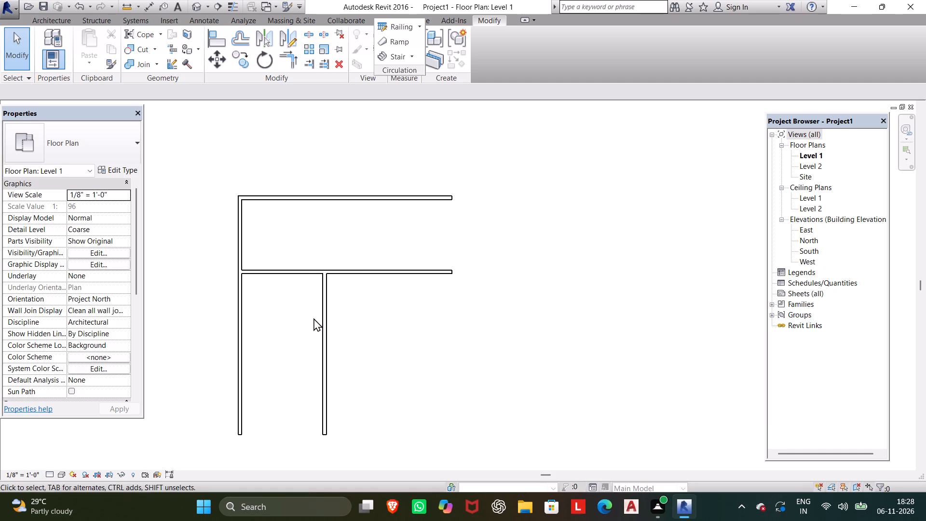
# Delete the offset vertical wall below the middle horizontal wall.
pyautogui.click(329, 307)
pyautogui.scroll(5, 319, 280)
pyautogui.scroll(5, 348, 251)
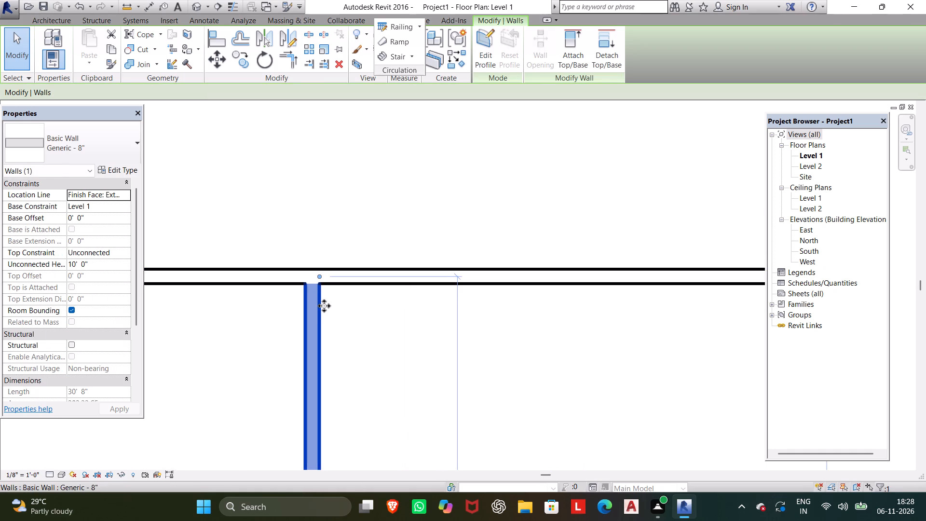
pyautogui.press('Delete')
# Offset a copy of the west wall 16' eastward, starting from the top wall and crossing the middle horizontal wall.
pyautogui.scroll(-6, 309, 366)
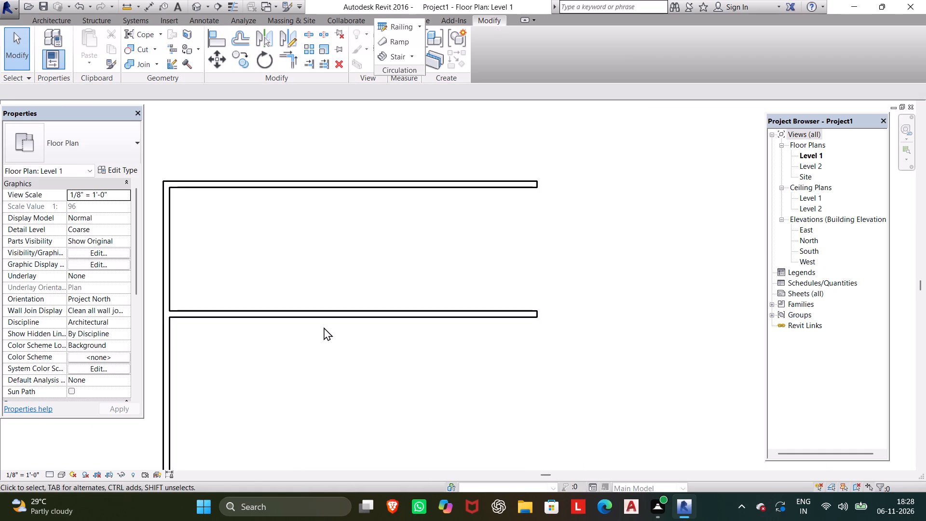
pyautogui.moveTo(325, 327); pyautogui.dragTo(348, 328, button='middle')
pyautogui.scroll(-1, 325, 327)
pyautogui.click(205, 250)
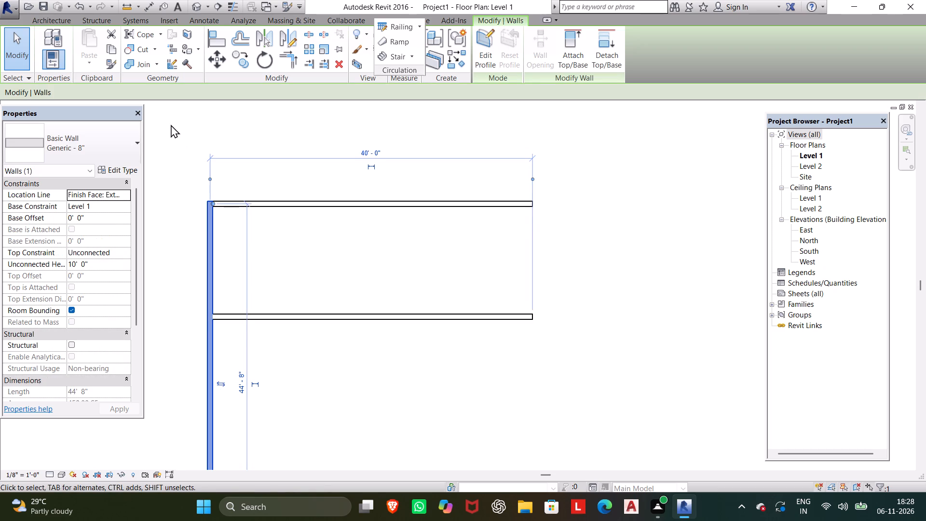
pyautogui.click(242, 31)
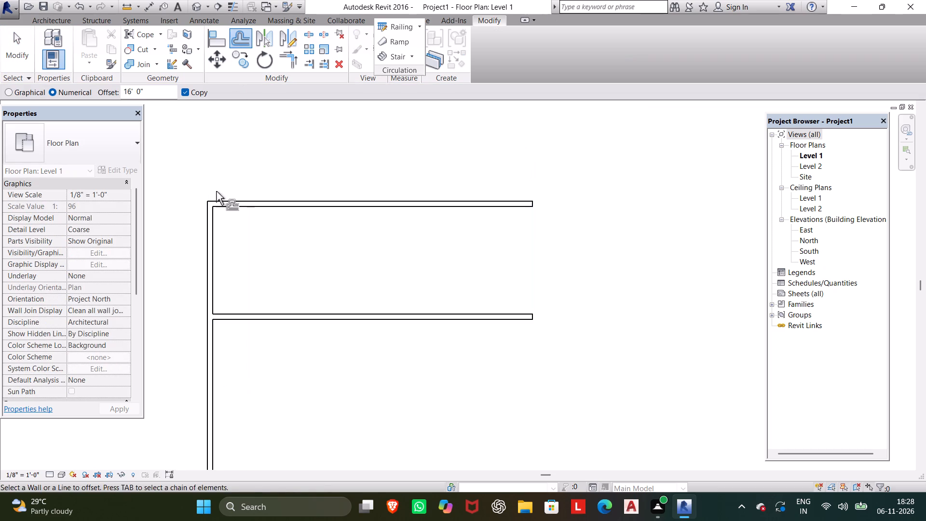
pyautogui.click(212, 244)
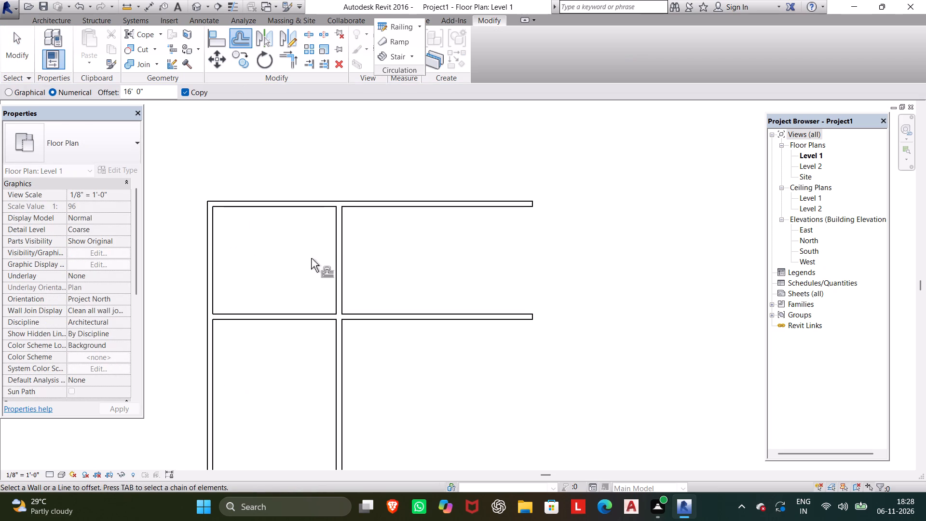
# Leave the Offset command and dismiss the Autodesk licence notice.
pyautogui.press('Escape')
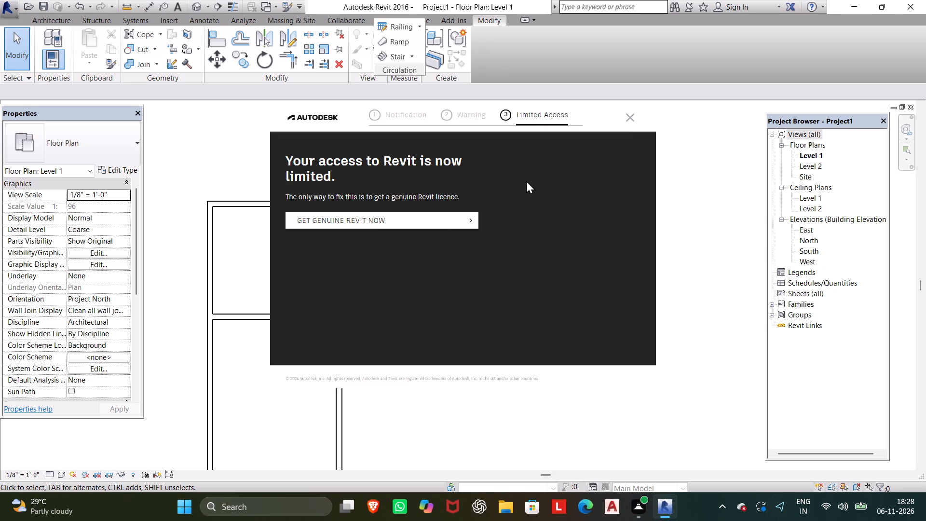
pyautogui.click(629, 114)
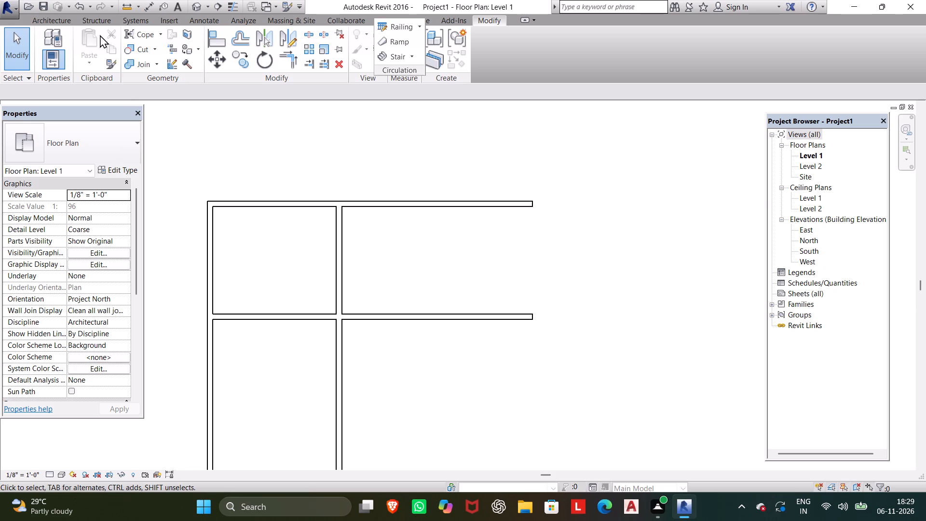
# Set the offset to 6' 6" and offset a copy of the interior vertical wall eastward.
pyautogui.click(231, 30)
pyautogui.moveTo(148, 83); pyautogui.dragTo(97, 94)
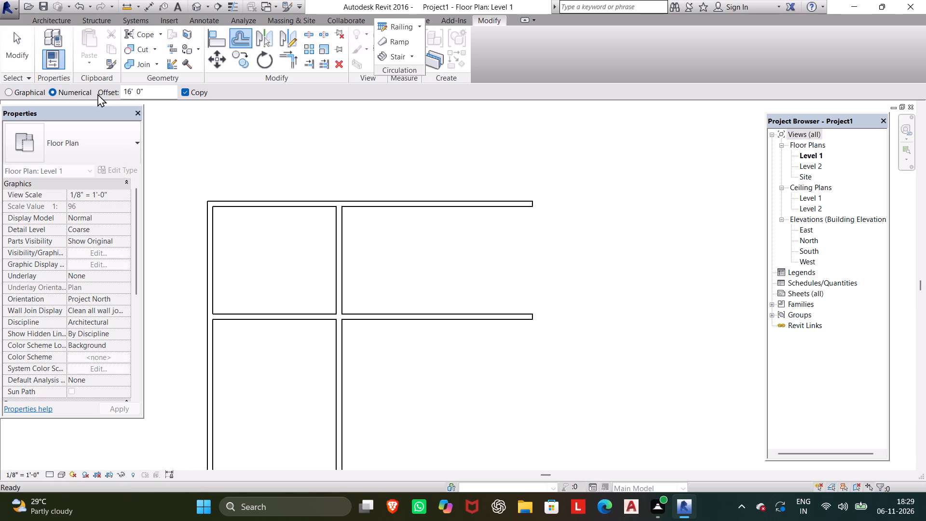
pyautogui.moveTo(97, 94); pyautogui.dragTo(123, 96)
pyautogui.click(148, 92)
pyautogui.moveTo(148, 93); pyautogui.dragTo(63, 111)
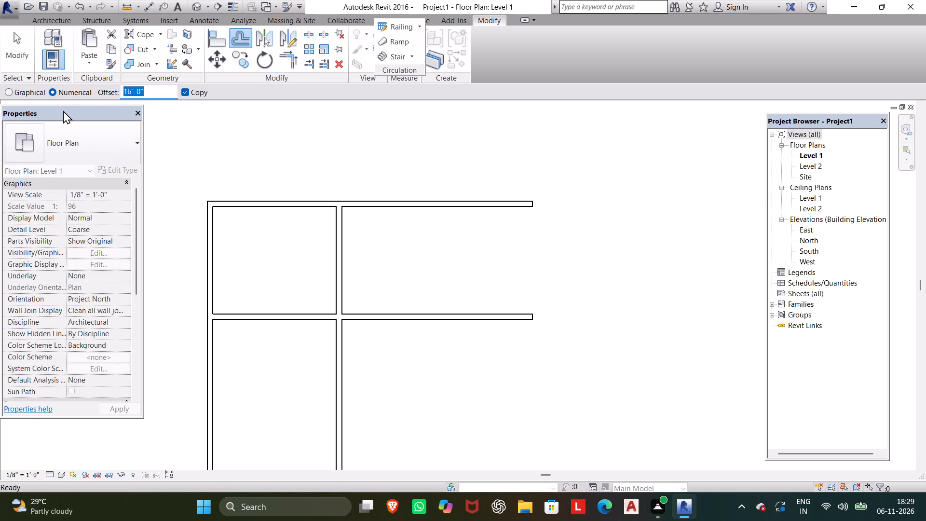
pyautogui.write("6'")
pyautogui.press('Return')
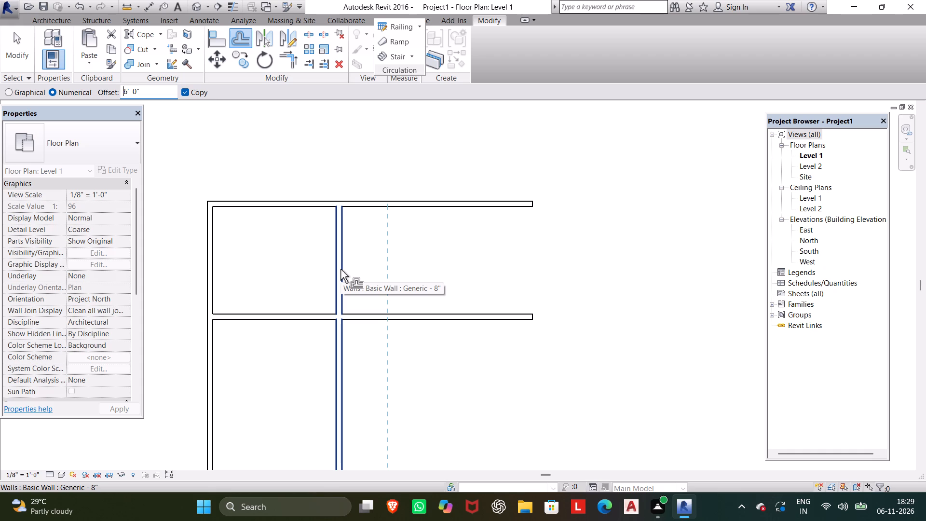
pyautogui.moveTo(149, 89); pyautogui.dragTo(54, 87)
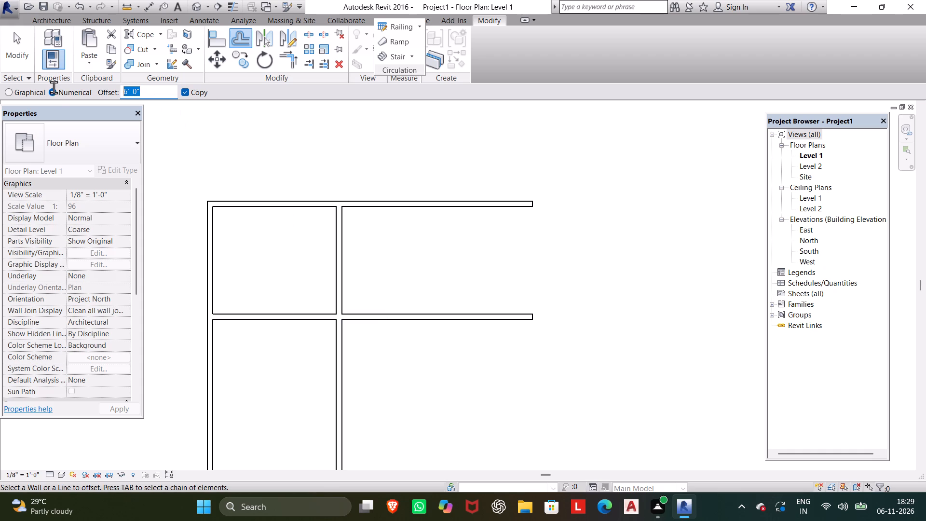
pyautogui.moveTo(54, 87); pyautogui.dragTo(53, 87)
pyautogui.write("6'")
pyautogui.press('6')
pyautogui.hotkey('shift', '"')
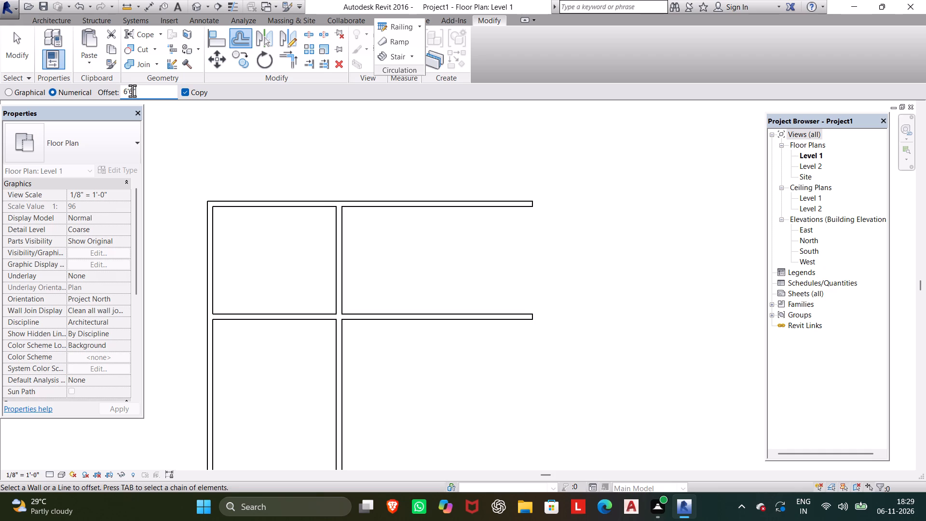
pyautogui.press('Return')
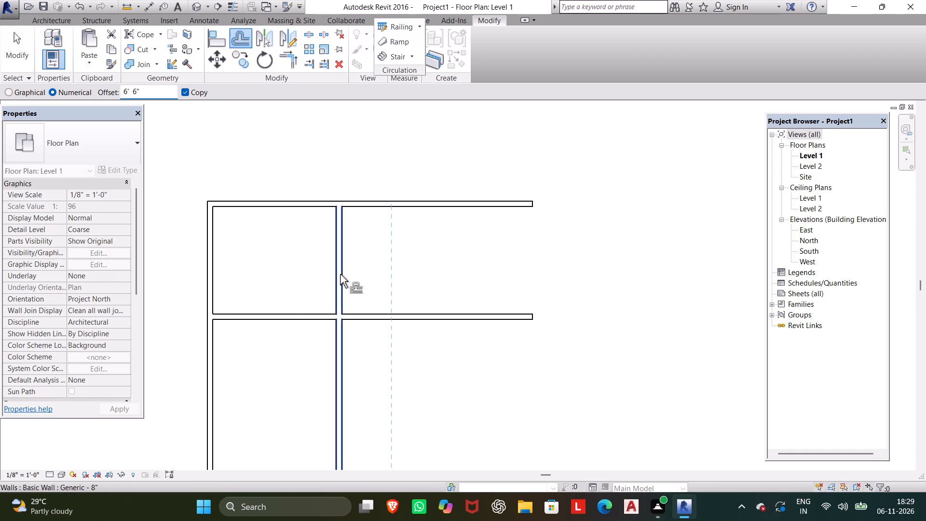
pyautogui.click(340, 274)
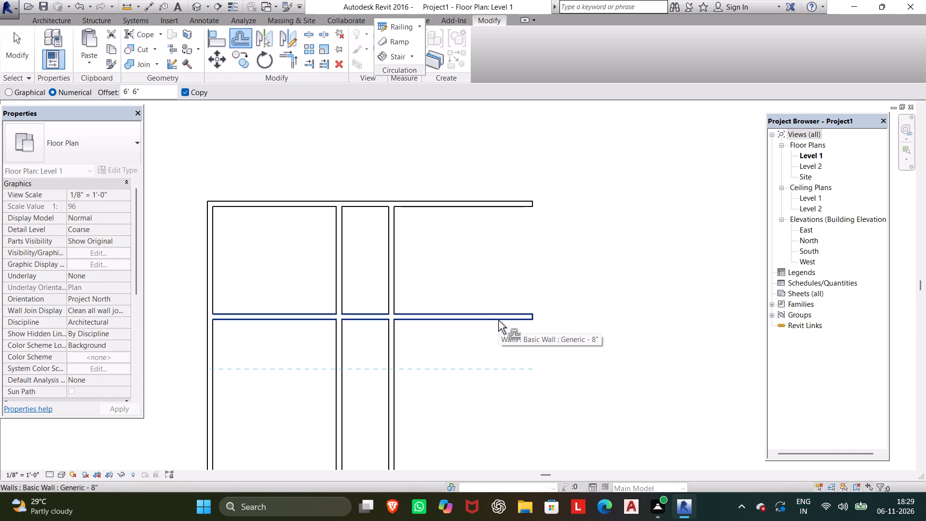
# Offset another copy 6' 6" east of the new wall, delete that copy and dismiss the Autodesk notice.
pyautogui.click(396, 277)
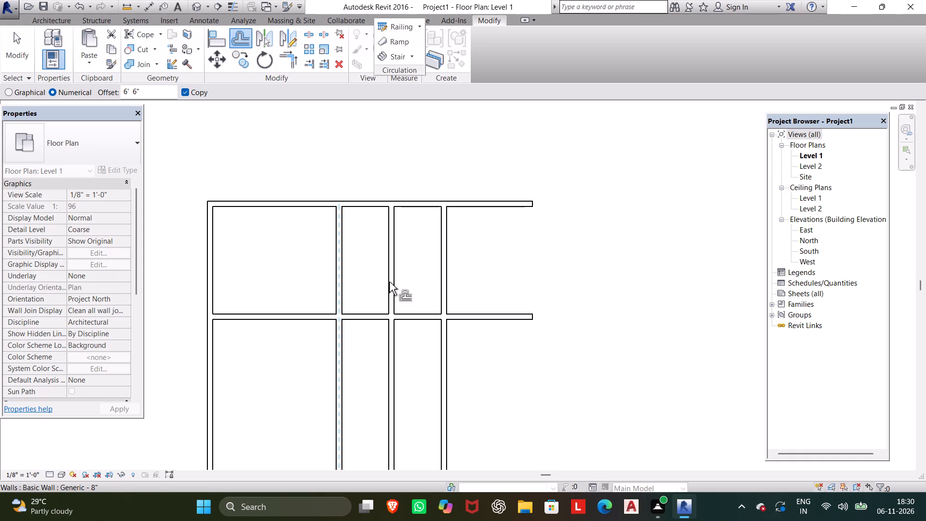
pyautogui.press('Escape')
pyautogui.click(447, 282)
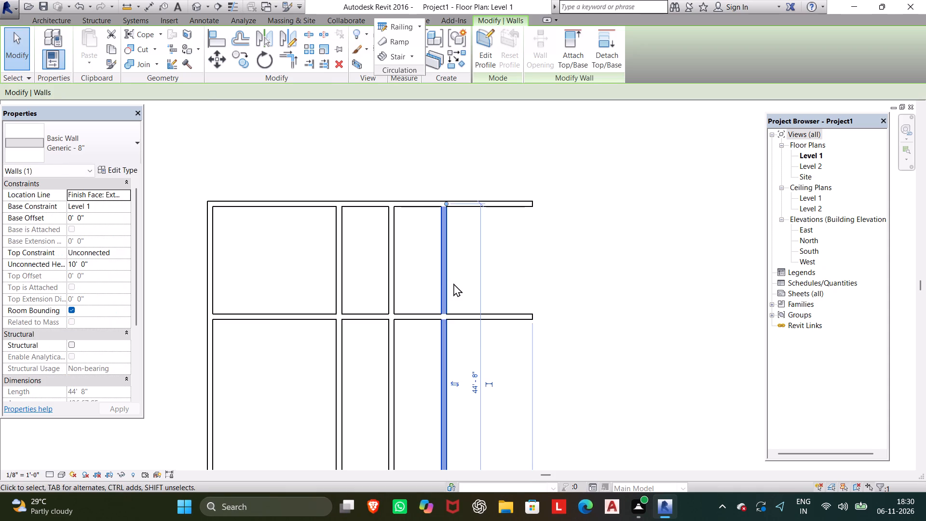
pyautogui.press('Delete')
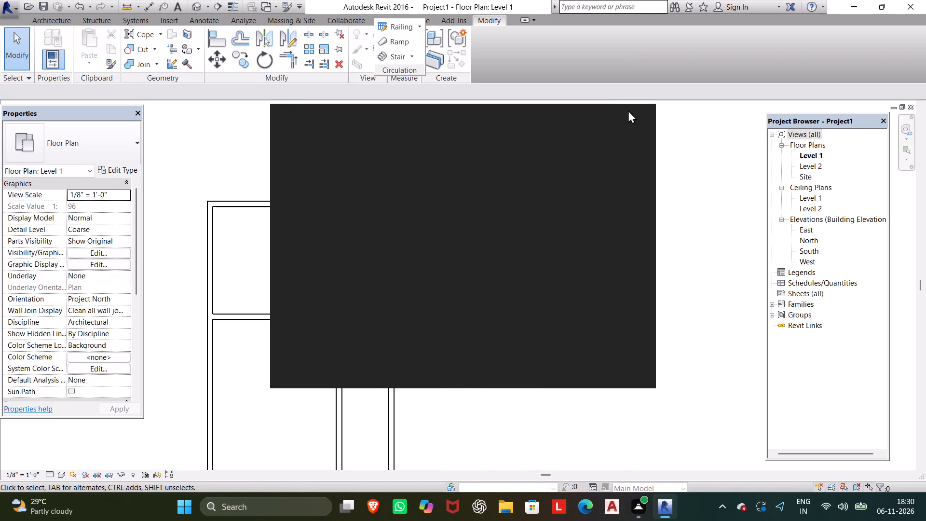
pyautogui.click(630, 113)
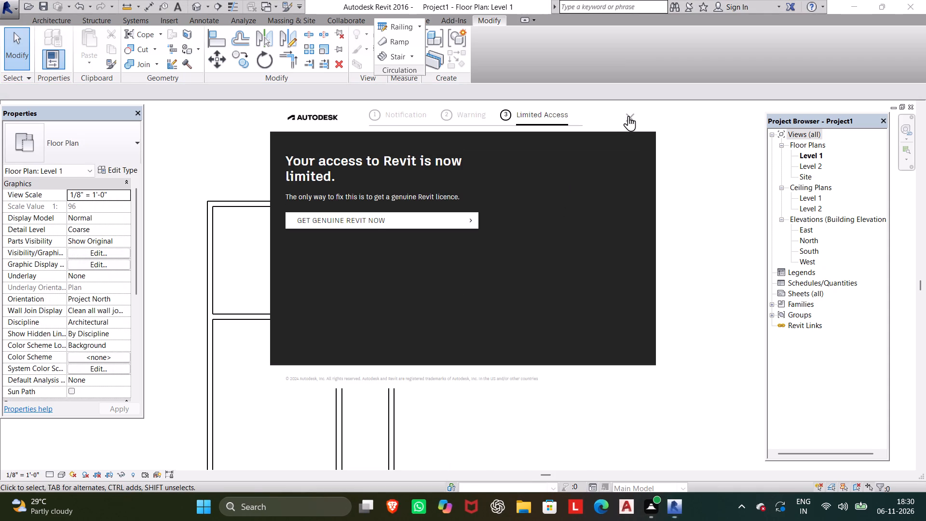
# Change the easternmost vertical wall's type to Generic - 5".
pyautogui.click(396, 284)
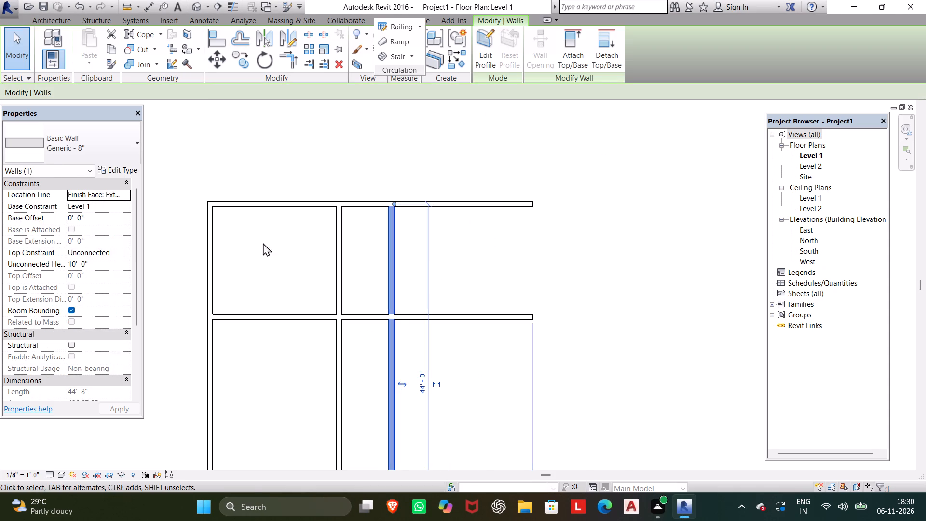
pyautogui.click(113, 153)
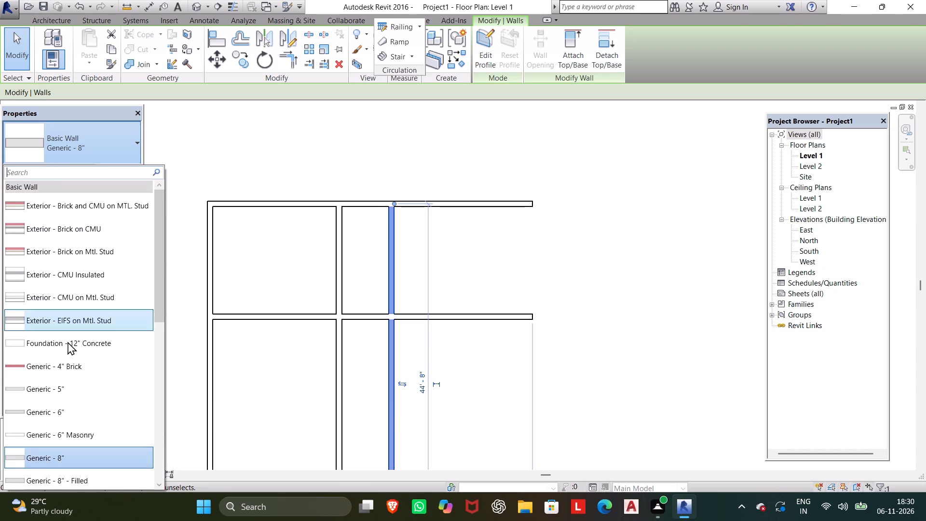
pyautogui.click(65, 388)
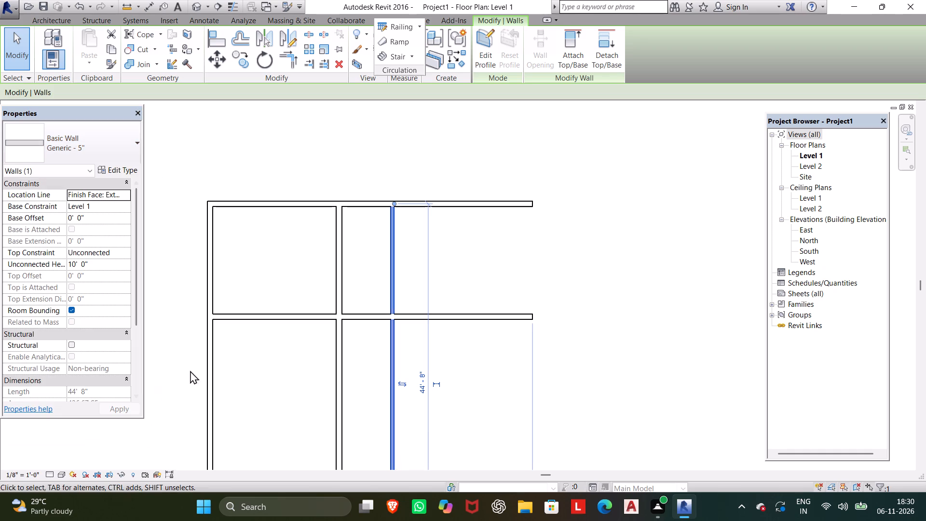
pyautogui.click(438, 300)
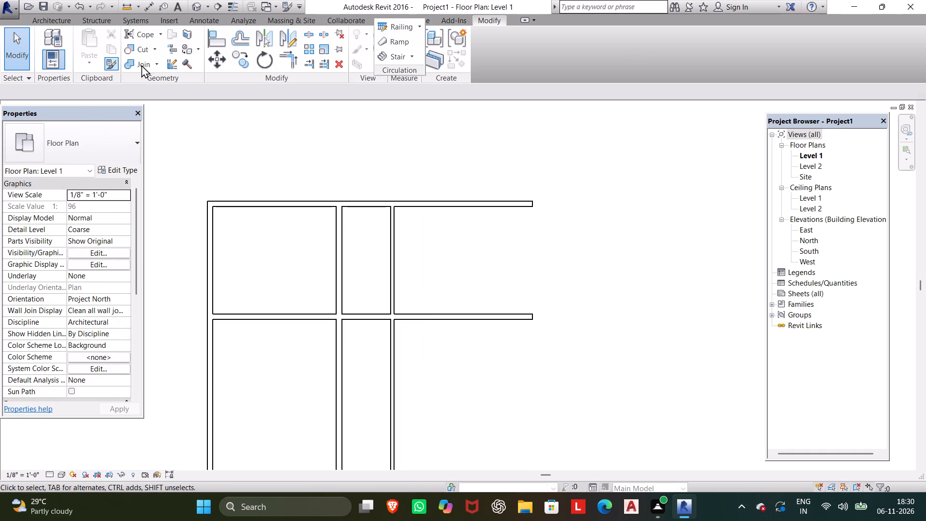
# Offset a copy of the Generic - 5" wall 6' 6" eastward.
pyautogui.click(242, 42)
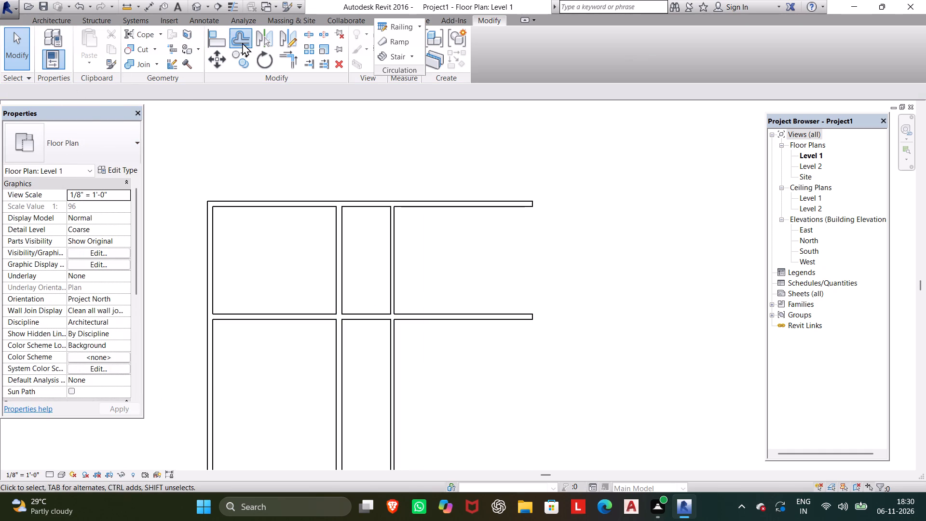
pyautogui.click(397, 255)
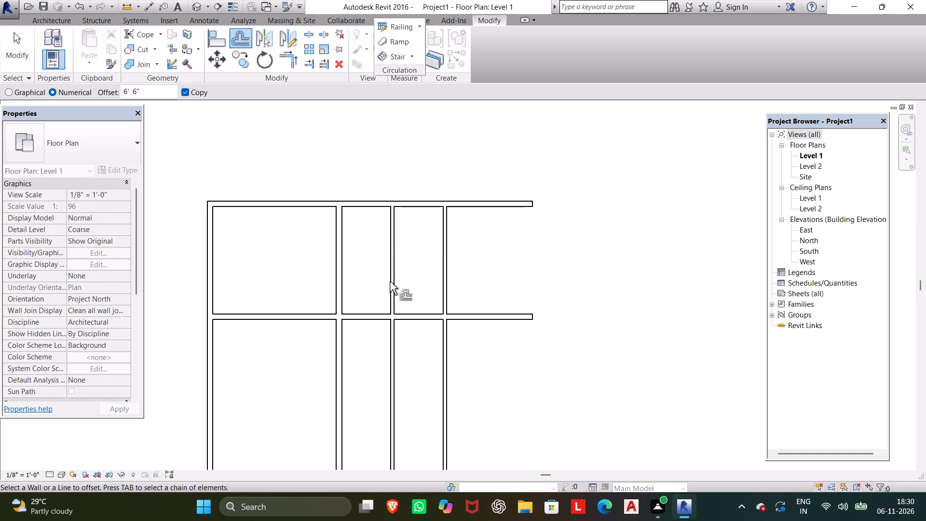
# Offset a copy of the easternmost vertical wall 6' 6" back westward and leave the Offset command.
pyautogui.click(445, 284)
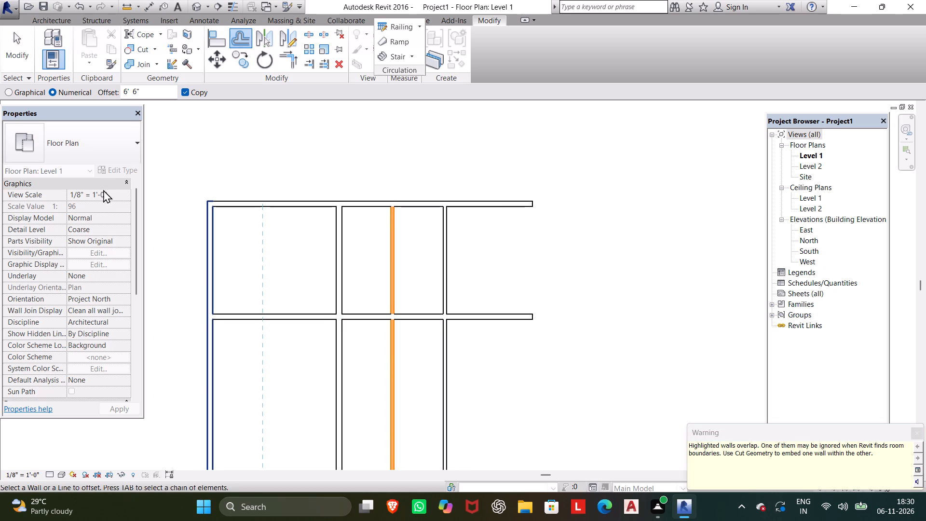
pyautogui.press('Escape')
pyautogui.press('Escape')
# Change the easternmost vertical wall's type to Generic - 8".
pyautogui.click(453, 257)
pyautogui.click(440, 260)
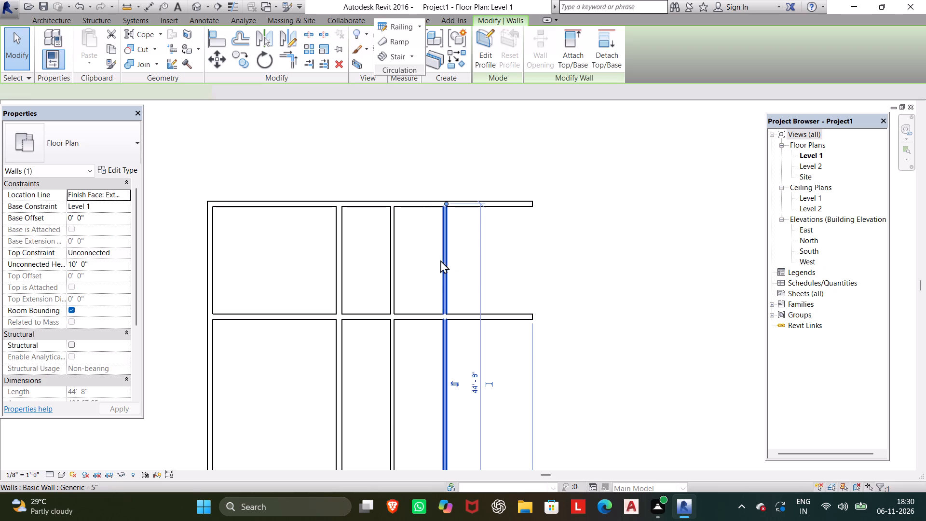
pyautogui.click(99, 135)
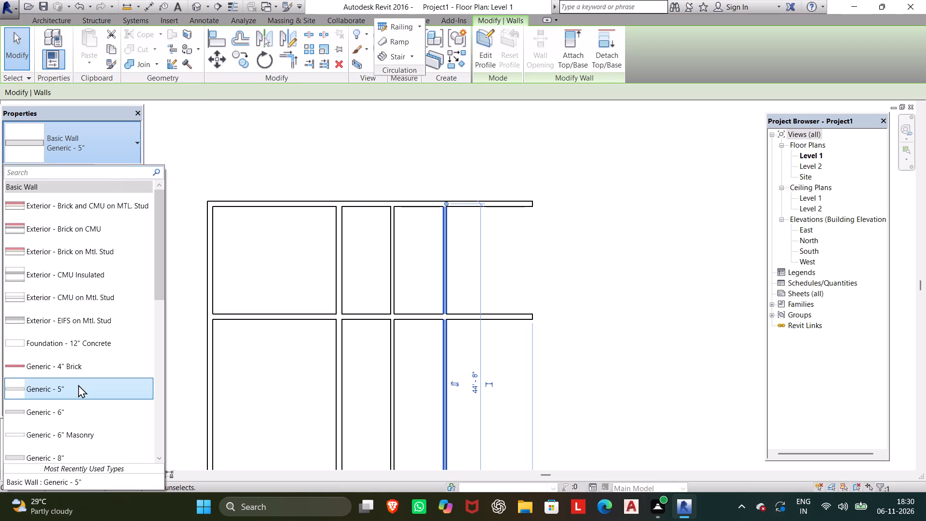
pyautogui.scroll(-1, 69, 413)
pyautogui.click(52, 436)
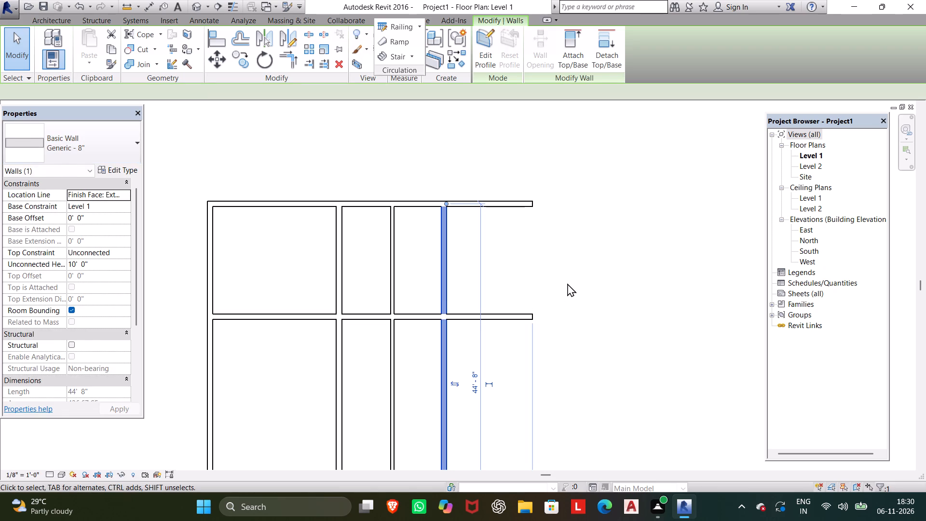
pyautogui.click(568, 279)
pyautogui.press('Escape')
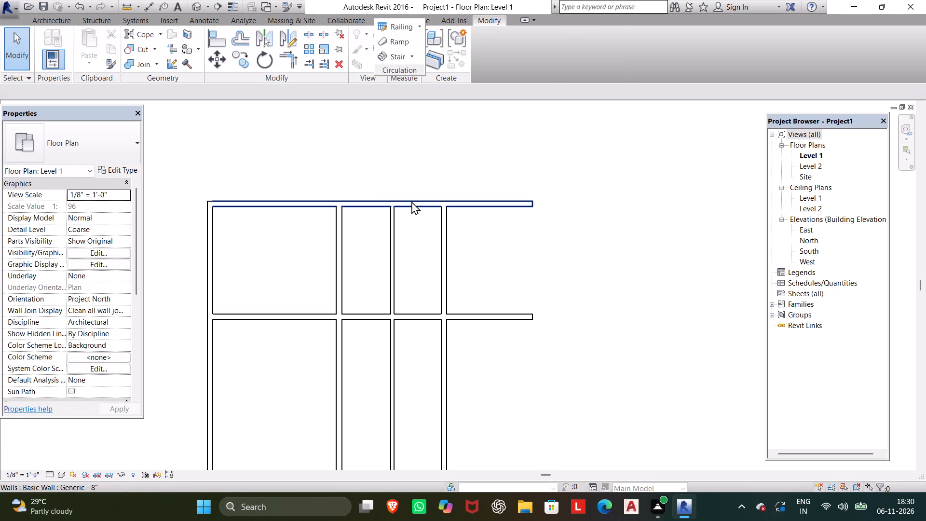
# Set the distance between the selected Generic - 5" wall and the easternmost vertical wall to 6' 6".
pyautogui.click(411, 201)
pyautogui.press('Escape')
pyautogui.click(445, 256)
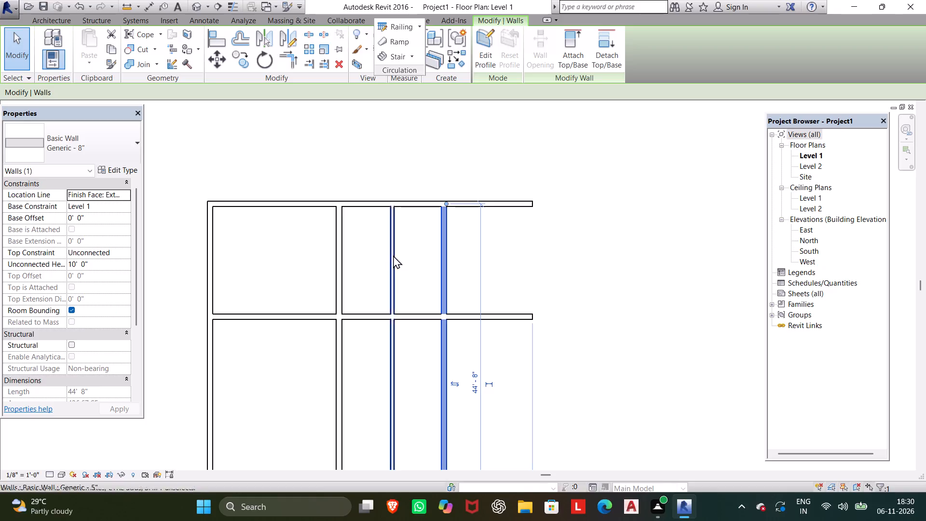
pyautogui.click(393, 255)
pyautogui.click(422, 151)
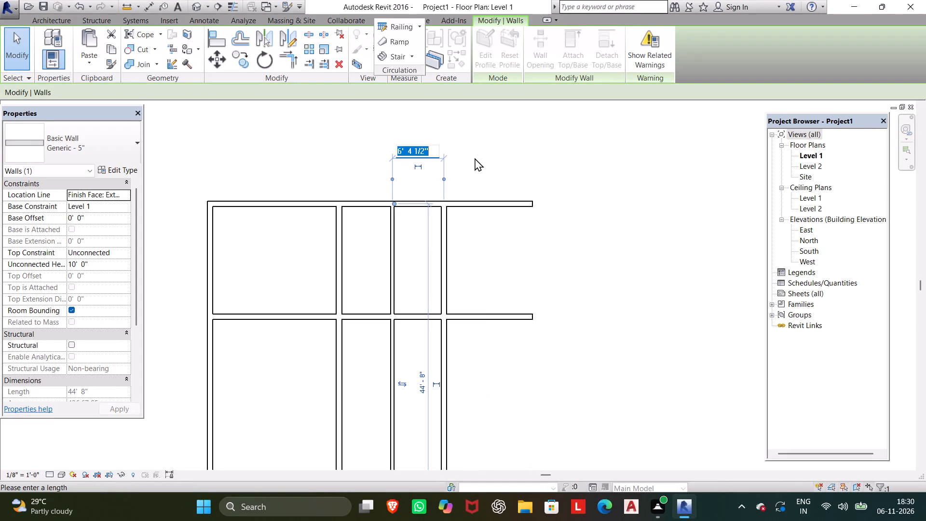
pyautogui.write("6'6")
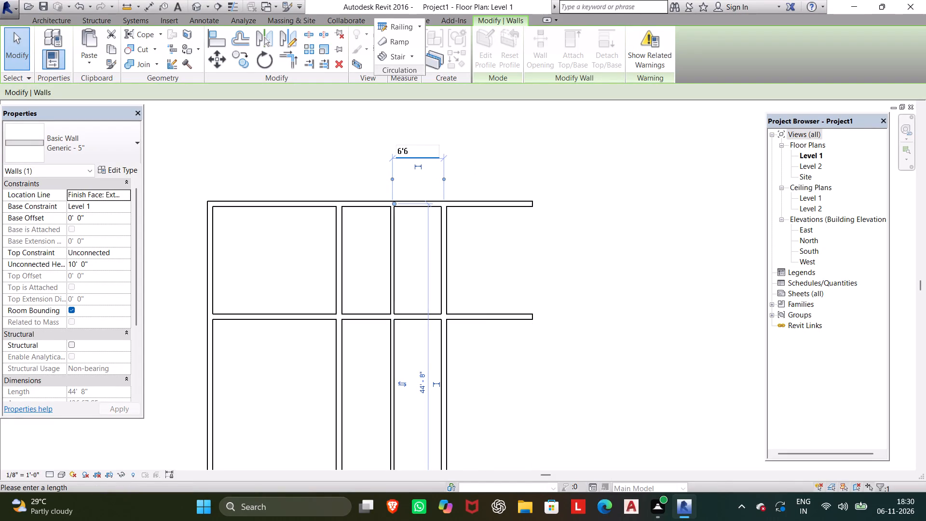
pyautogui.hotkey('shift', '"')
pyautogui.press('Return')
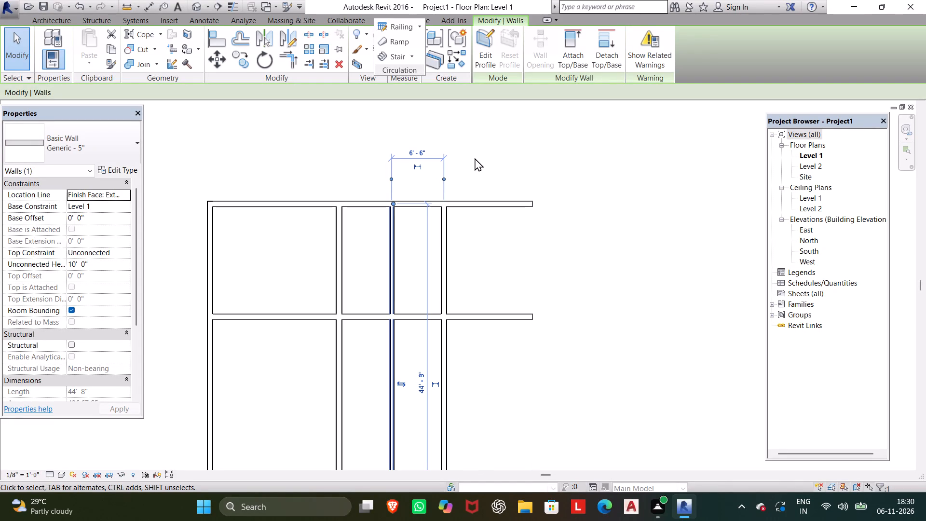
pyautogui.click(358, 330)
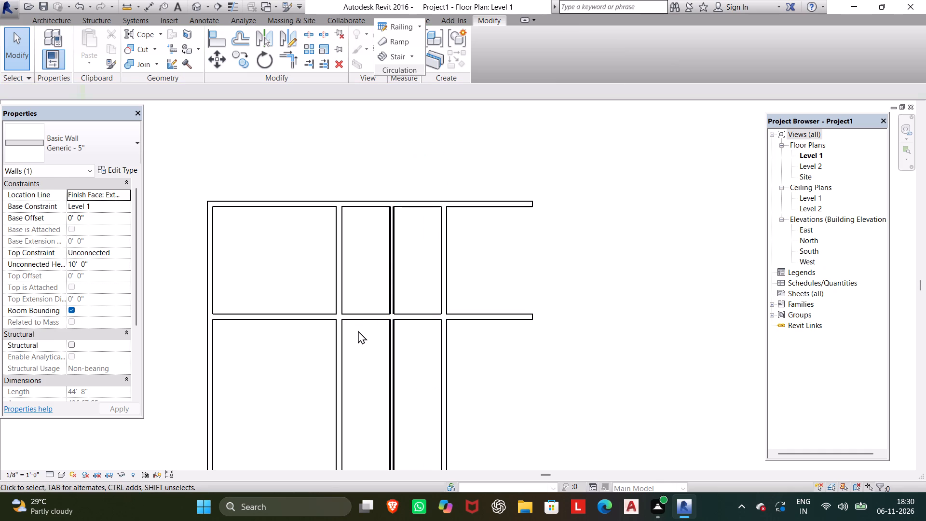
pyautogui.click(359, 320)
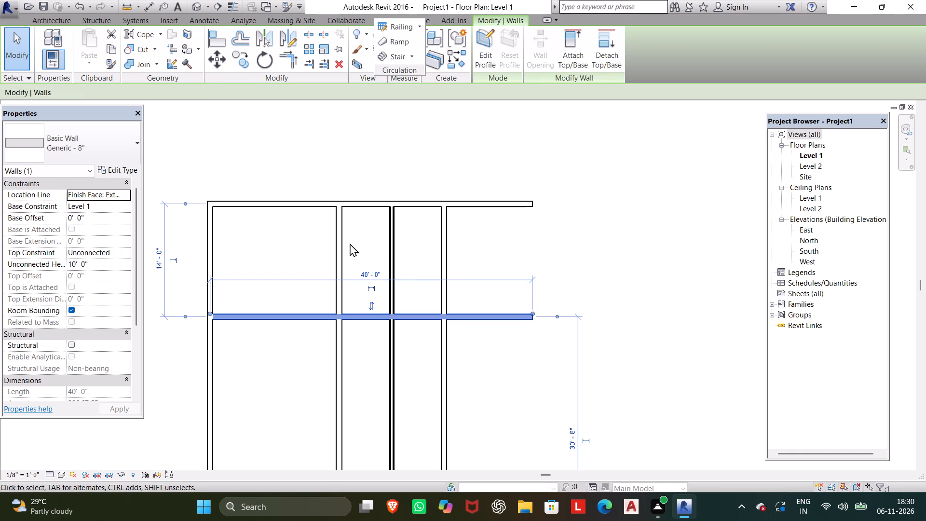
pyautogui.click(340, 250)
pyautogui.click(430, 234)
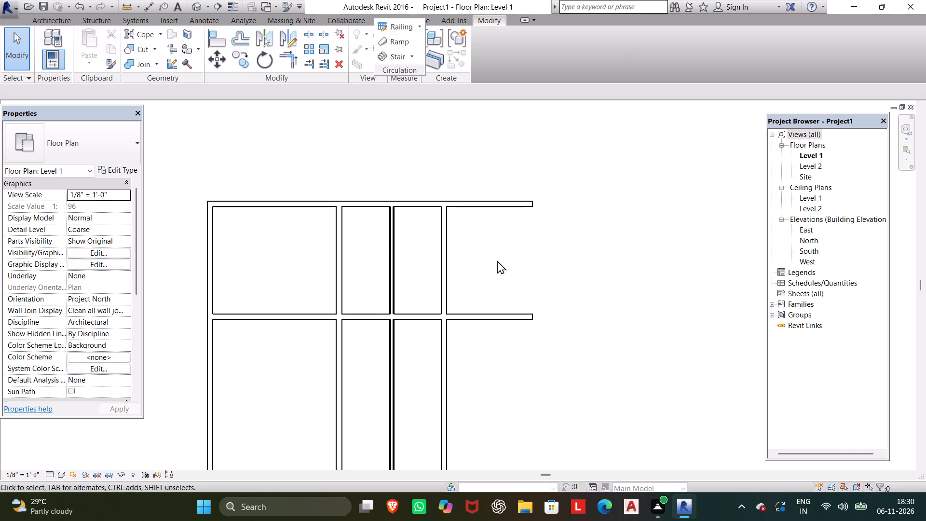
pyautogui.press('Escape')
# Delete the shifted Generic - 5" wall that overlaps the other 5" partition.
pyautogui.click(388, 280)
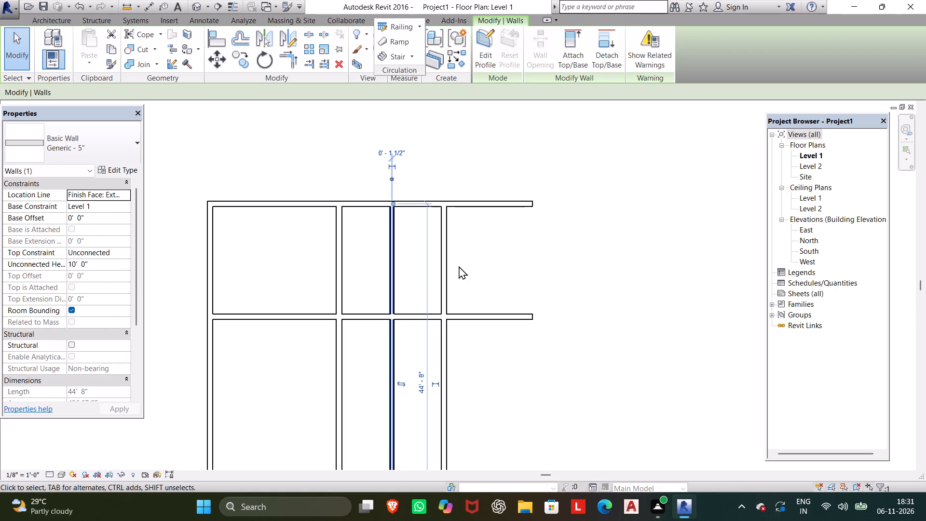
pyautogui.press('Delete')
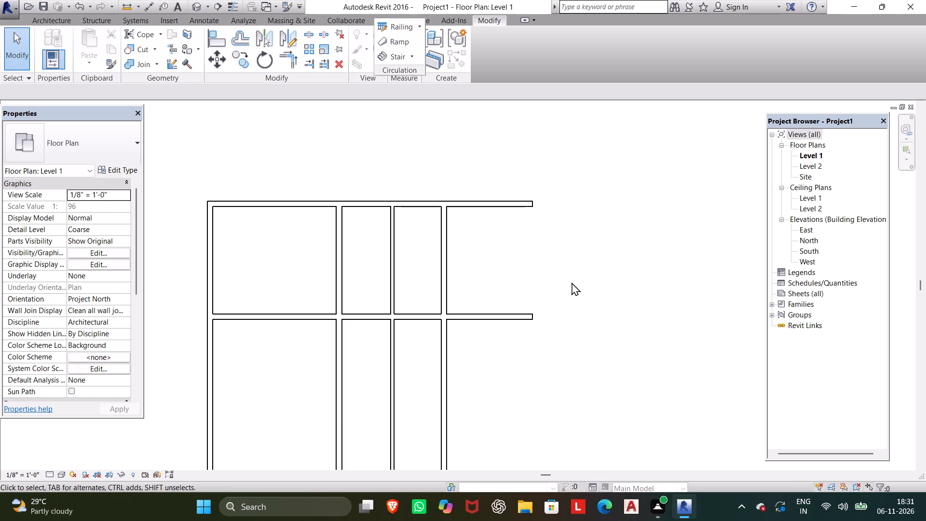
# Offset a copy of the easternmost vertical Generic - 8" wall 12' eastward and leave the Offset command.
pyautogui.click(233, 42)
pyautogui.moveTo(143, 93); pyautogui.dragTo(42, 73)
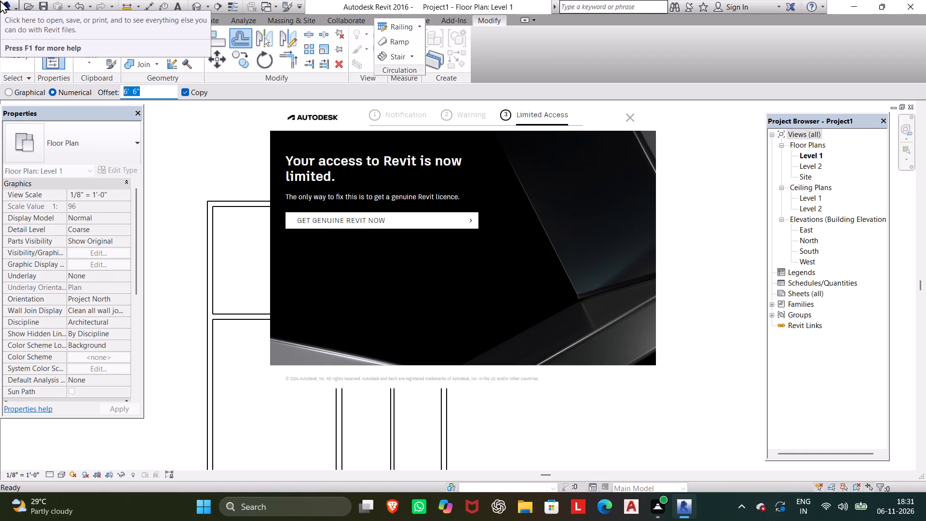
pyautogui.write("12'")
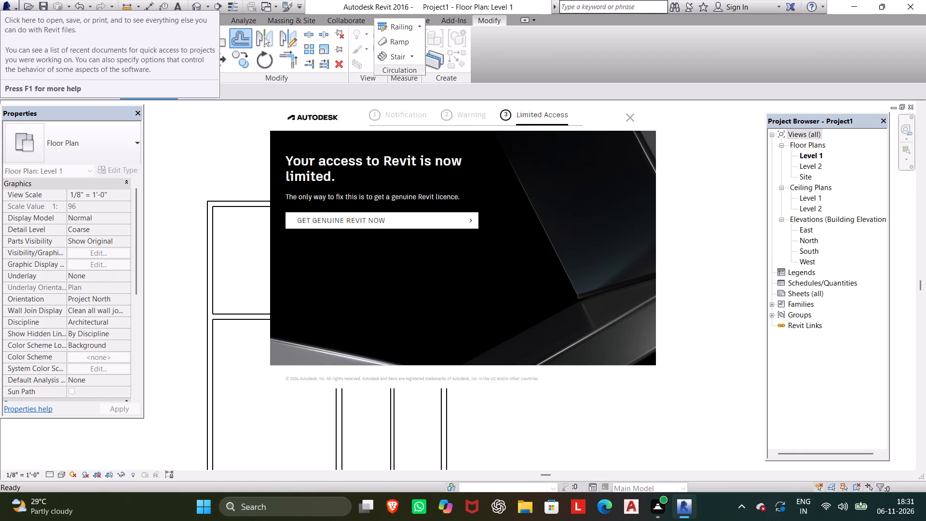
pyautogui.moveTo(637, 126); pyautogui.dragTo(627, 111)
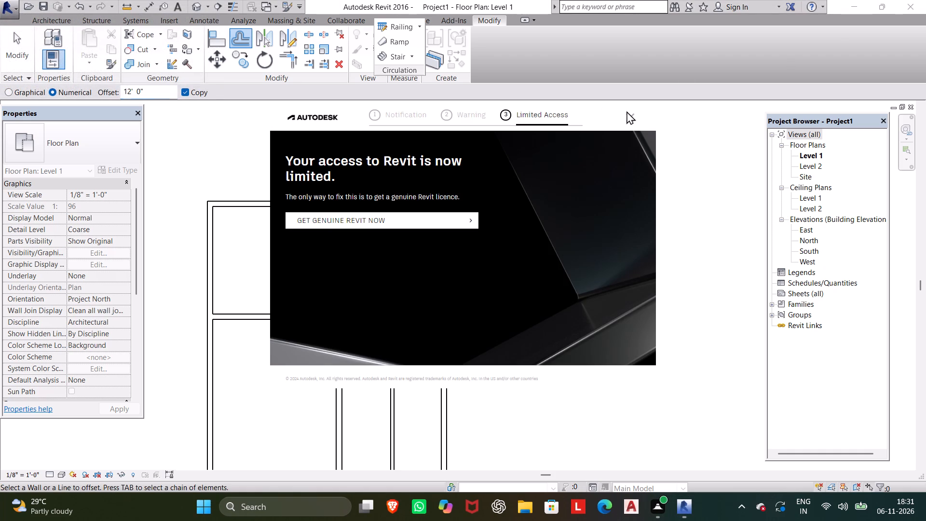
pyautogui.click(632, 116)
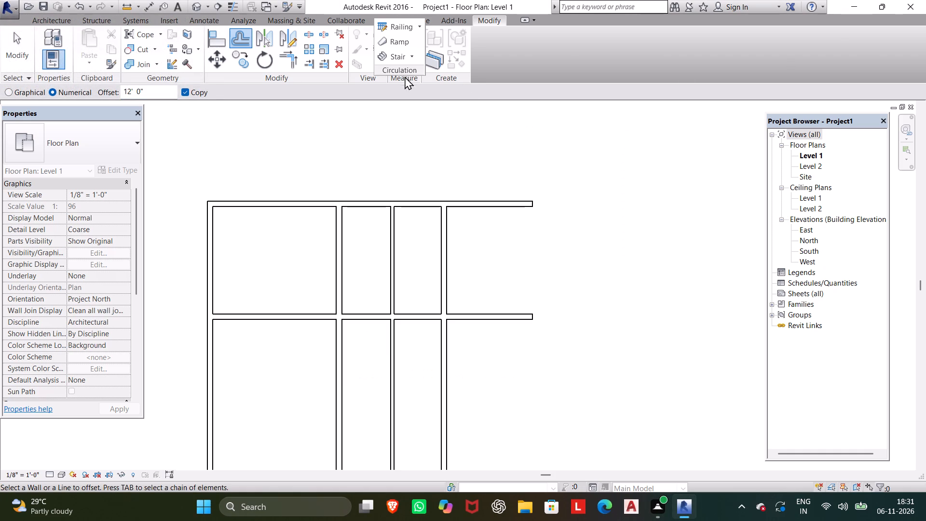
pyautogui.click(447, 264)
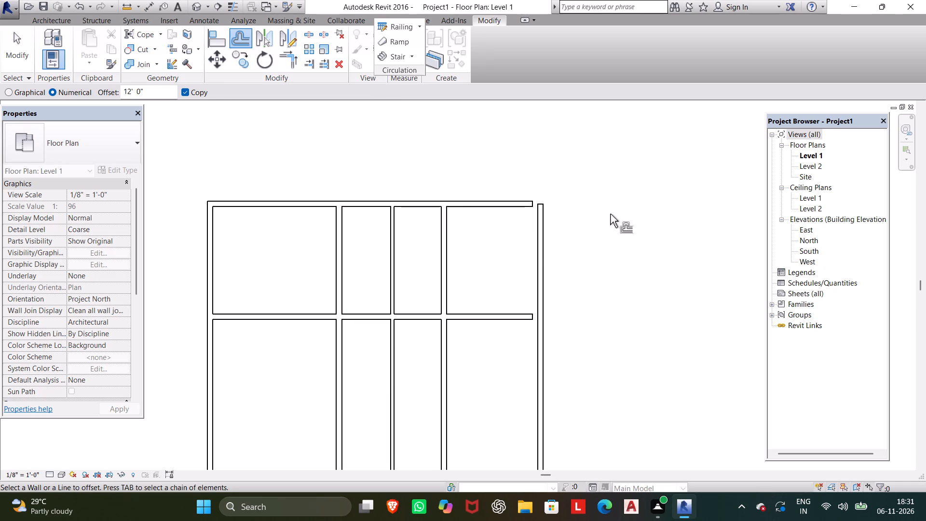
pyautogui.press('Escape')
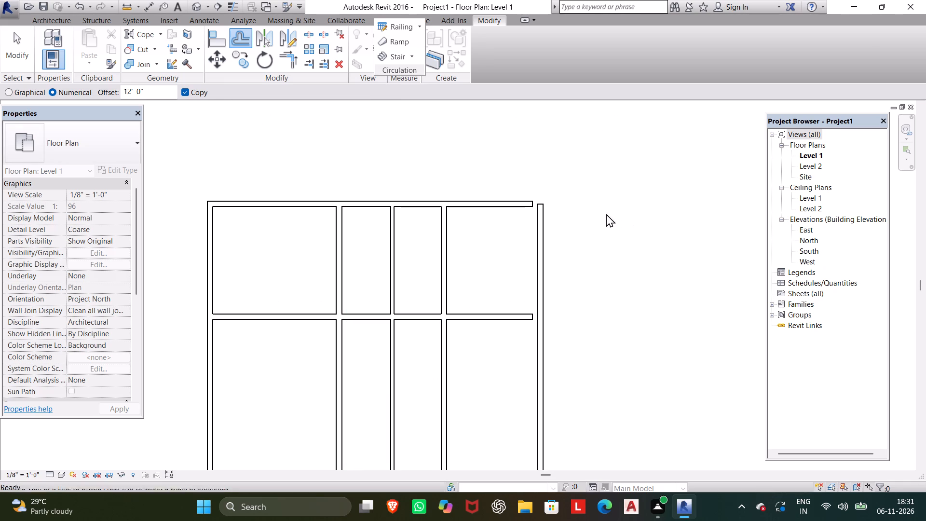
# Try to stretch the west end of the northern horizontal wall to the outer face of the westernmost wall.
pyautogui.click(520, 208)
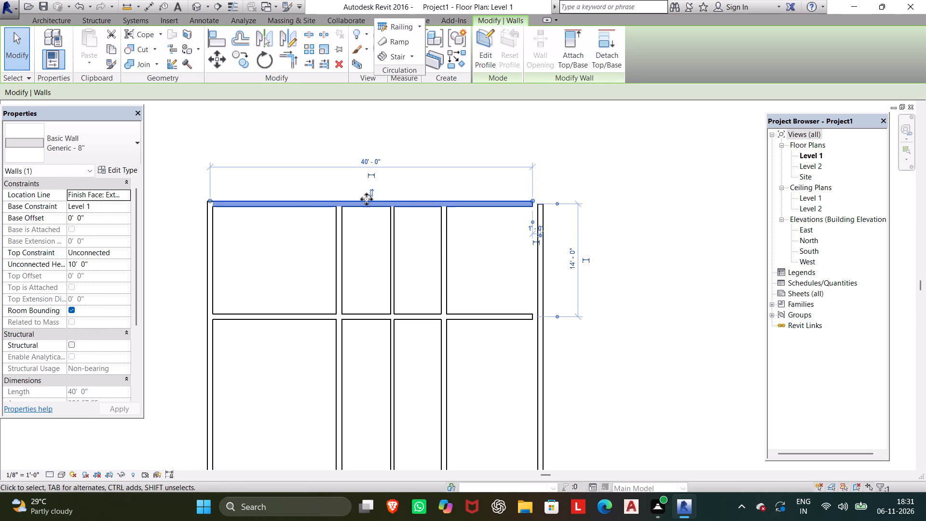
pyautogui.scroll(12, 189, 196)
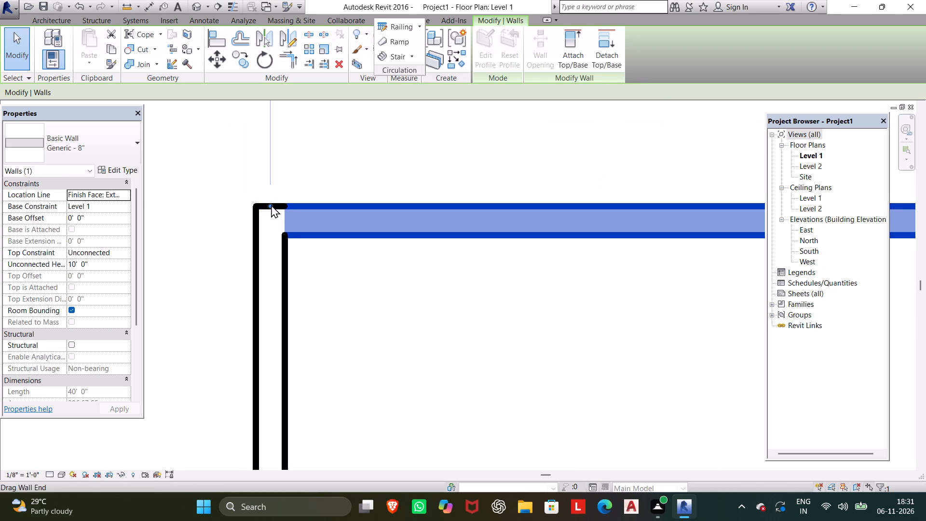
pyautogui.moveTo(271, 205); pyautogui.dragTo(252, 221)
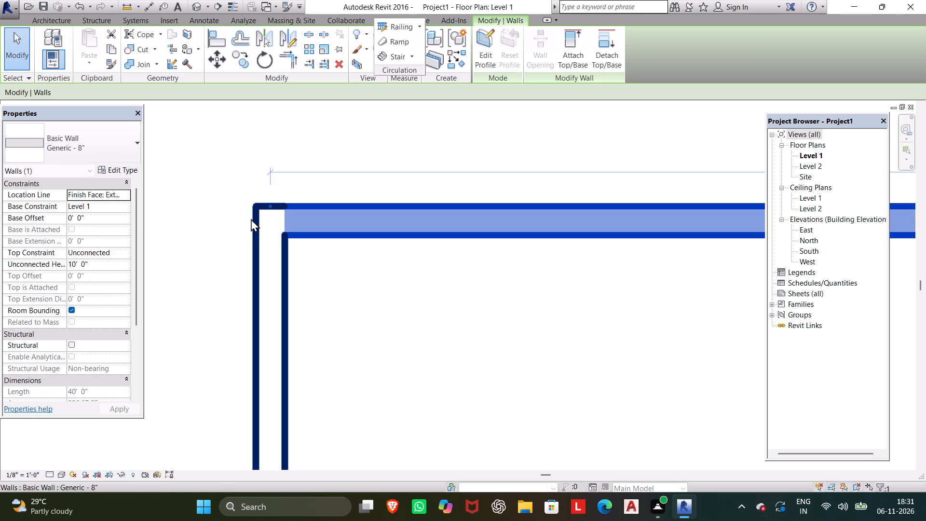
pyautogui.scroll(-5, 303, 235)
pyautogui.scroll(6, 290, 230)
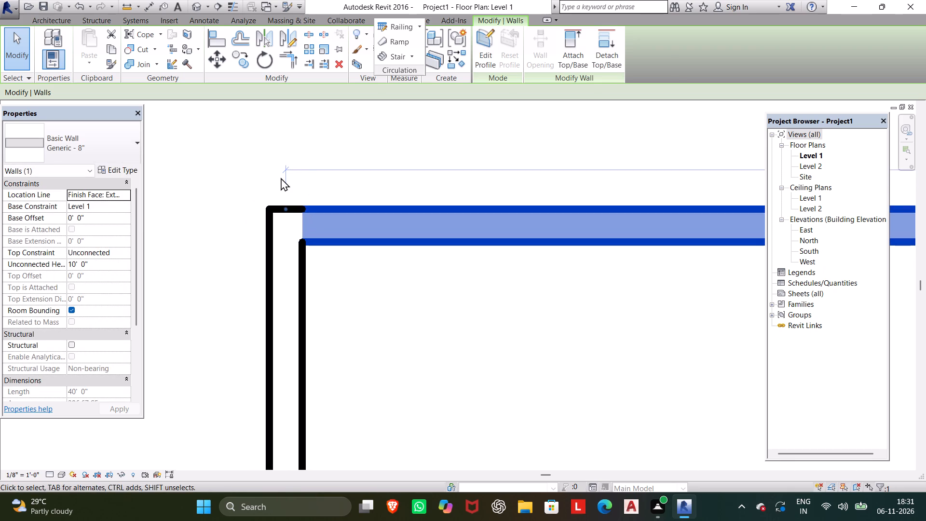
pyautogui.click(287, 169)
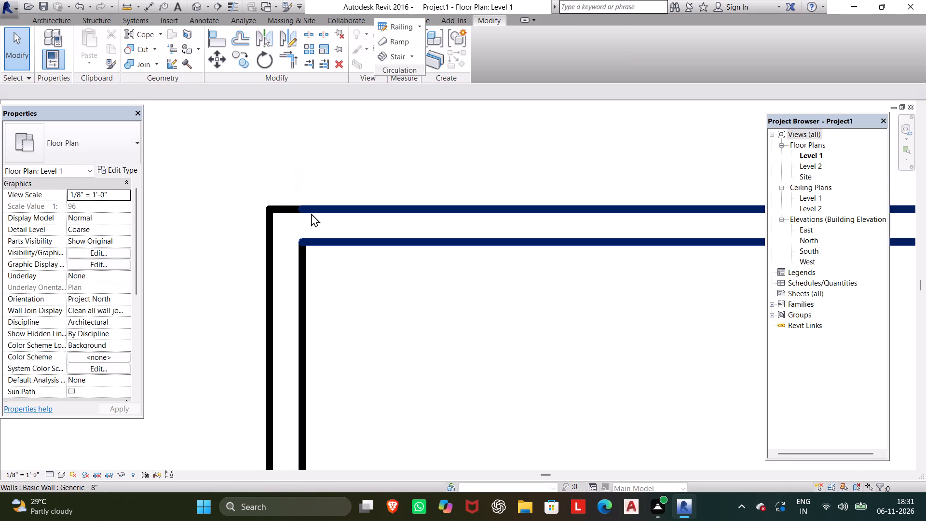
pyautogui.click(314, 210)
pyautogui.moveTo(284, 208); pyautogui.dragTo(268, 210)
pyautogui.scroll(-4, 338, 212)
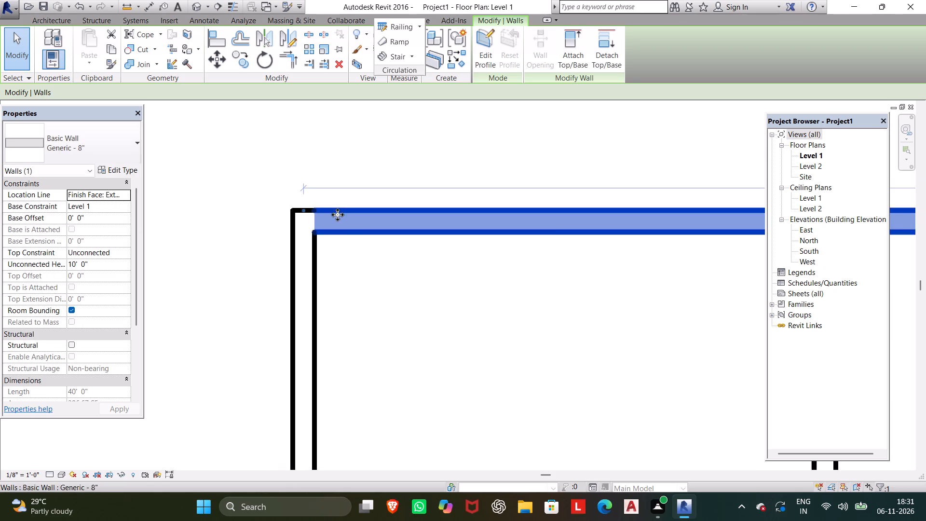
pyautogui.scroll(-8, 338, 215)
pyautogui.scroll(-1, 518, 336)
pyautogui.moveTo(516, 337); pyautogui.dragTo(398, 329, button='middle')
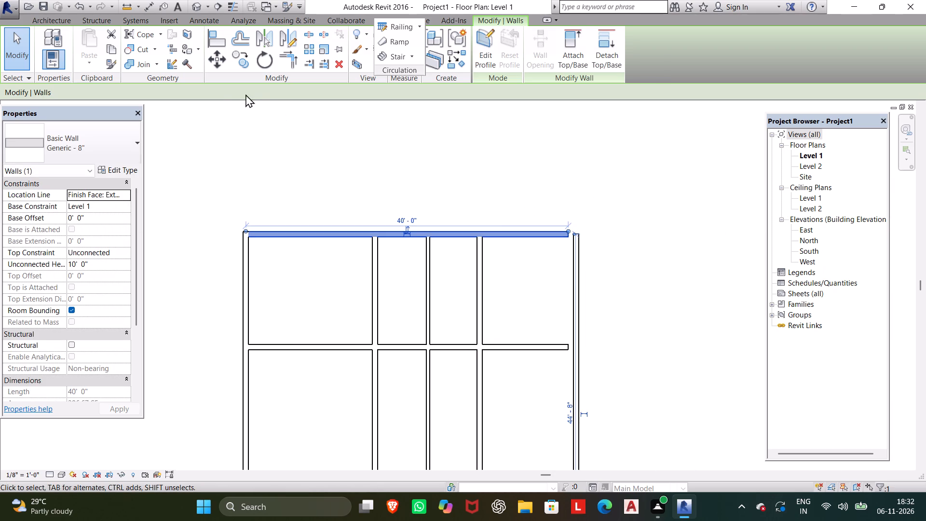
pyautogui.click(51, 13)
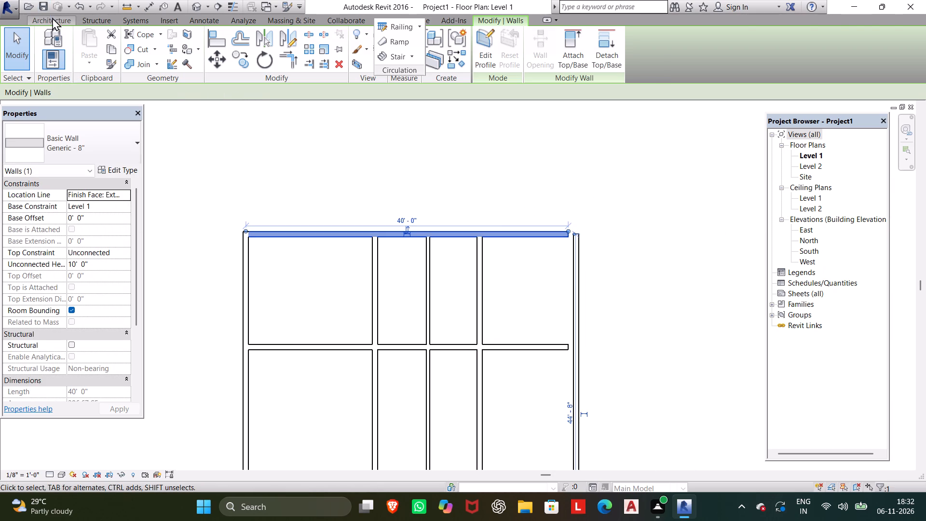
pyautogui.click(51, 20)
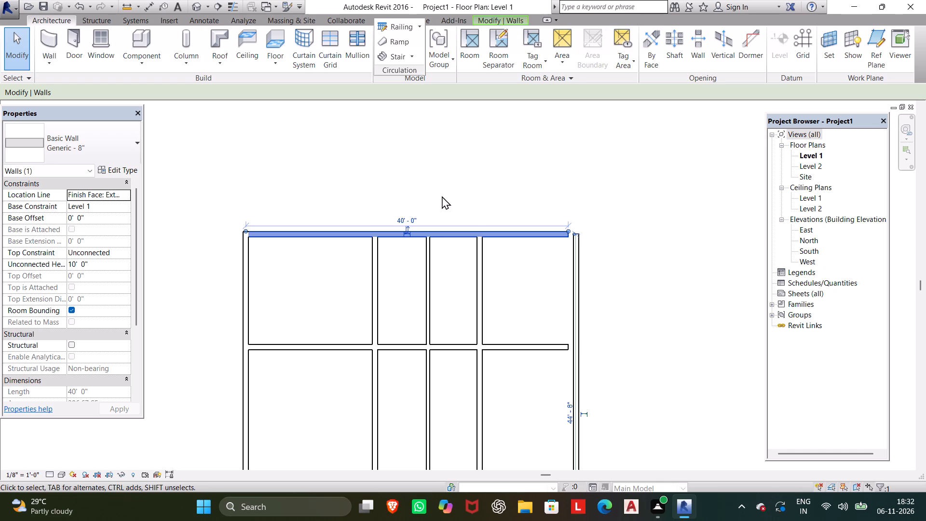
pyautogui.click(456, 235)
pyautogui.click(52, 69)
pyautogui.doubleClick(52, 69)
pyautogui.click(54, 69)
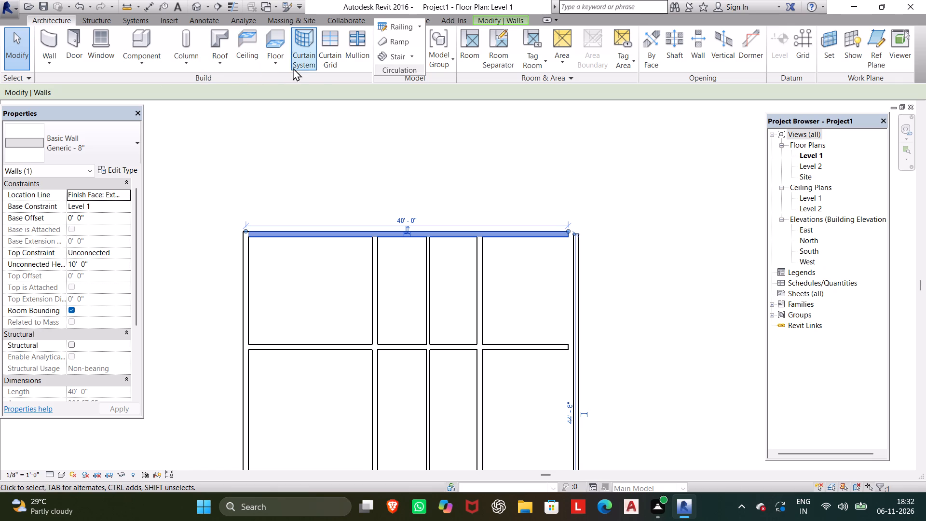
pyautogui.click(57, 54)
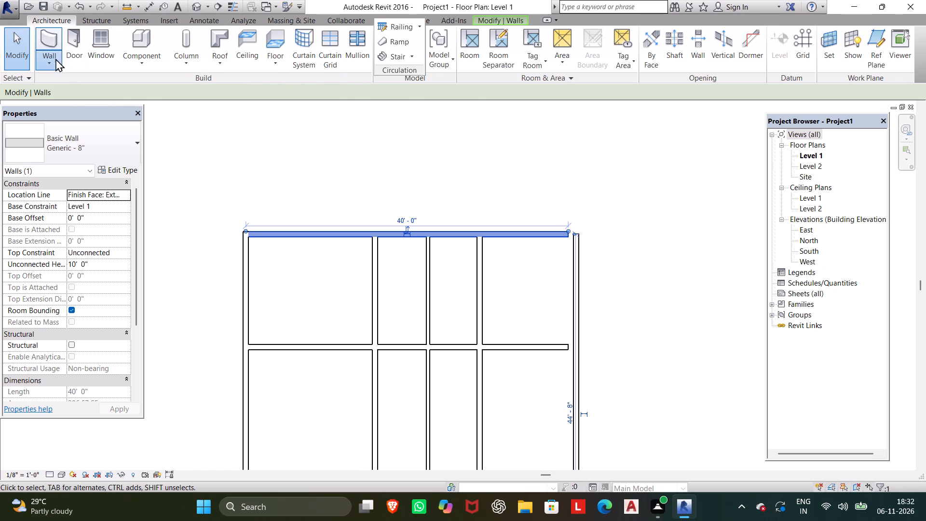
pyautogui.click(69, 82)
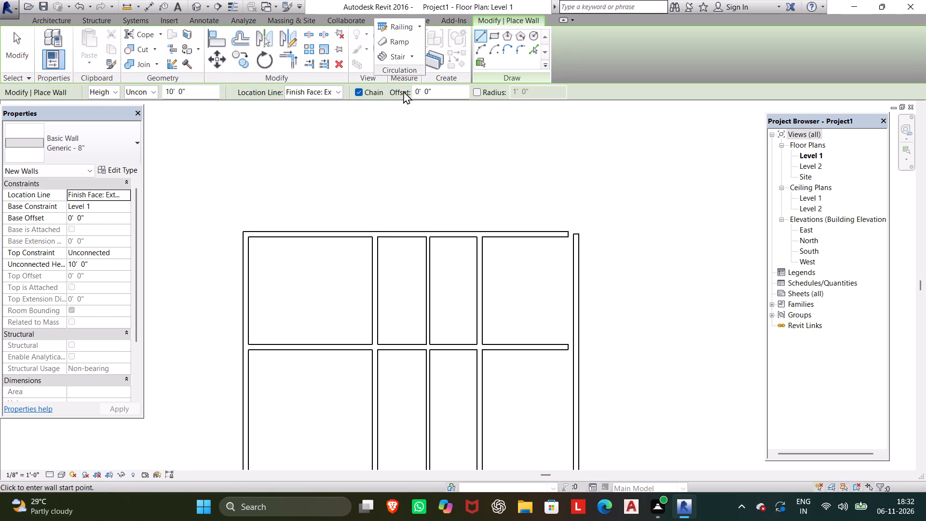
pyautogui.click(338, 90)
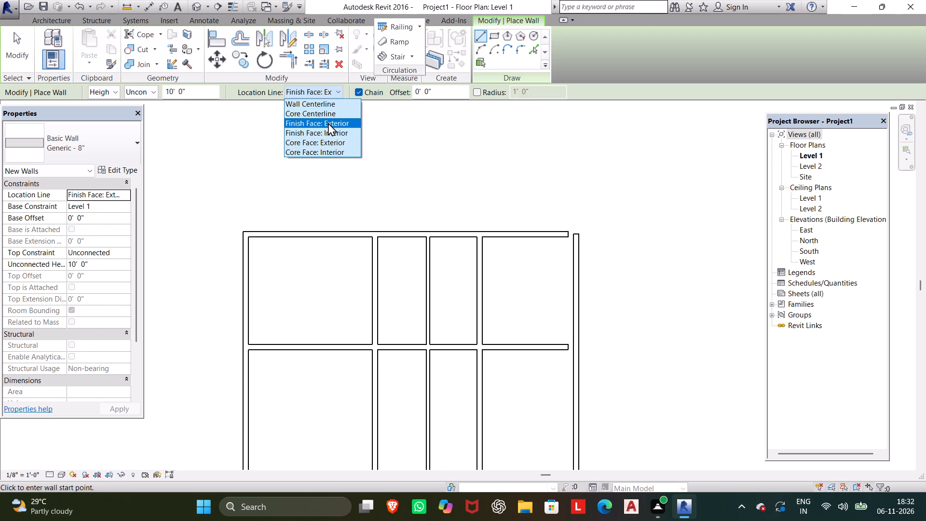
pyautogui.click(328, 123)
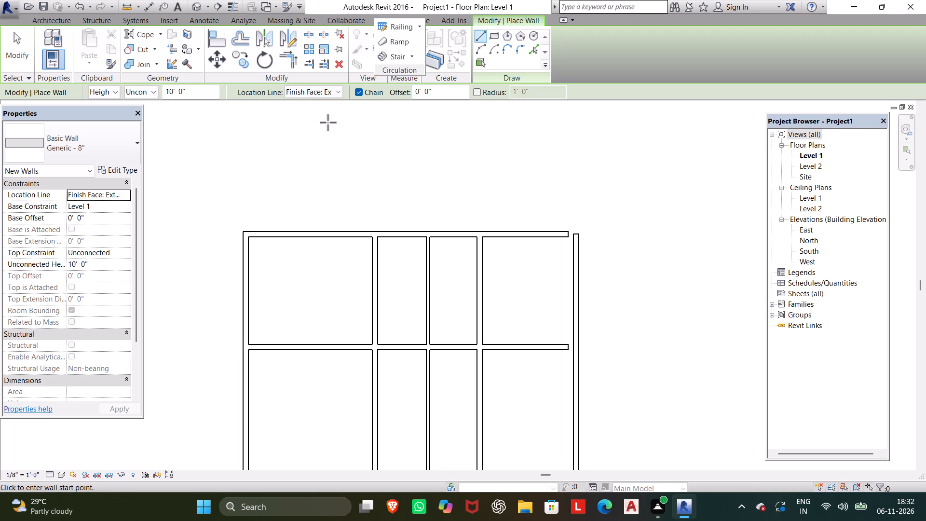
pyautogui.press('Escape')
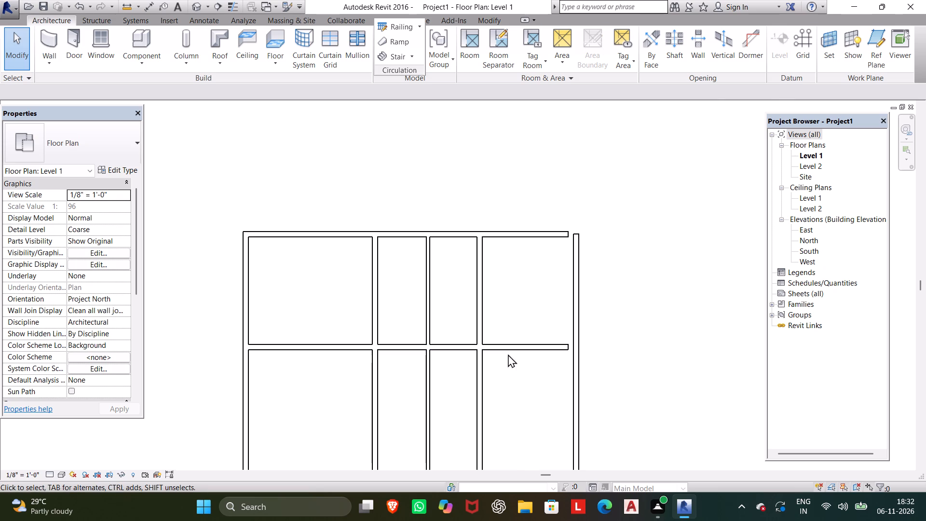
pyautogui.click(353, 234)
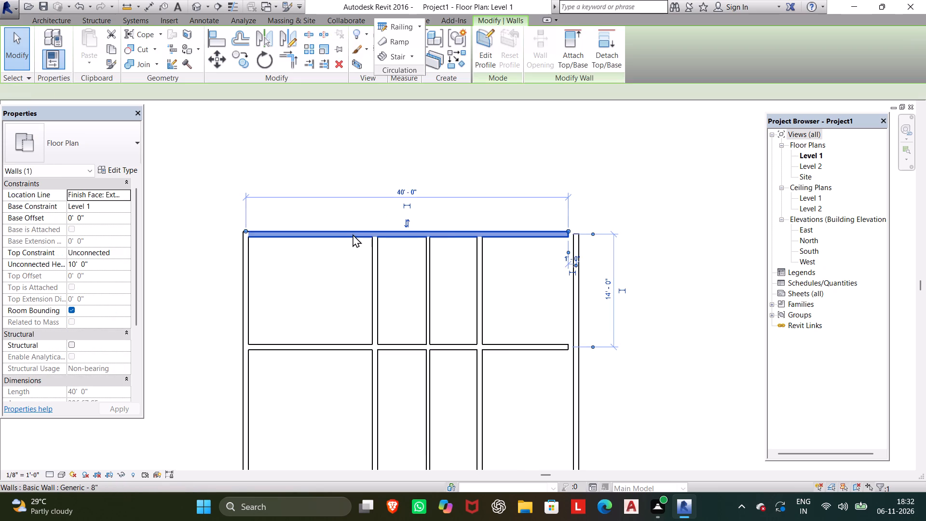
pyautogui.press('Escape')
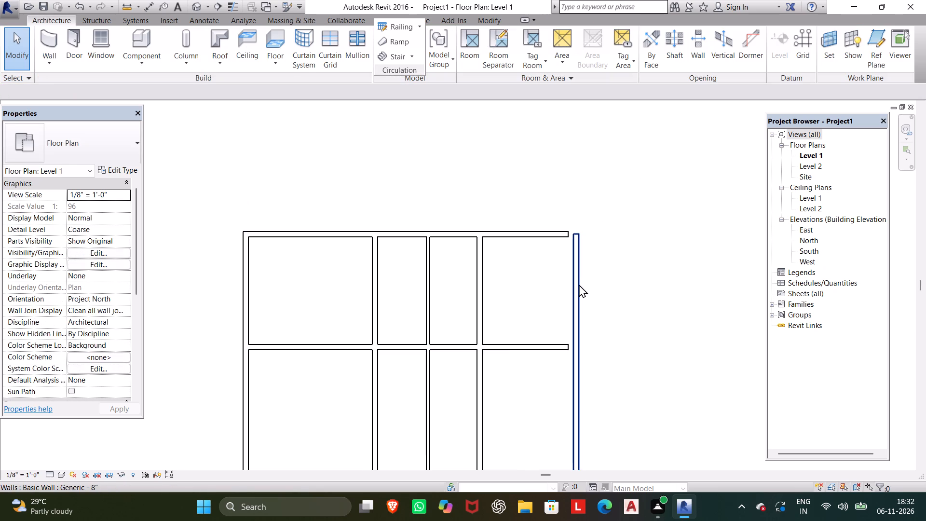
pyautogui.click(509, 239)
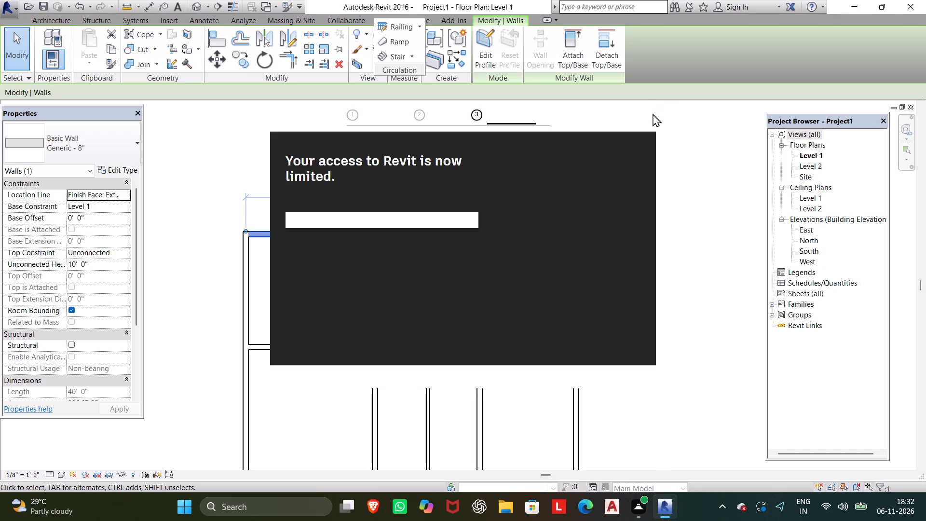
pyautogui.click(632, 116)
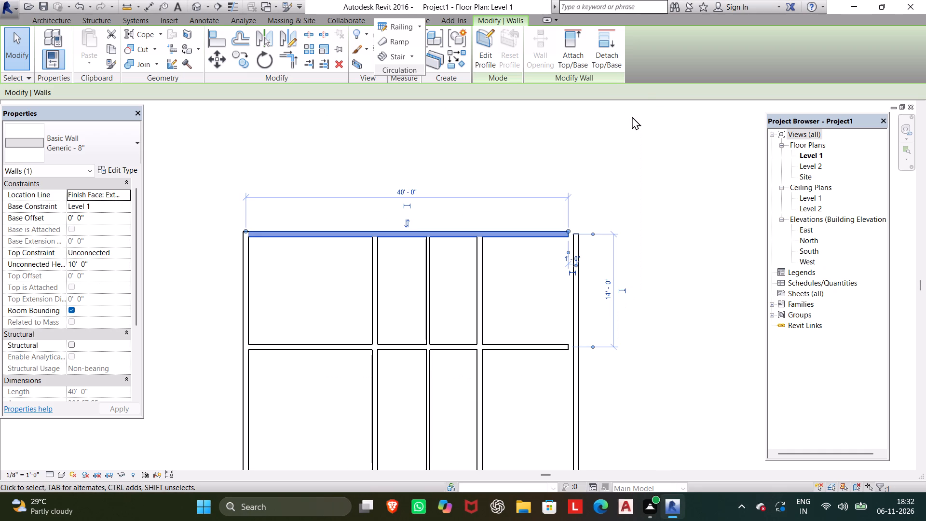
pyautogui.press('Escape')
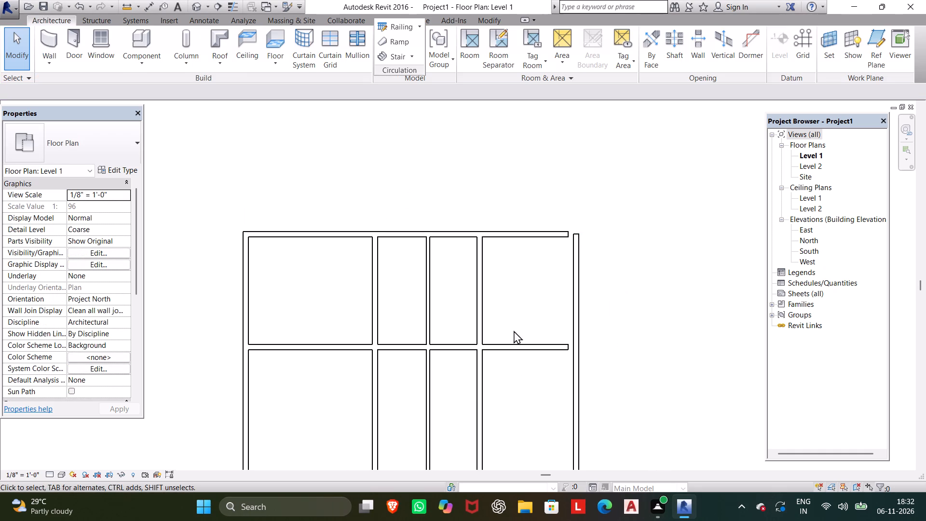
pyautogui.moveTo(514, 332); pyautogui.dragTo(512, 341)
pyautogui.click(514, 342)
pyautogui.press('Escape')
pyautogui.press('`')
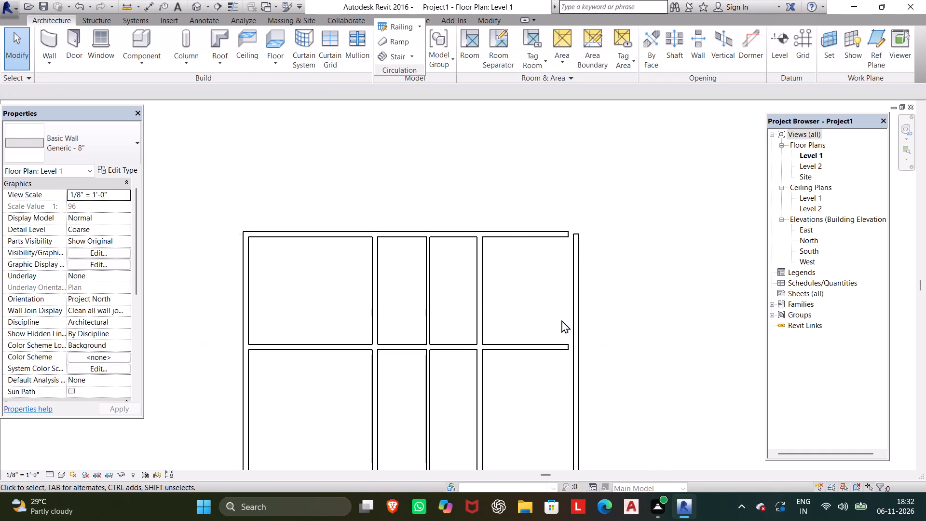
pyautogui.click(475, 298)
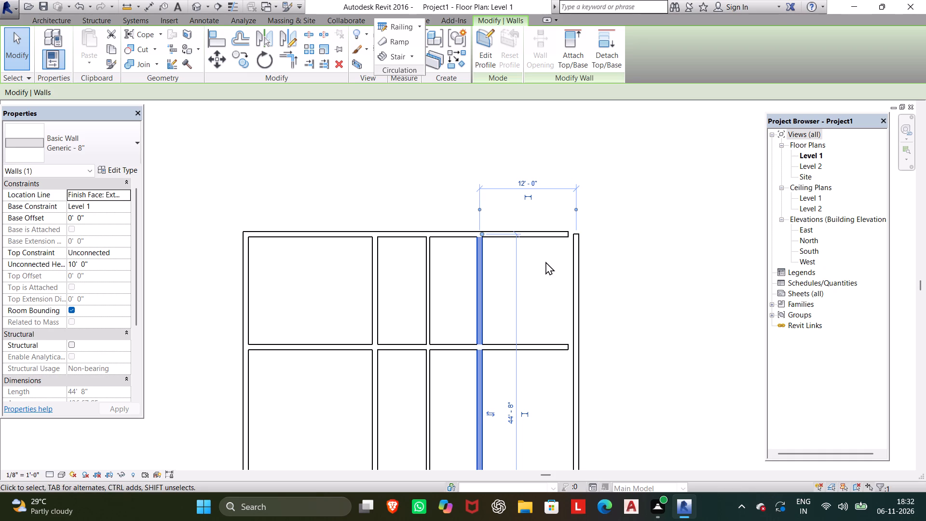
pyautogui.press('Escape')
# Extend the northern horizontal wall's east end to the outer face of the easternmost vertical wall, making it 41' long.
pyautogui.click(548, 237)
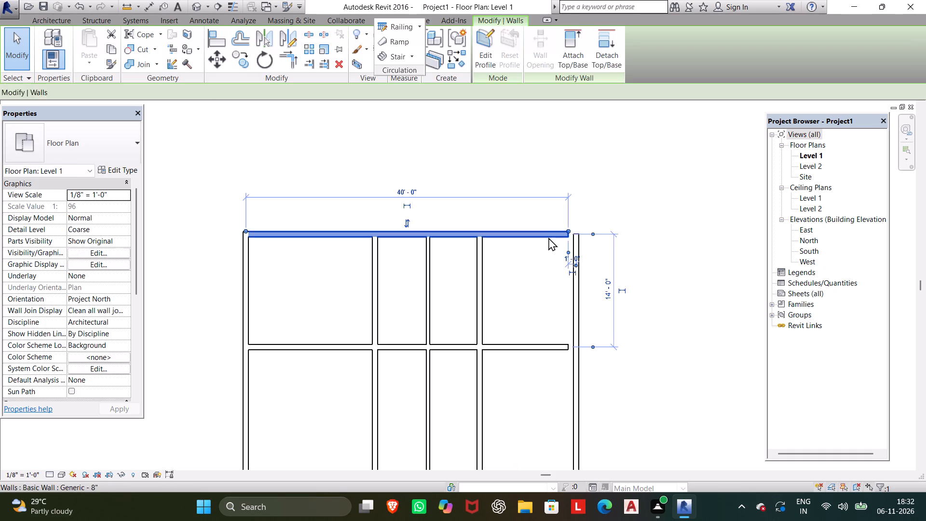
pyautogui.scroll(10, 562, 237)
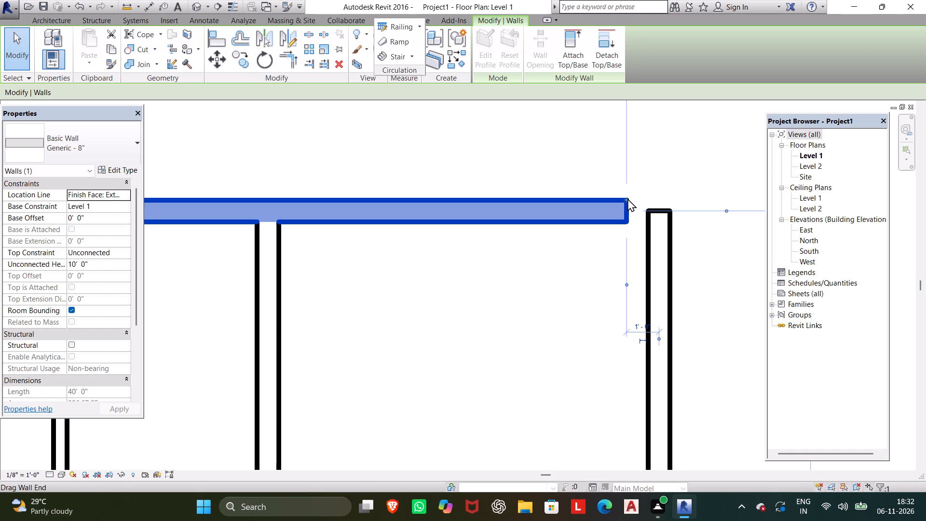
pyautogui.moveTo(627, 197); pyautogui.dragTo(671, 197)
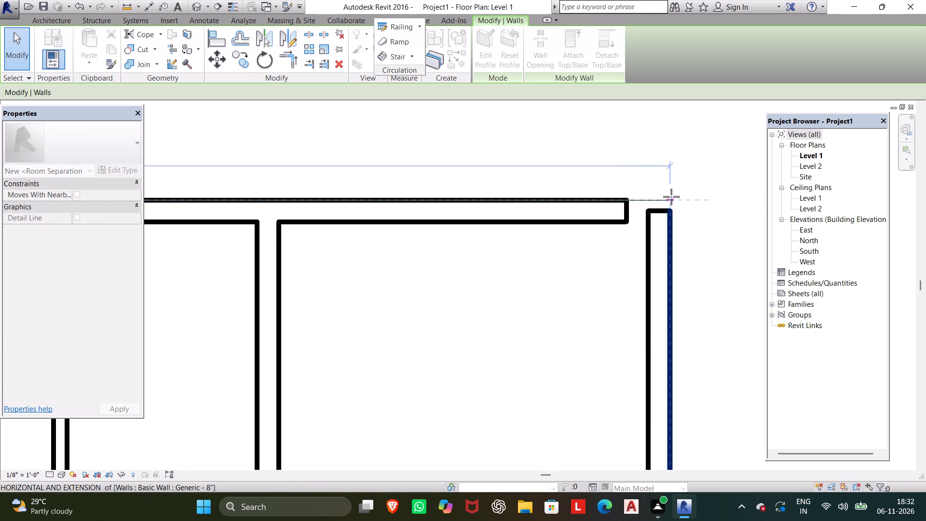
pyautogui.moveTo(671, 197); pyautogui.dragTo(673, 197)
pyautogui.scroll(-7, 661, 222)
pyautogui.scroll(-2, 555, 265)
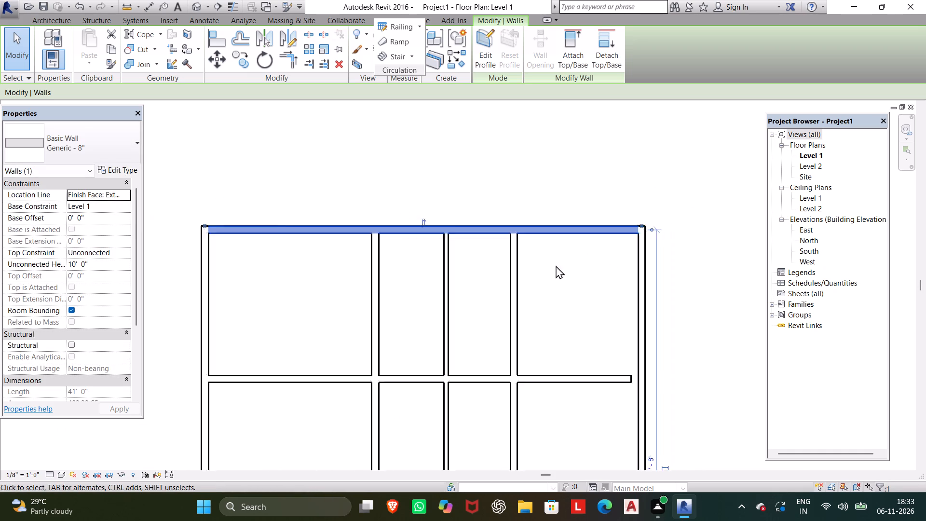
pyautogui.scroll(-2, 556, 265)
pyautogui.scroll(-4, 653, 284)
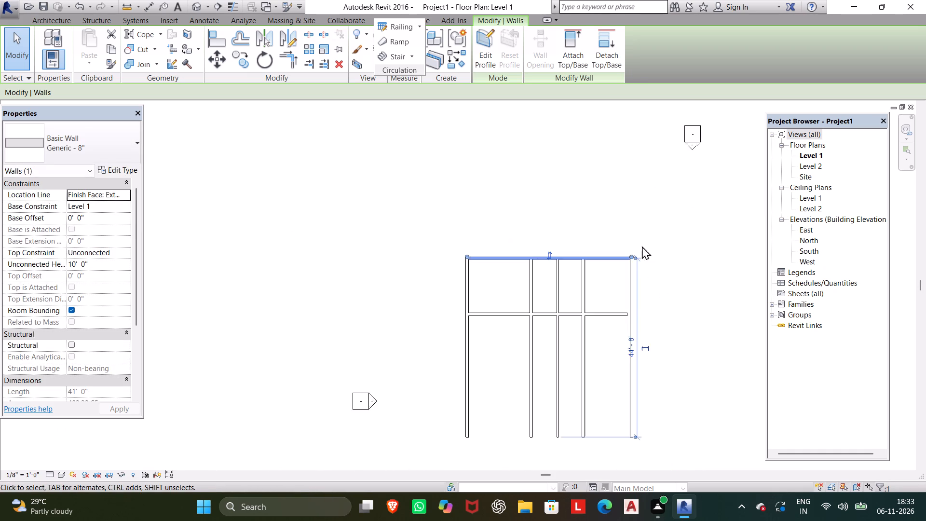
pyautogui.moveTo(642, 235); pyautogui.dragTo(616, 185, button='middle')
pyautogui.scroll(1, 618, 191)
pyautogui.scroll(8, 606, 279)
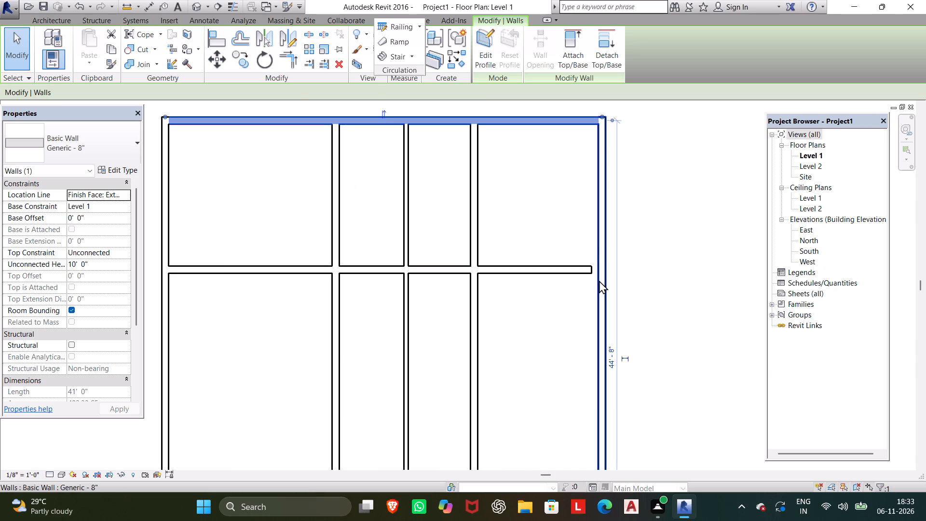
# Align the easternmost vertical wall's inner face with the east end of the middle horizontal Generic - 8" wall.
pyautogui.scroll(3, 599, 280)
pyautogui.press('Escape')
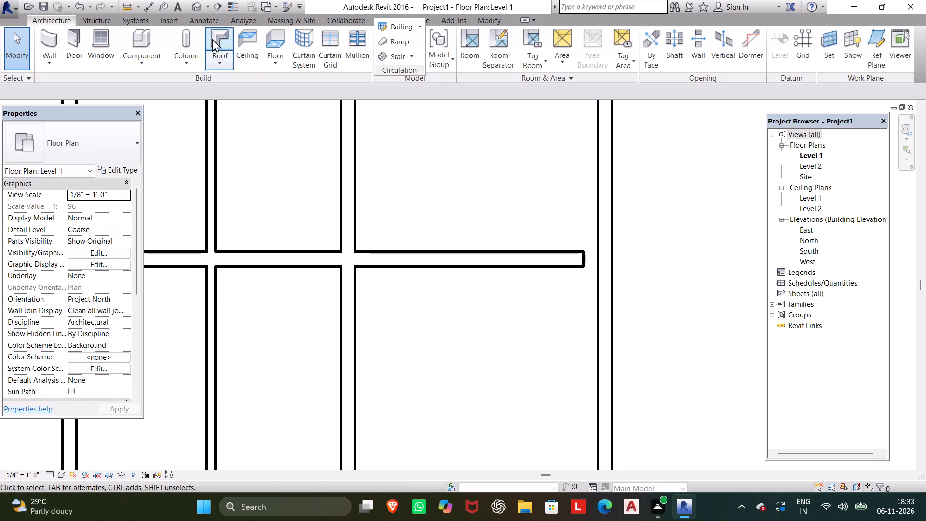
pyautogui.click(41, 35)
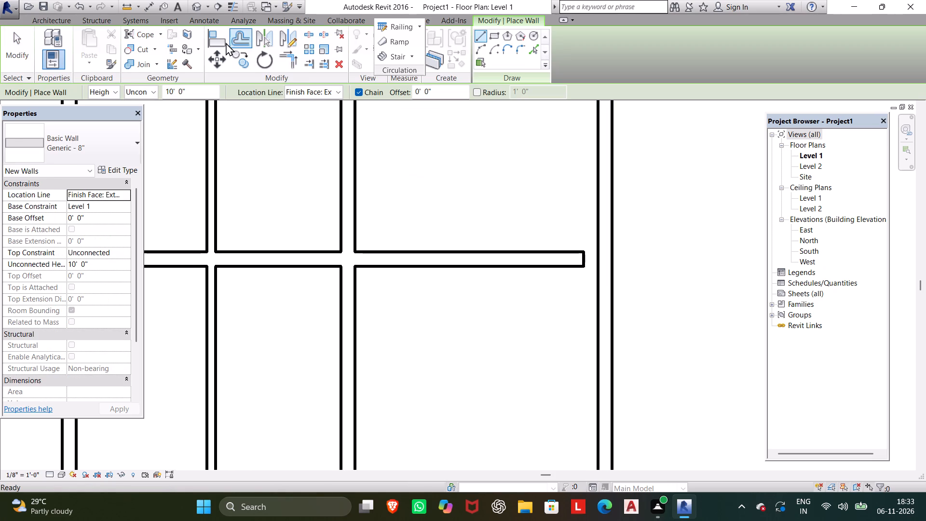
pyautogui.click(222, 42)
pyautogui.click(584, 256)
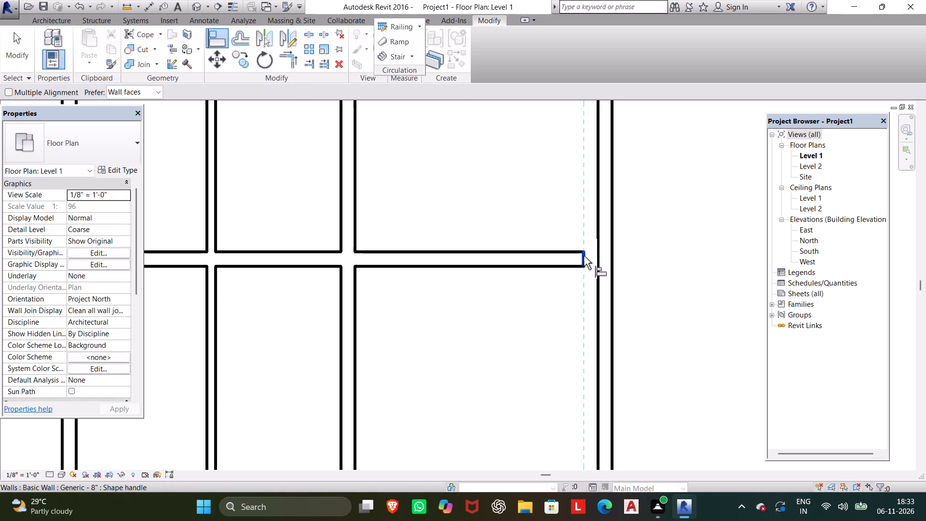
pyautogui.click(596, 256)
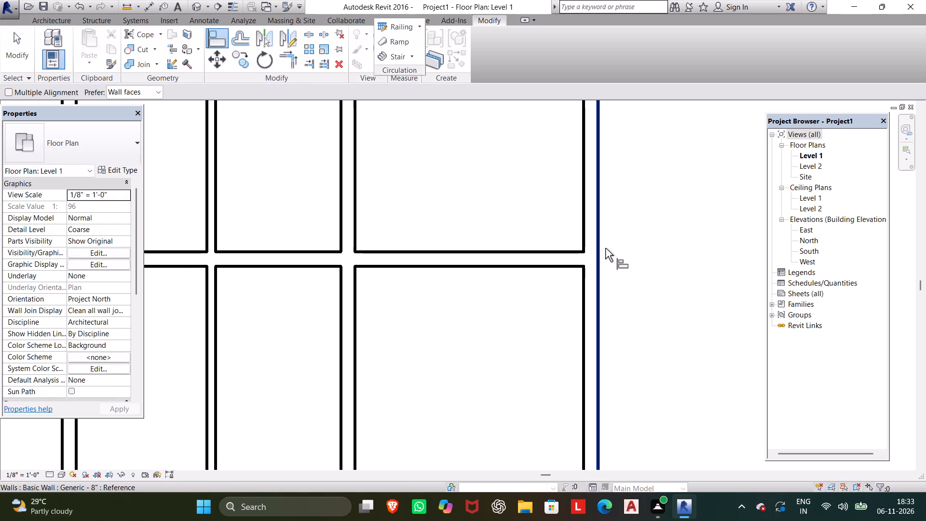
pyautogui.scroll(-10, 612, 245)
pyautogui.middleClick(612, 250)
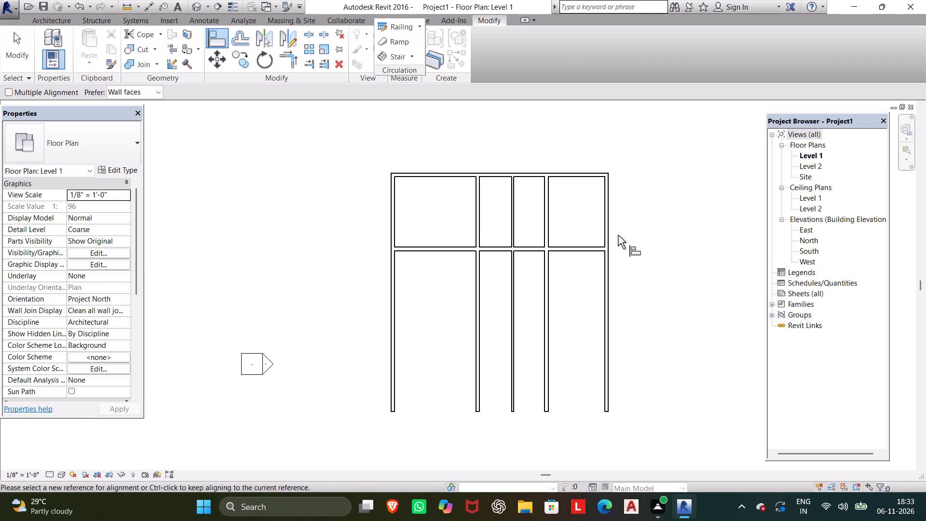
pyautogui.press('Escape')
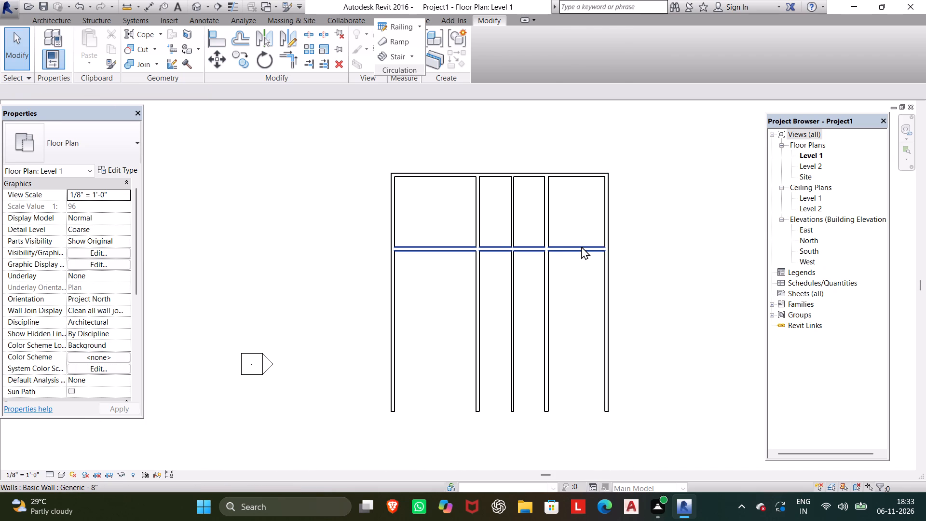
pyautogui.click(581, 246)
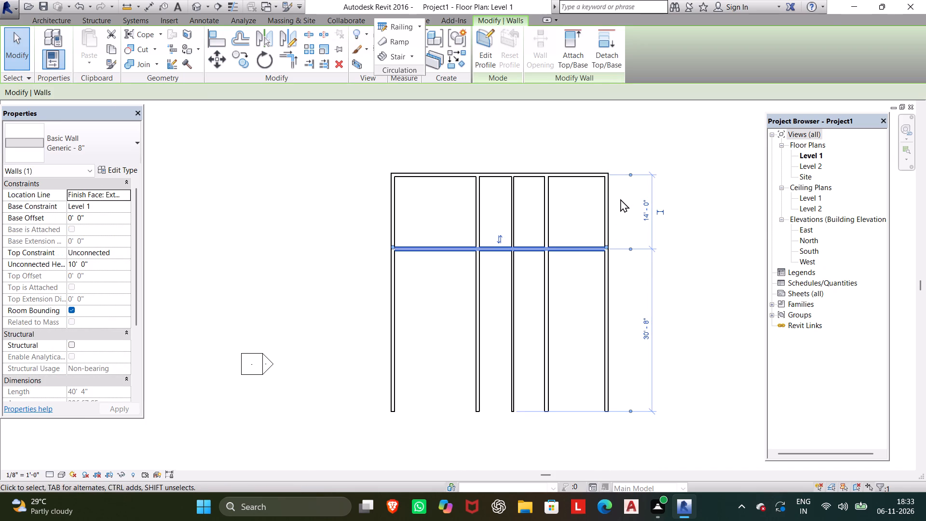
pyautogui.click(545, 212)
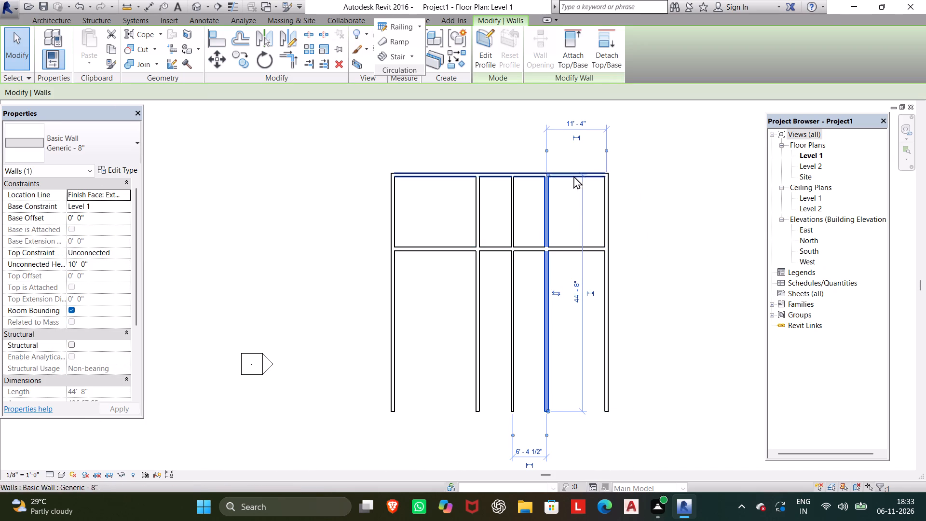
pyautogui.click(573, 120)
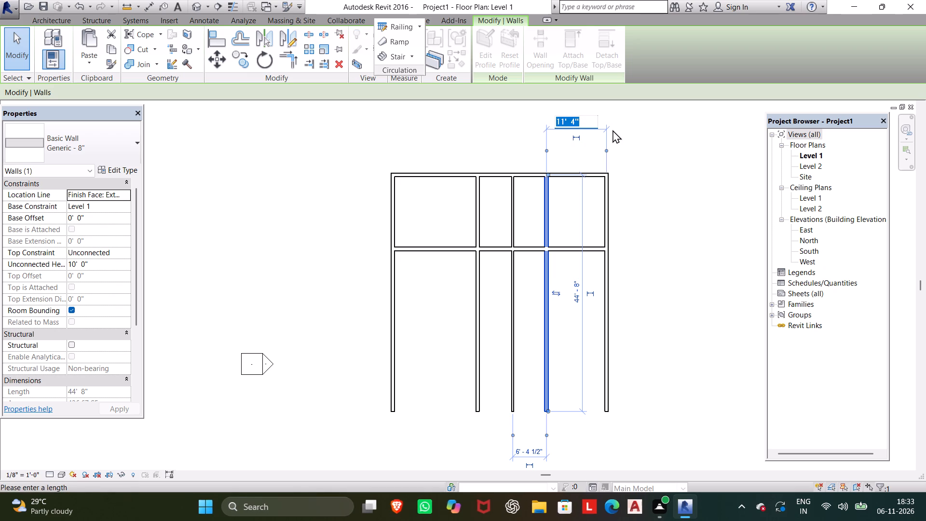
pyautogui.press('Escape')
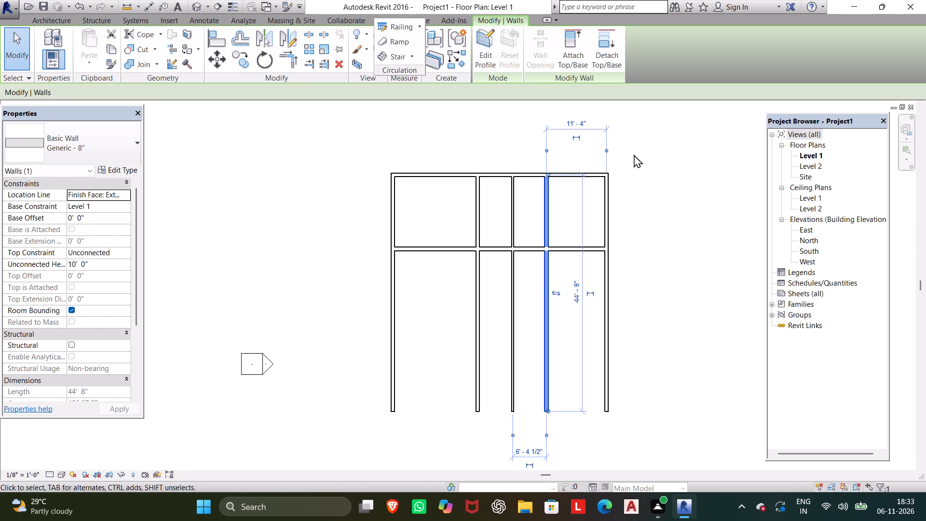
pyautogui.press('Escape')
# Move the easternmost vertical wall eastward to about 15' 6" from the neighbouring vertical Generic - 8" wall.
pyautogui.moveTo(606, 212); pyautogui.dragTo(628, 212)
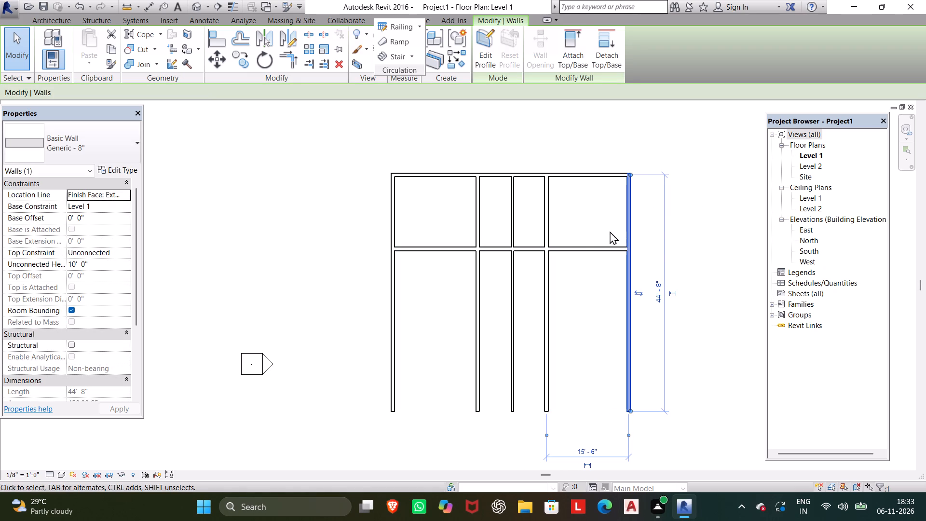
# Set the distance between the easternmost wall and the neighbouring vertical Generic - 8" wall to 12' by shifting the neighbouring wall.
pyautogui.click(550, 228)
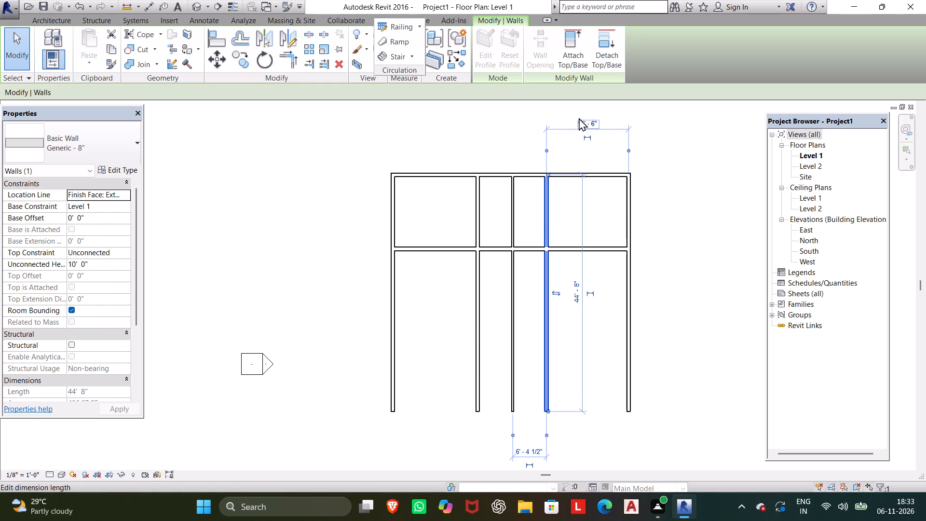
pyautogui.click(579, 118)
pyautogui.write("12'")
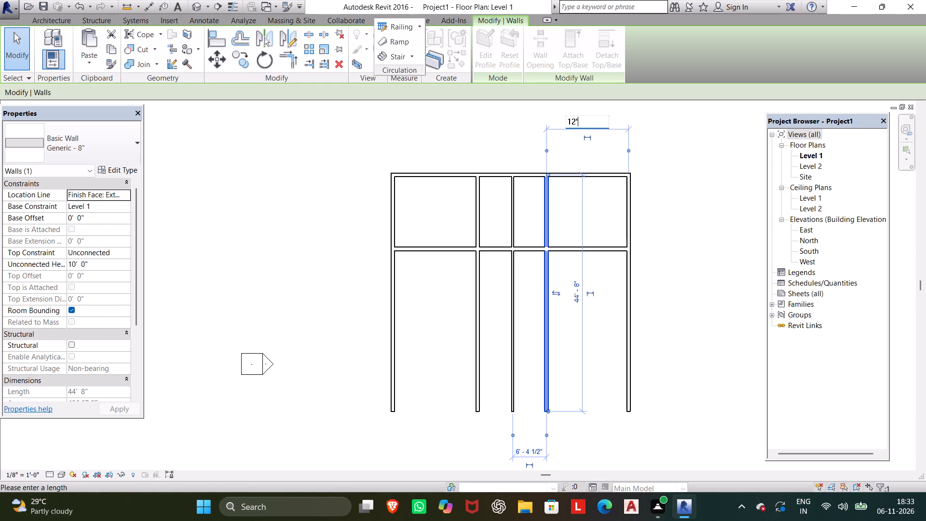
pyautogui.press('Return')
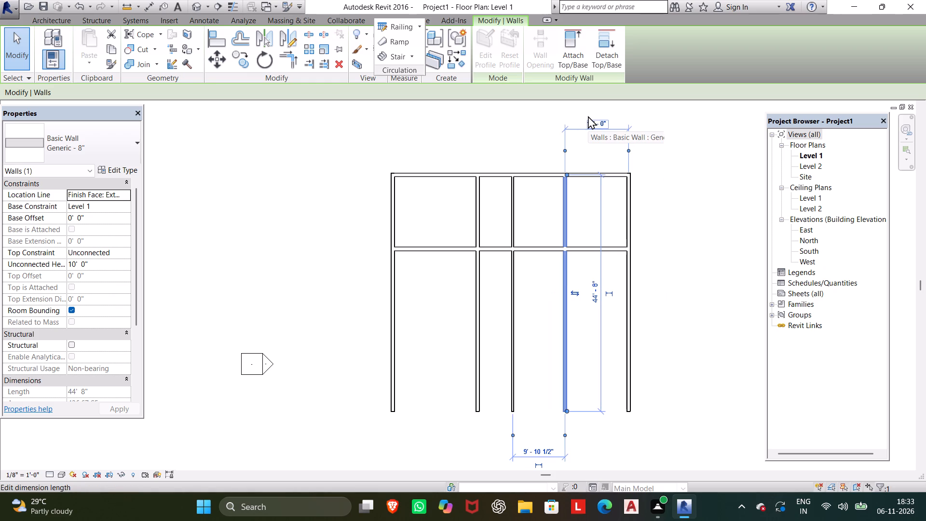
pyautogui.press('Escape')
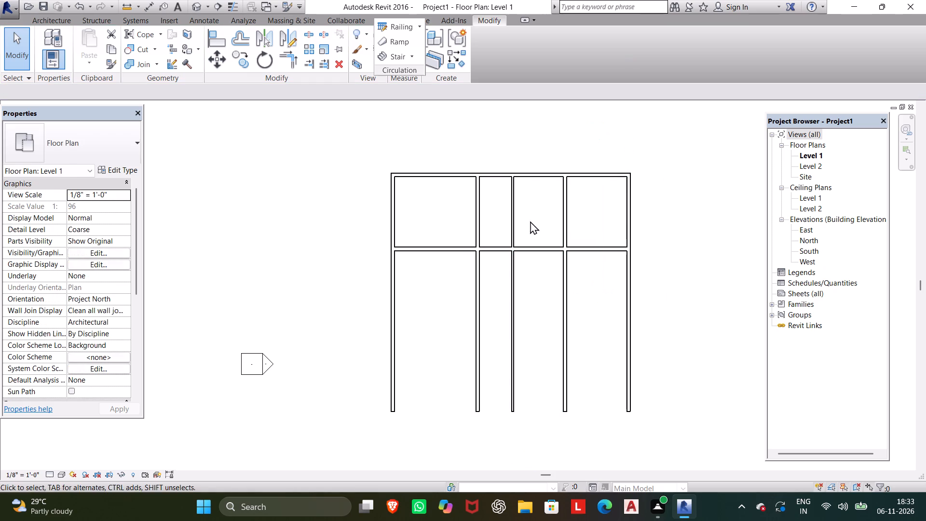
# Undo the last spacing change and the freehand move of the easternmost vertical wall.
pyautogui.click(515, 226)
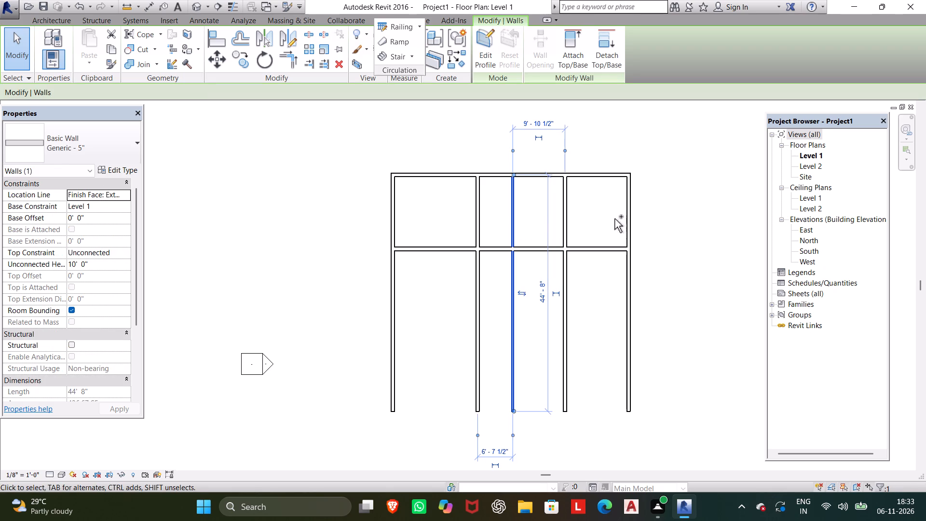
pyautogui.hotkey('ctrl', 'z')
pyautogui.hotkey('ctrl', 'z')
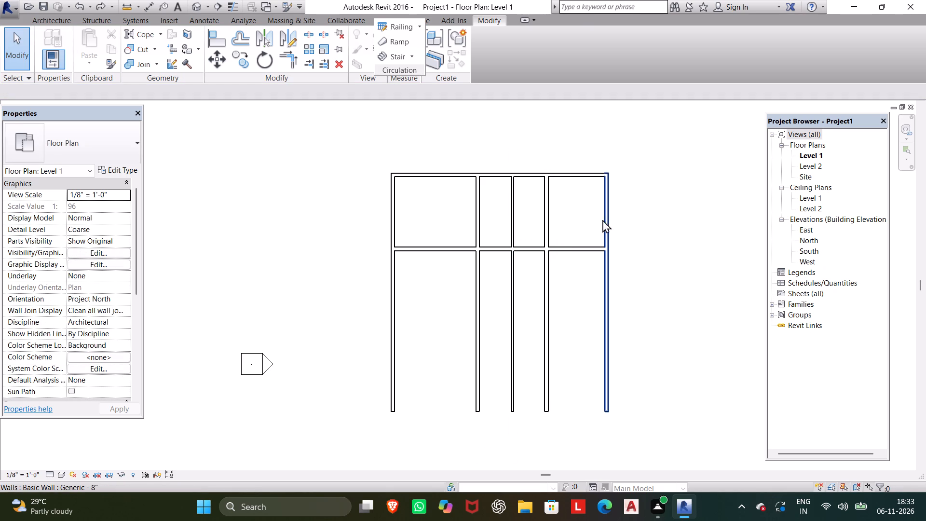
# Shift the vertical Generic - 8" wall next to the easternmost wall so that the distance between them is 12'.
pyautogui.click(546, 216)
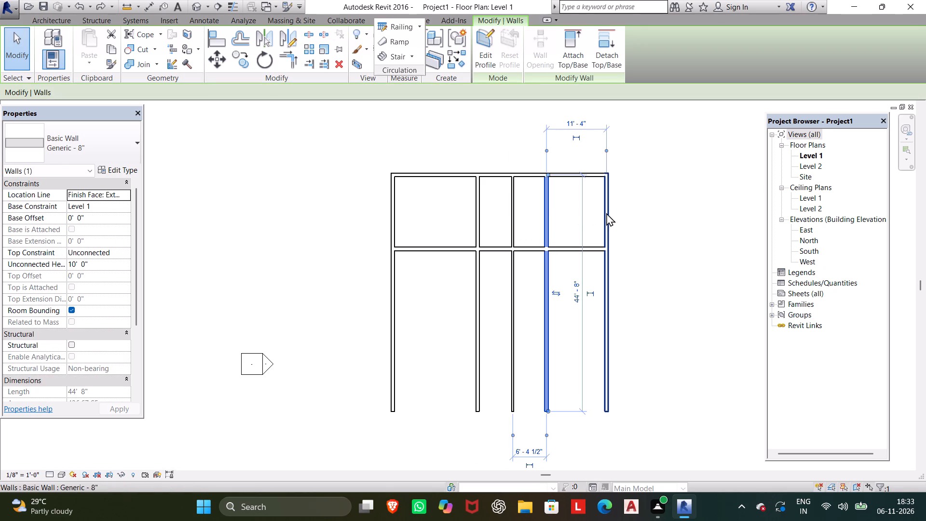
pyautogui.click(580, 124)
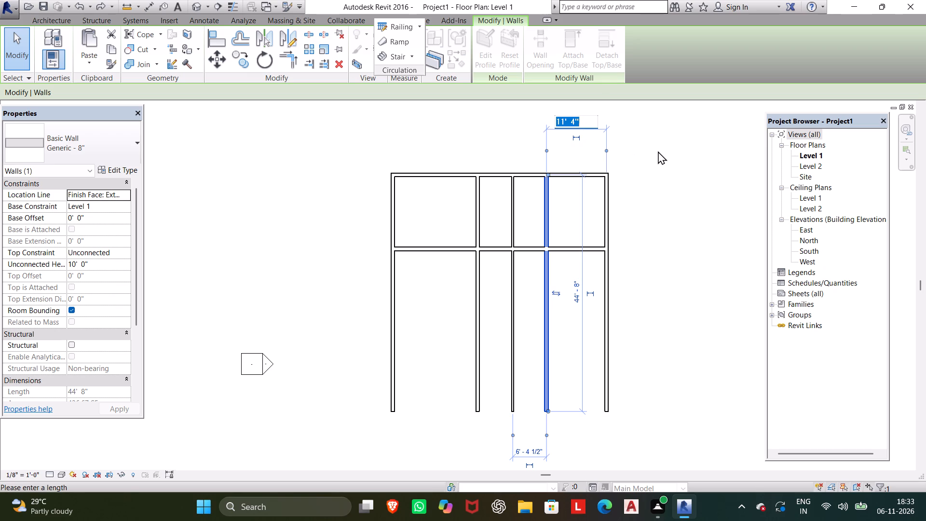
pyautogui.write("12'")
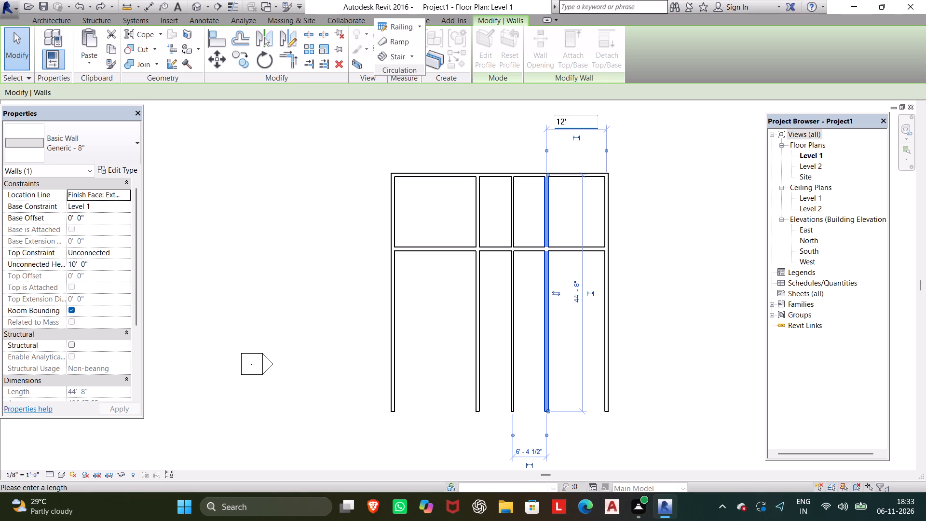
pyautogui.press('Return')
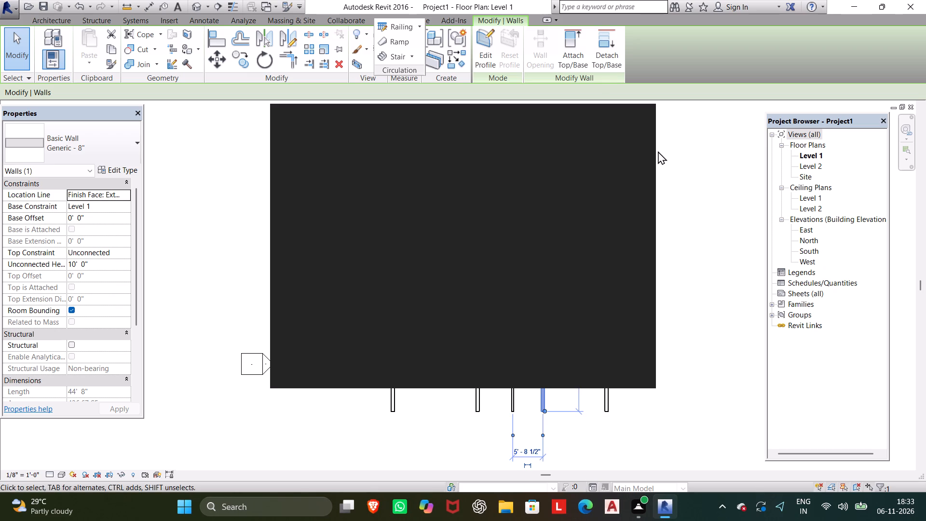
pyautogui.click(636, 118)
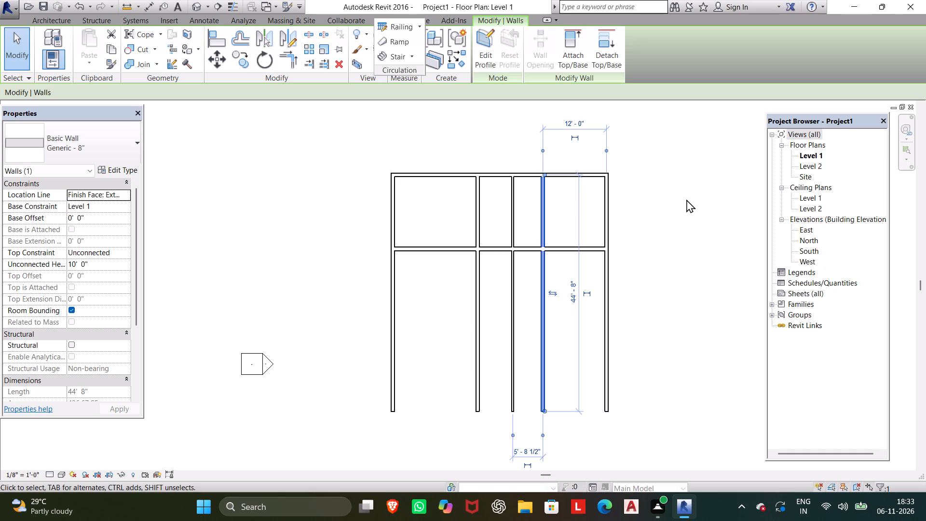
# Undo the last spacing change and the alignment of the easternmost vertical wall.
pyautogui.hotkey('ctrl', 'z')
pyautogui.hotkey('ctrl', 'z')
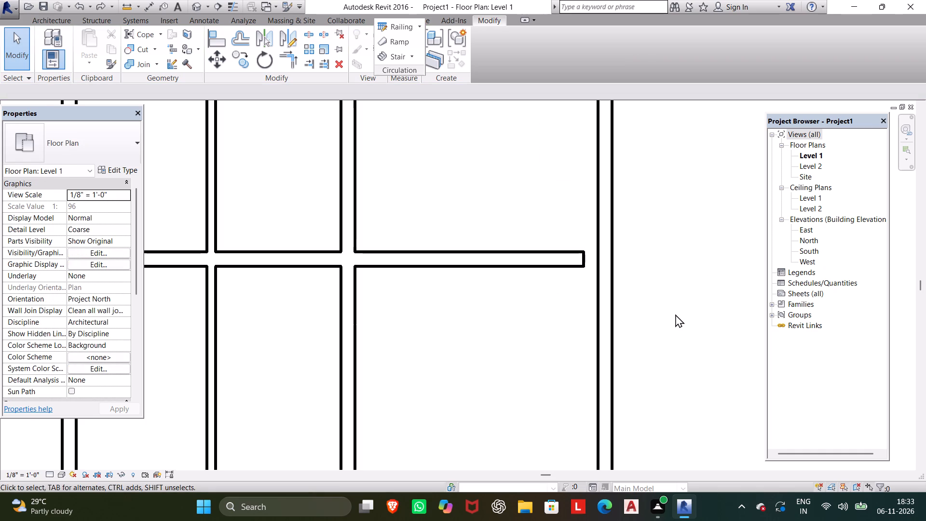
# Align the middle horizontal wall's east end to the inner face of the easternmost vertical wall and leave the Align command.
pyautogui.scroll(-7, 671, 313)
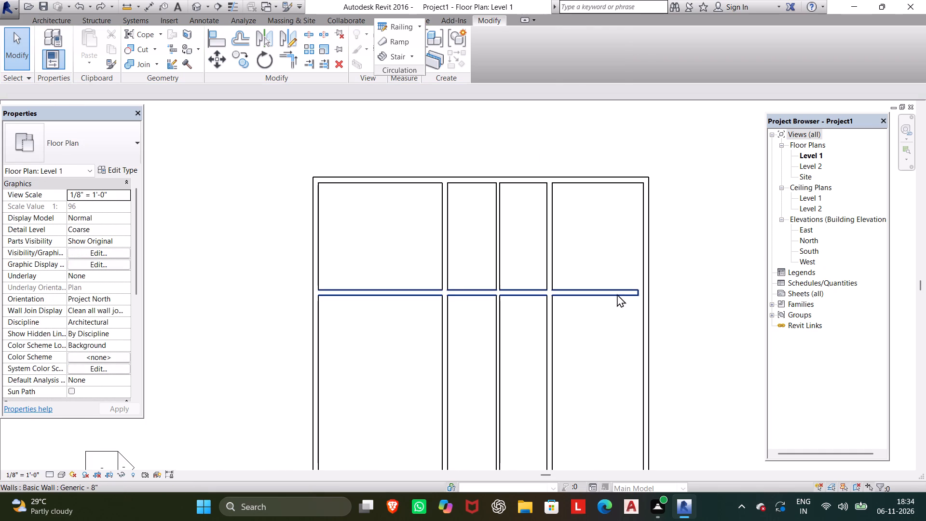
pyautogui.click(619, 291)
pyautogui.scroll(6, 646, 290)
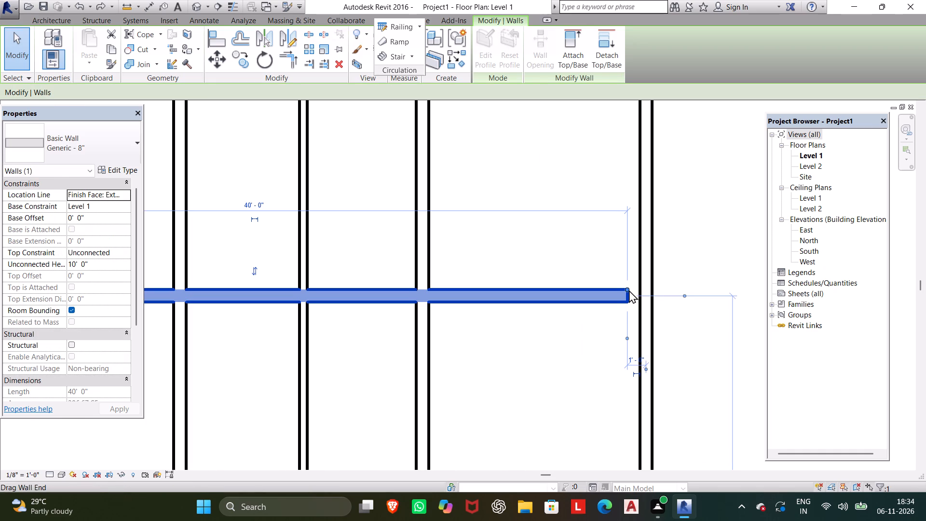
pyautogui.scroll(4, 653, 305)
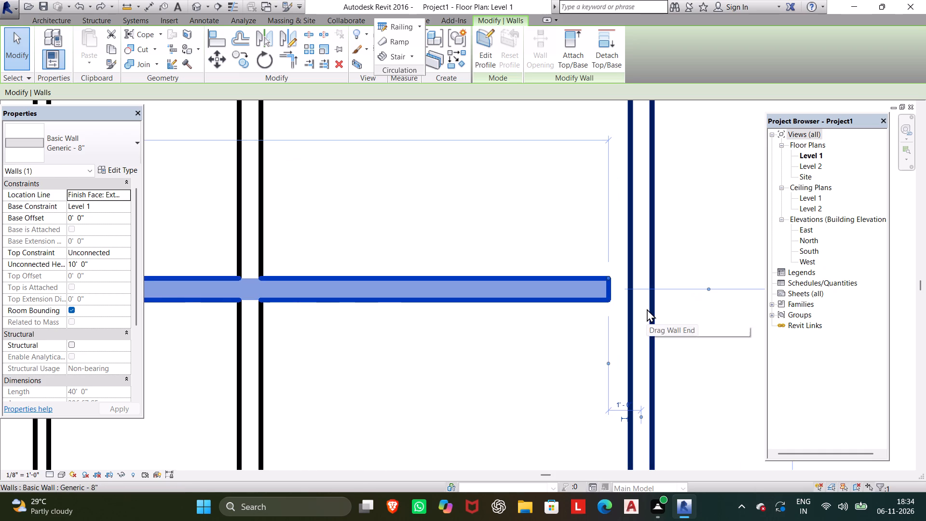
pyautogui.press('Escape')
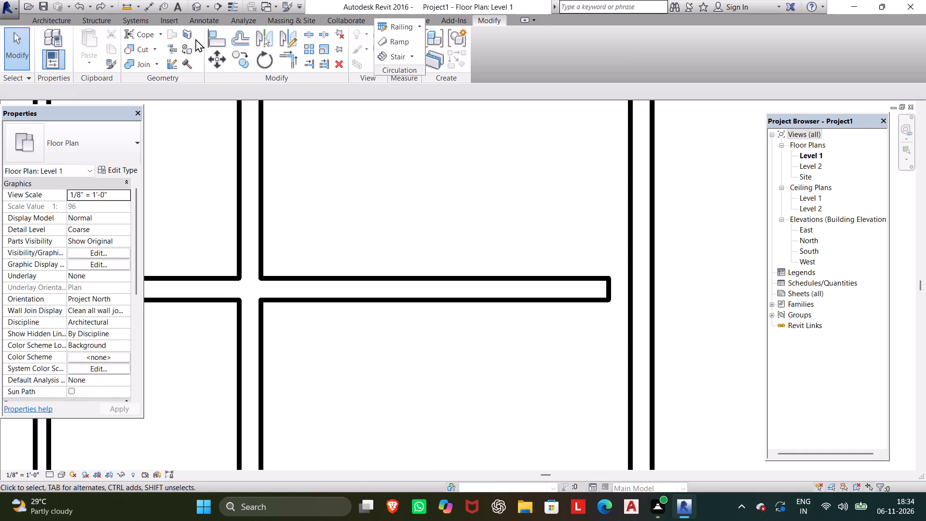
pyautogui.click(211, 38)
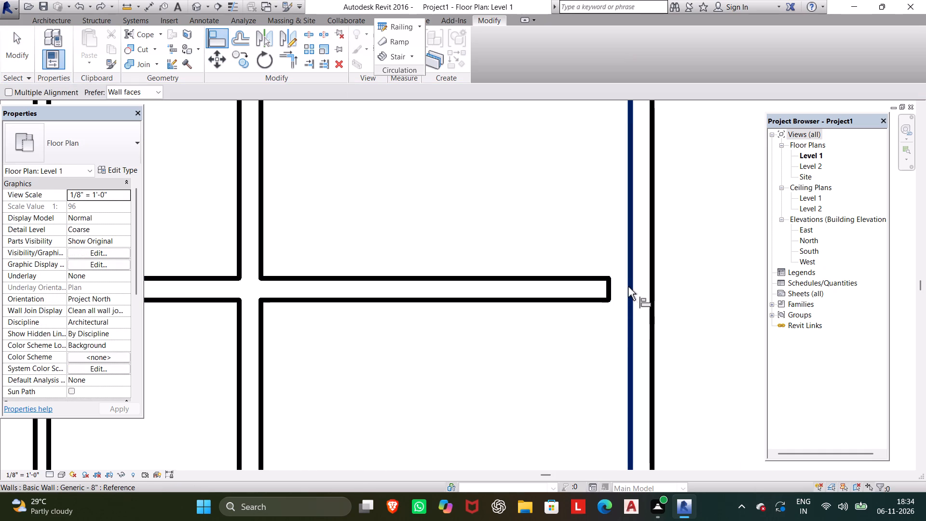
pyautogui.click(628, 287)
pyautogui.click(612, 287)
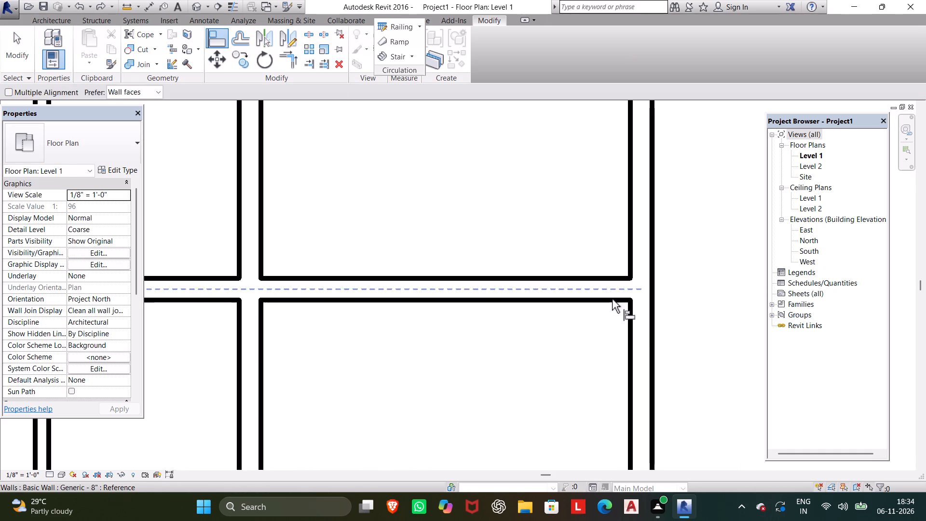
pyautogui.scroll(-11, 605, 331)
pyautogui.moveTo(605, 346); pyautogui.dragTo(597, 246, button='middle')
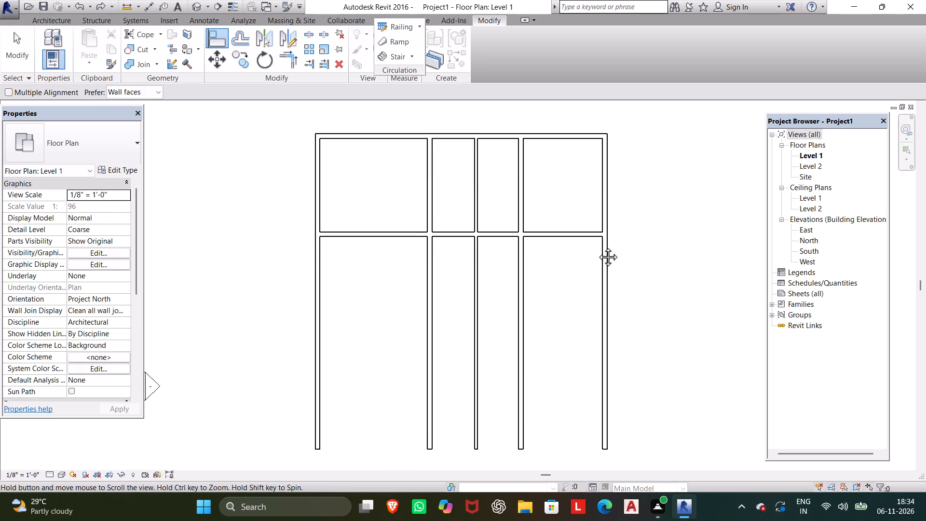
pyautogui.moveTo(597, 246); pyautogui.dragTo(603, 226, button='middle')
pyautogui.press('Escape')
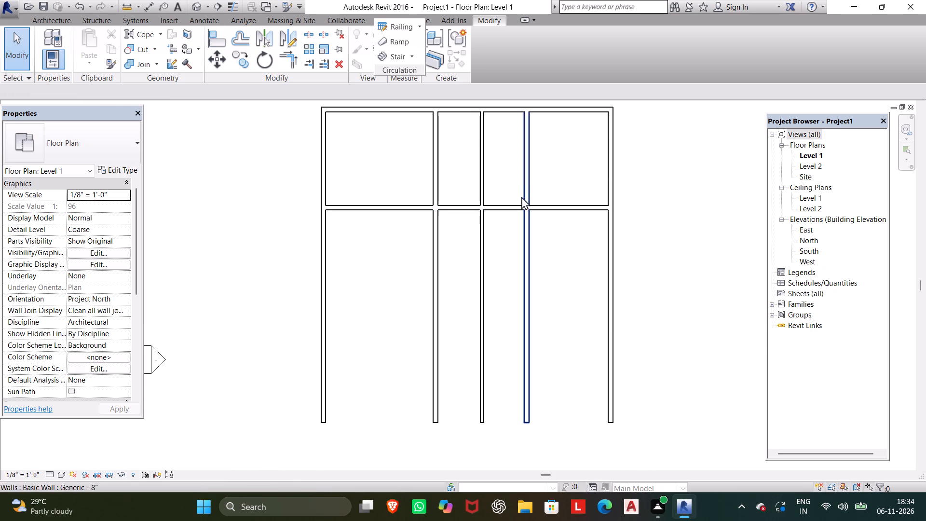
# Check the spacings of the three interior vertical walls.
pyautogui.moveTo(514, 184); pyautogui.dragTo(498, 253, button='middle')
pyautogui.click(518, 238)
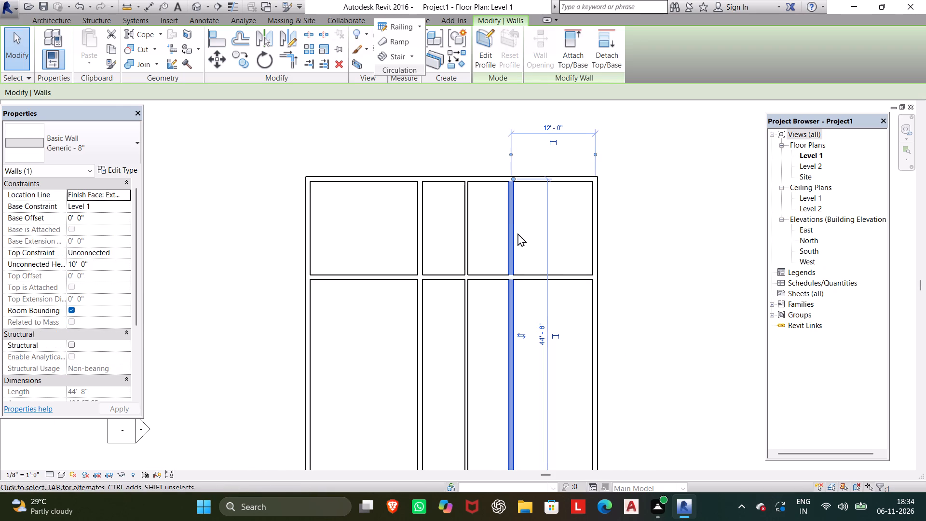
pyautogui.click(467, 231)
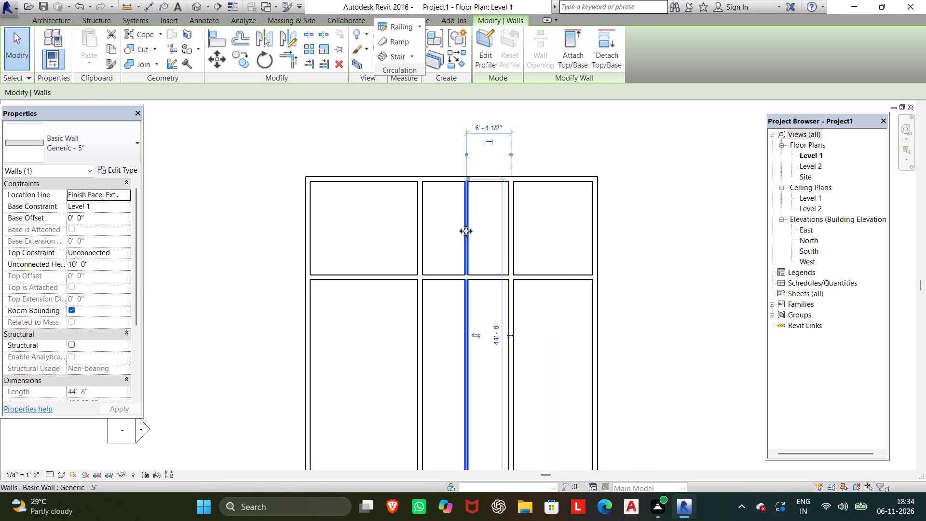
pyautogui.click(416, 232)
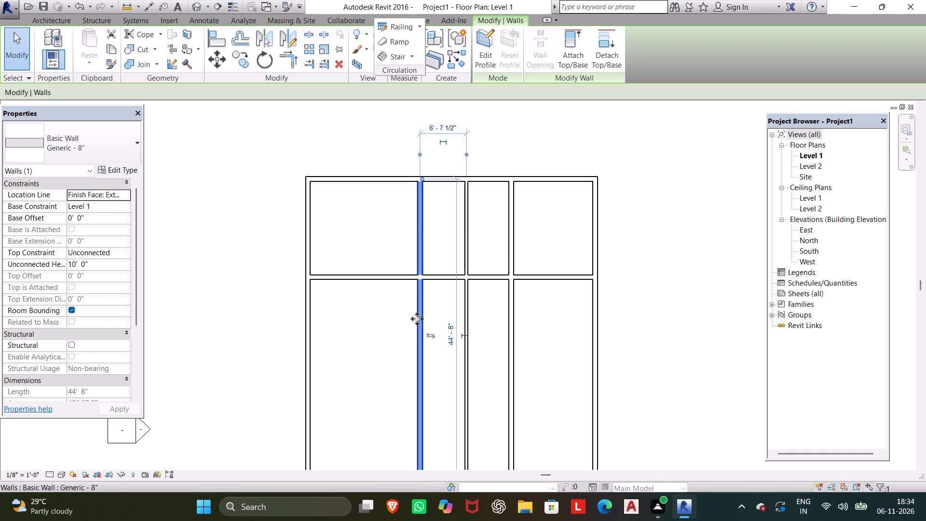
pyautogui.press('Escape')
# Offset a copy of the middle horizontal Generic - 8" wall 15' southward.
pyautogui.scroll(-2, 410, 342)
pyautogui.moveTo(419, 323); pyautogui.dragTo(454, 231, button='middle')
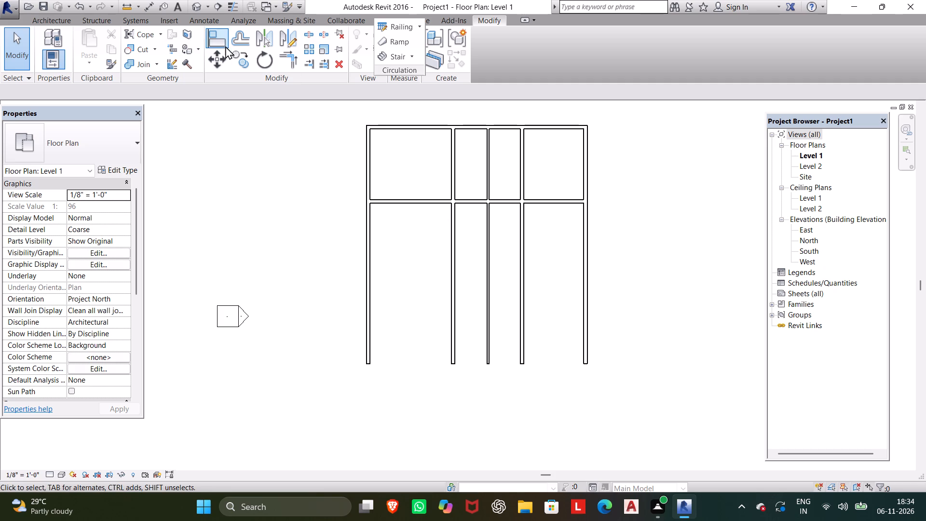
pyautogui.click(241, 42)
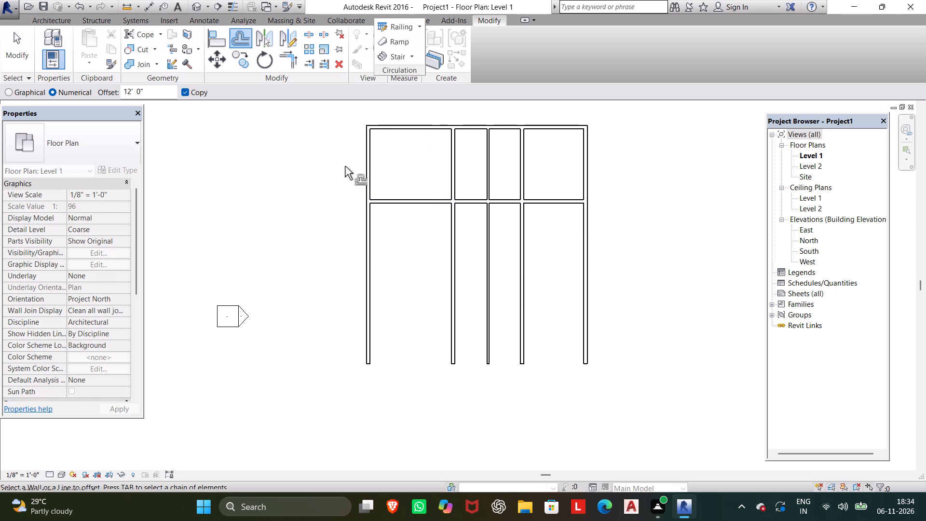
pyautogui.moveTo(153, 92); pyautogui.dragTo(92, 93)
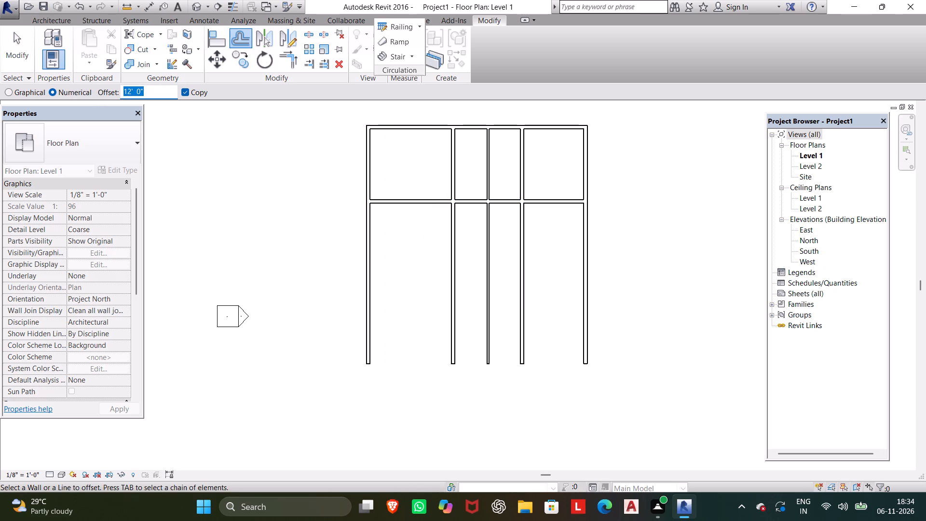
pyautogui.write('15')
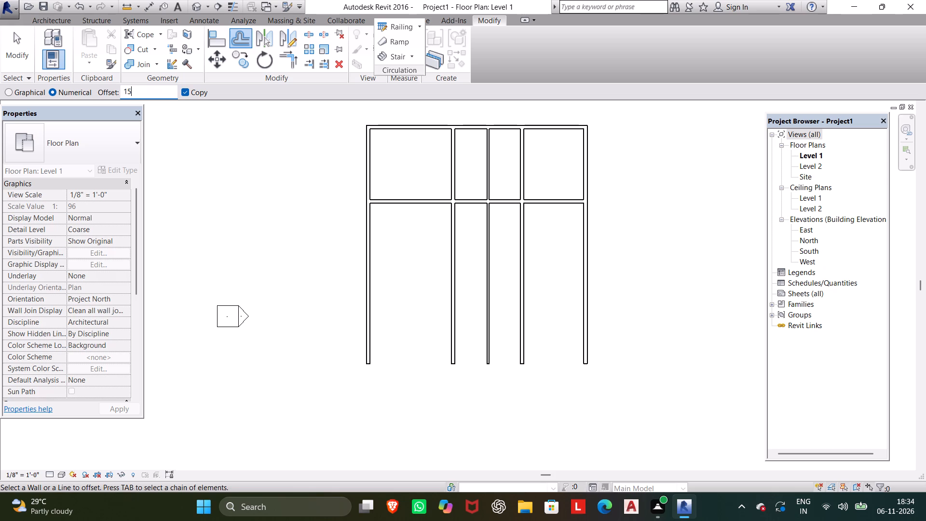
pyautogui.press("'")
pyautogui.press('Return')
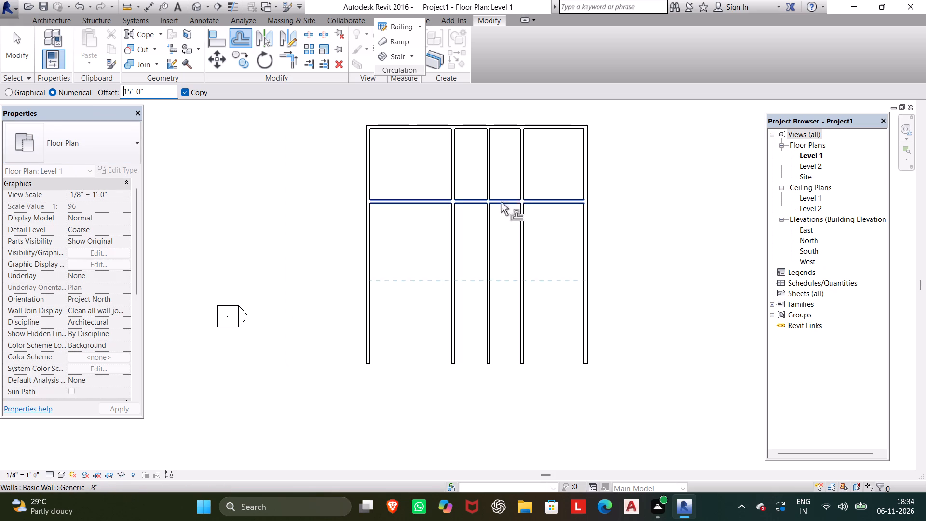
pyautogui.click(551, 203)
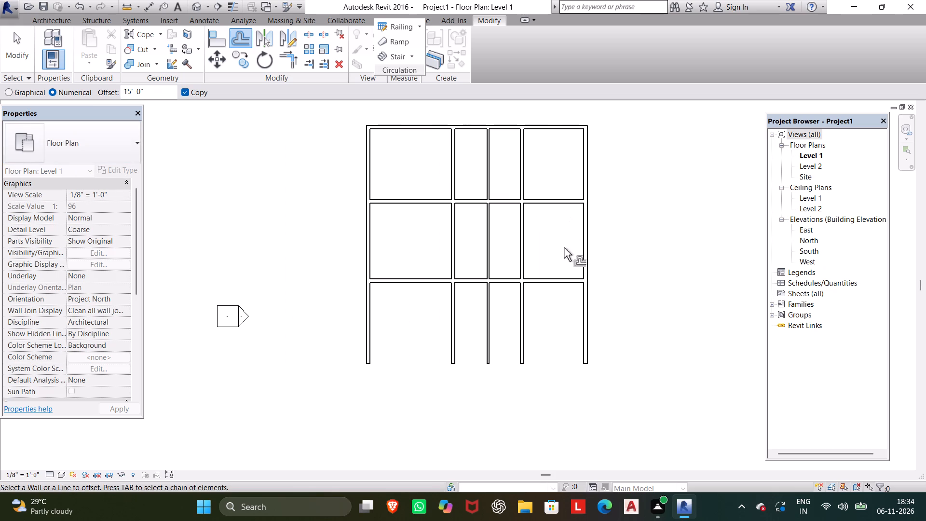
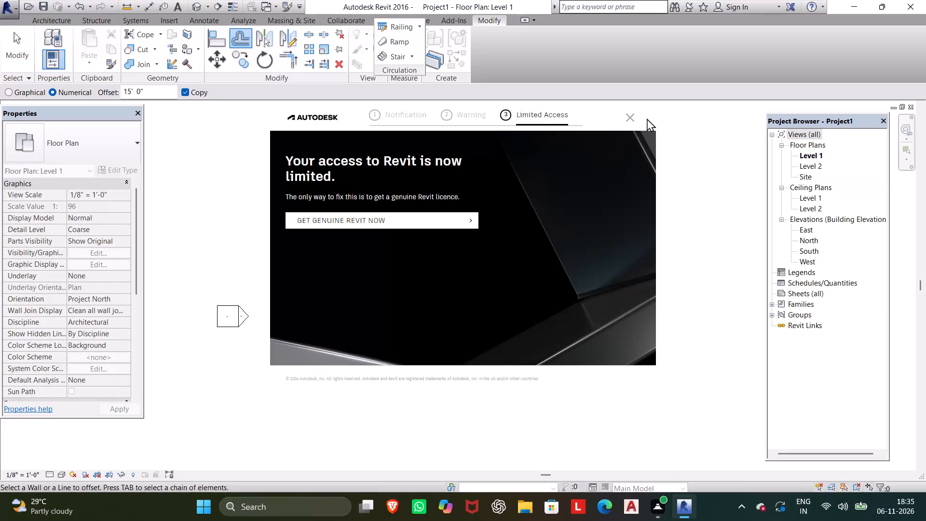
# Offset a copy of the lowest horizontal Generic - 8" wall 15' northward.
pyautogui.click(635, 115)
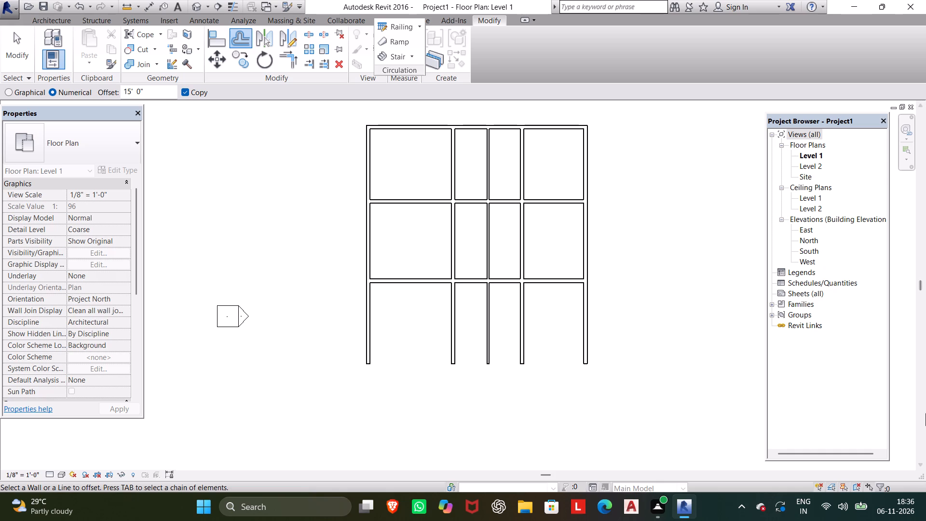
pyautogui.click(408, 277)
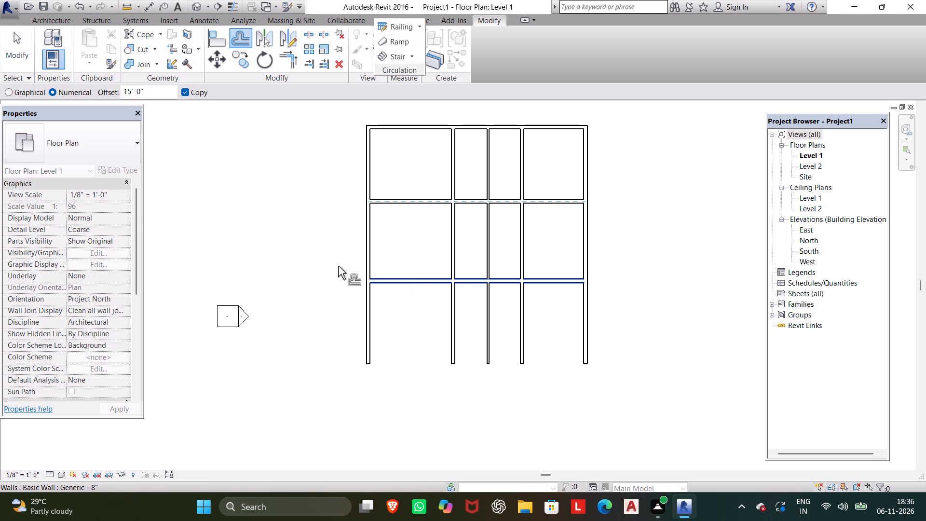
# Set the Offset distance to 12' and leave the Offset command.
pyautogui.click(166, 93)
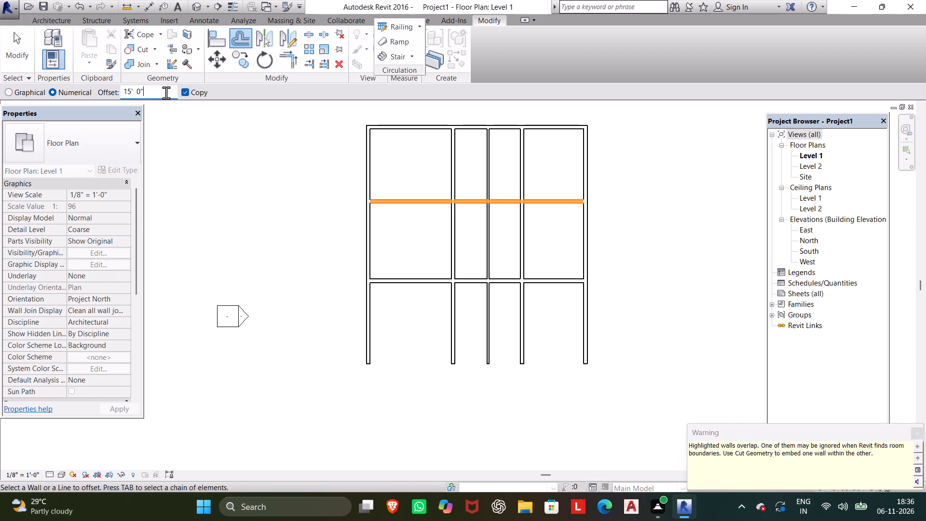
pyautogui.moveTo(166, 93); pyautogui.dragTo(39, 97)
pyautogui.write('12')
pyautogui.press('Escape')
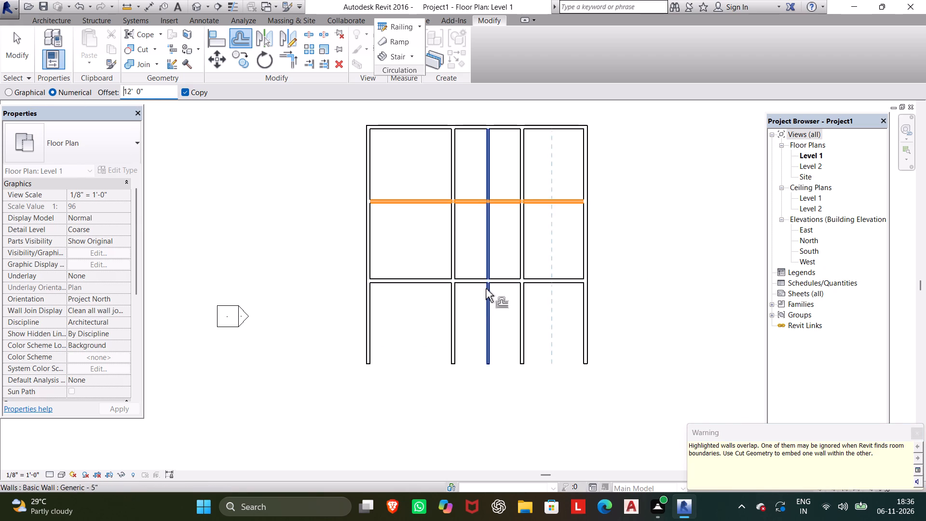
pyautogui.press('Escape')
pyautogui.press('Escape')
pyautogui.press('Escape')
pyautogui.press('Escape')
pyautogui.press('Escape')
pyautogui.press('Escape')
pyautogui.press('Escape')
pyautogui.press('Escape')
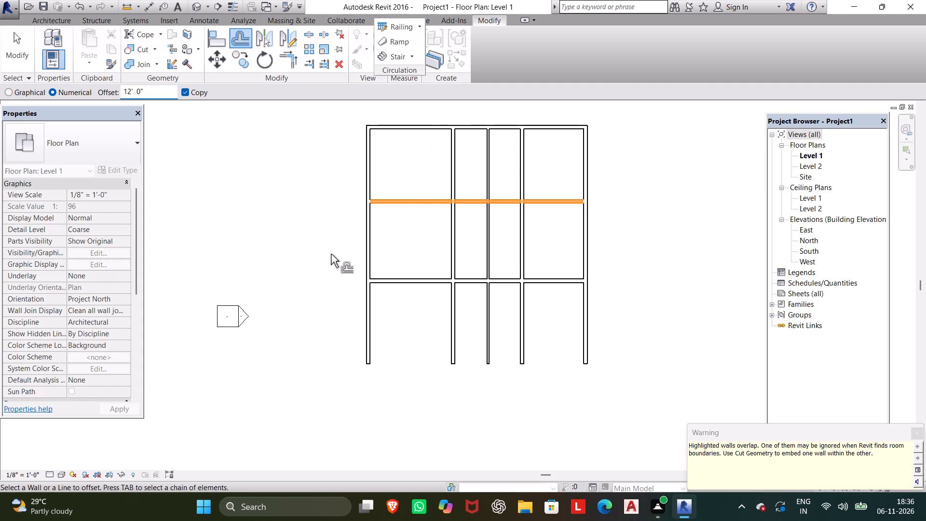
pyautogui.click(338, 225)
pyautogui.press('Escape')
pyautogui.press('Escape')
pyautogui.press('Escape')
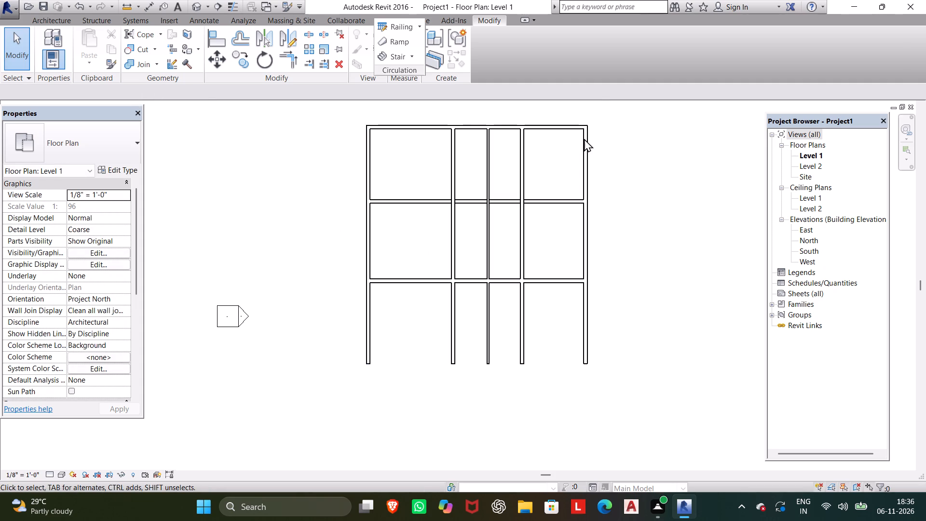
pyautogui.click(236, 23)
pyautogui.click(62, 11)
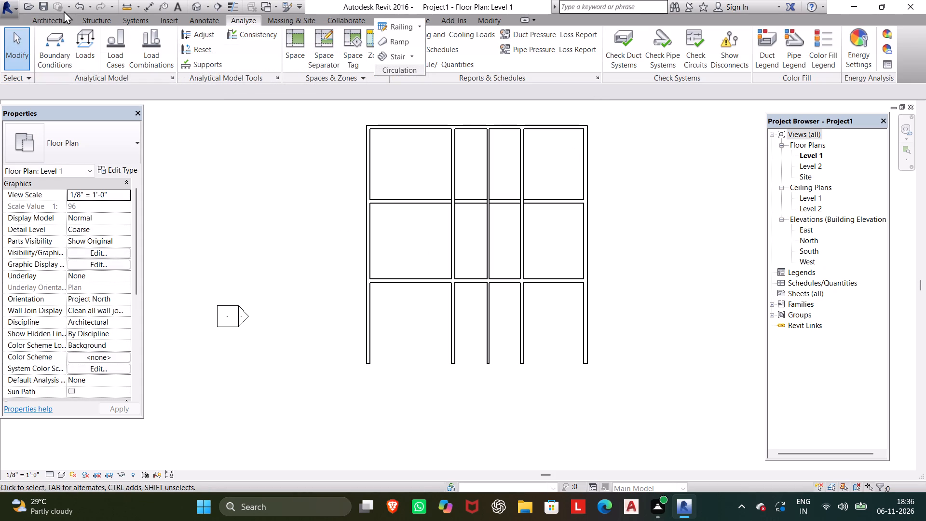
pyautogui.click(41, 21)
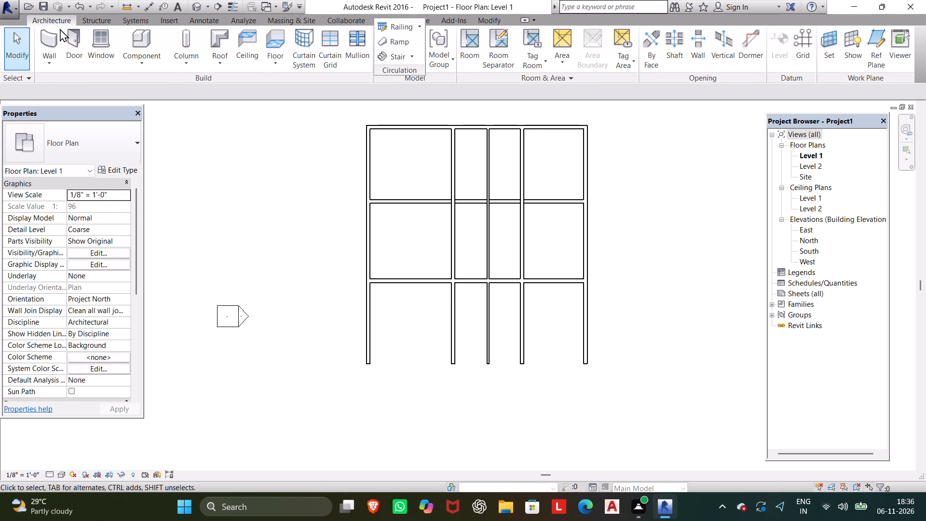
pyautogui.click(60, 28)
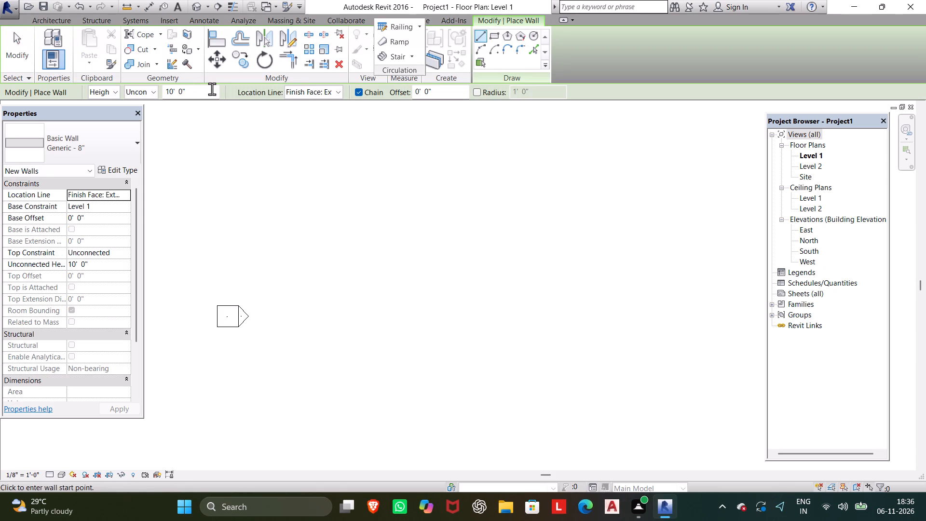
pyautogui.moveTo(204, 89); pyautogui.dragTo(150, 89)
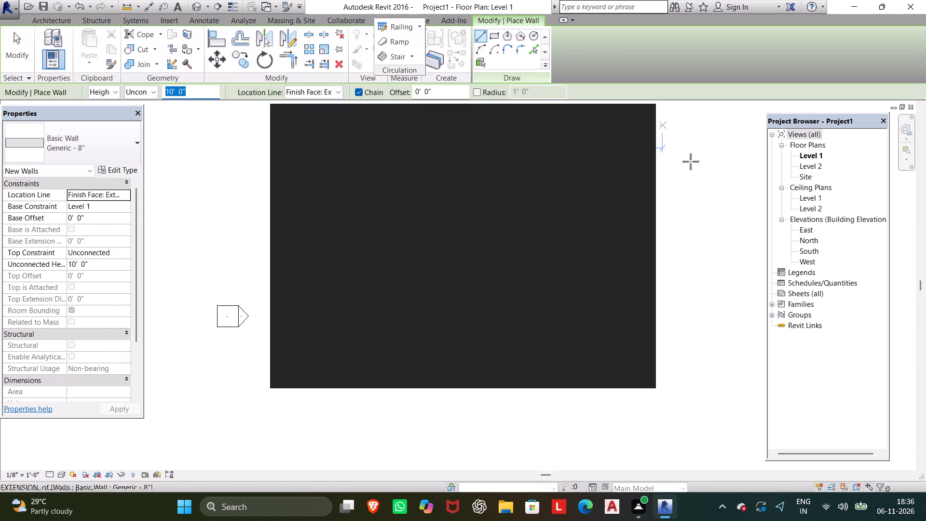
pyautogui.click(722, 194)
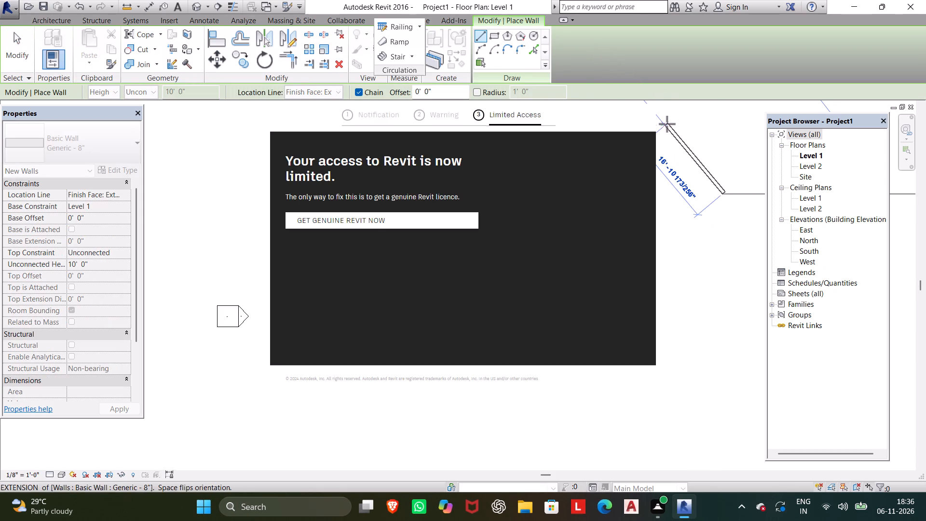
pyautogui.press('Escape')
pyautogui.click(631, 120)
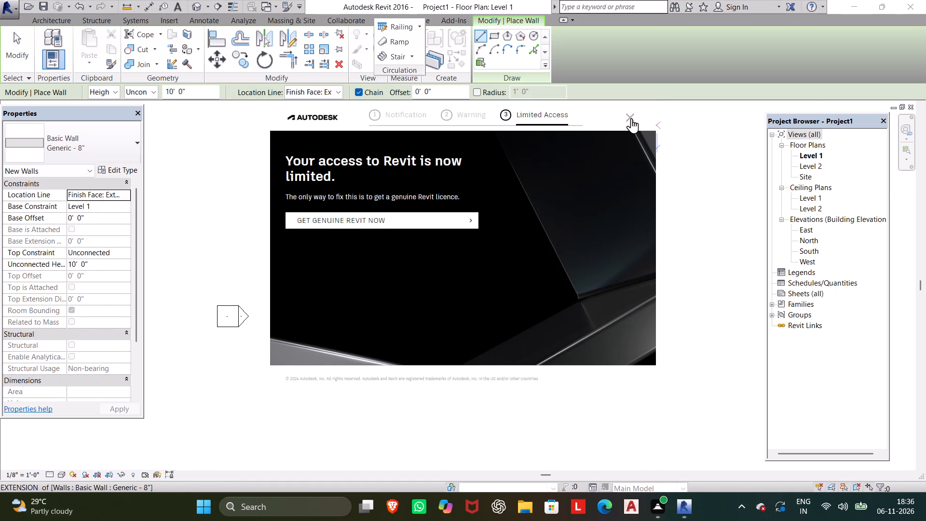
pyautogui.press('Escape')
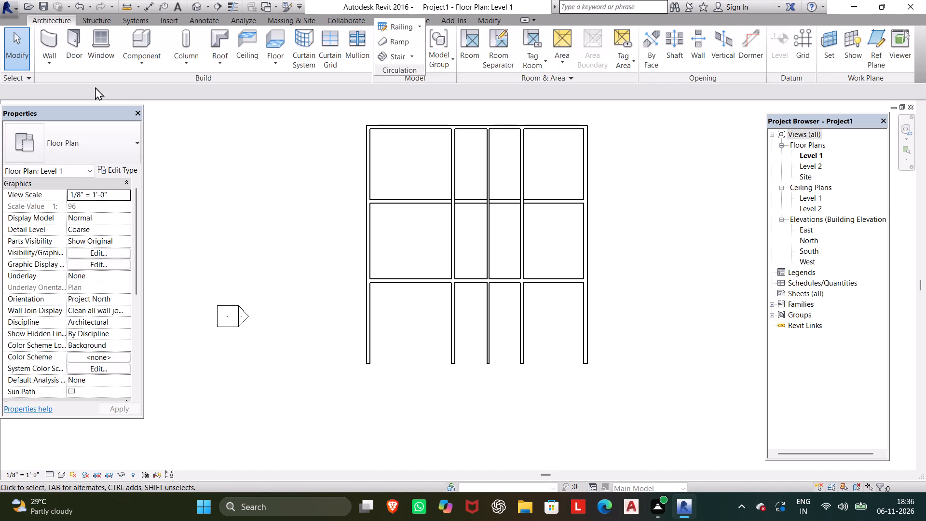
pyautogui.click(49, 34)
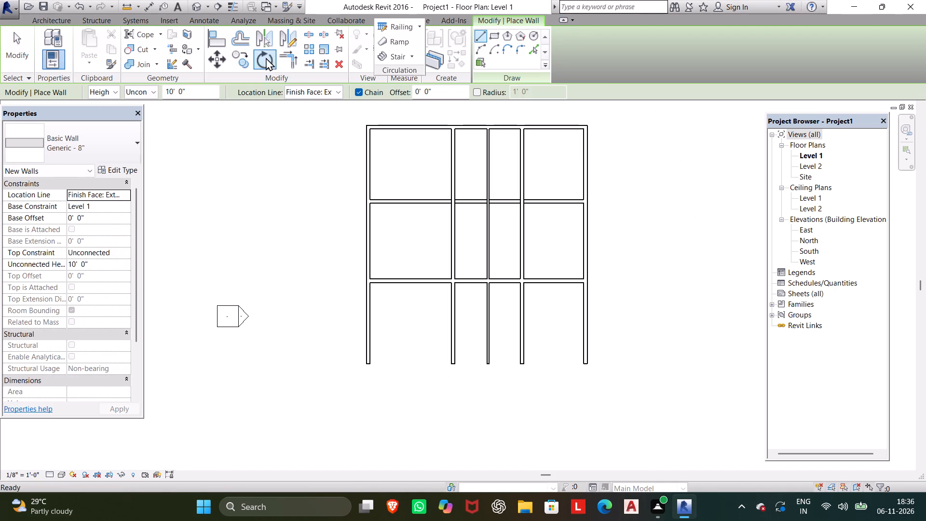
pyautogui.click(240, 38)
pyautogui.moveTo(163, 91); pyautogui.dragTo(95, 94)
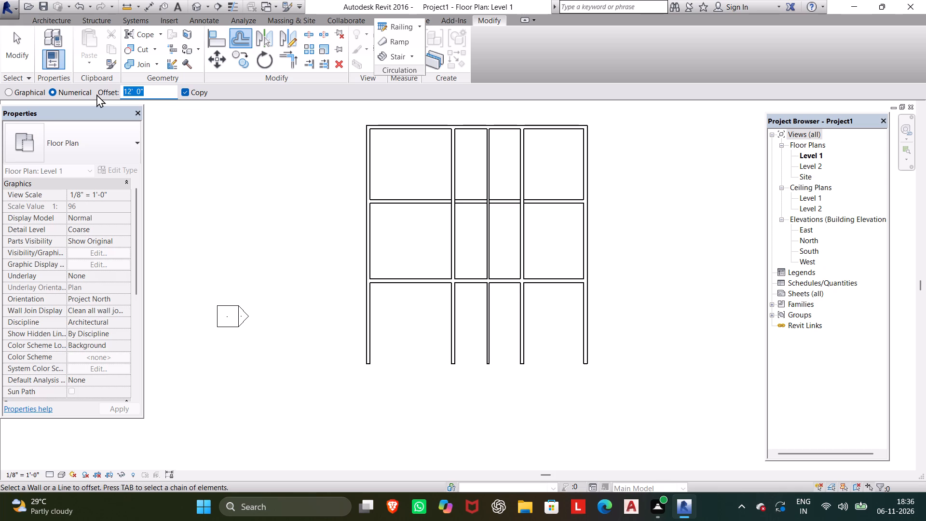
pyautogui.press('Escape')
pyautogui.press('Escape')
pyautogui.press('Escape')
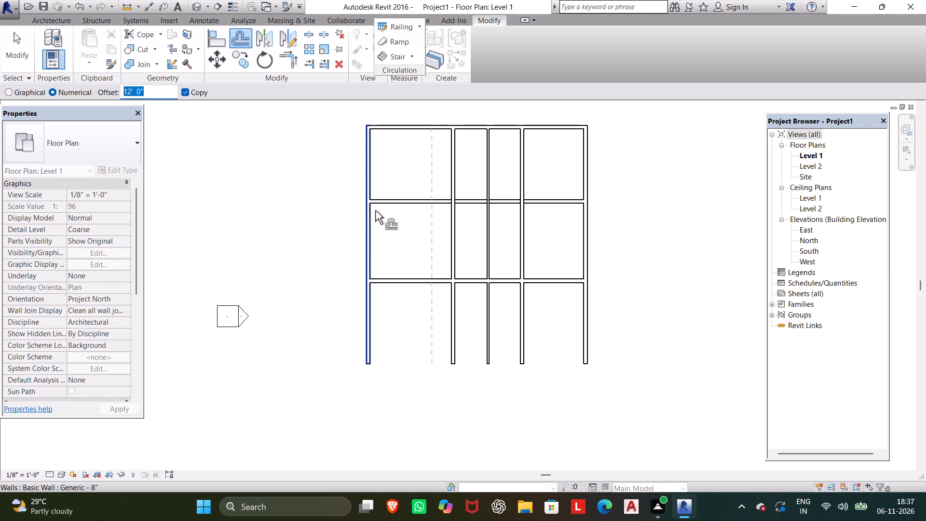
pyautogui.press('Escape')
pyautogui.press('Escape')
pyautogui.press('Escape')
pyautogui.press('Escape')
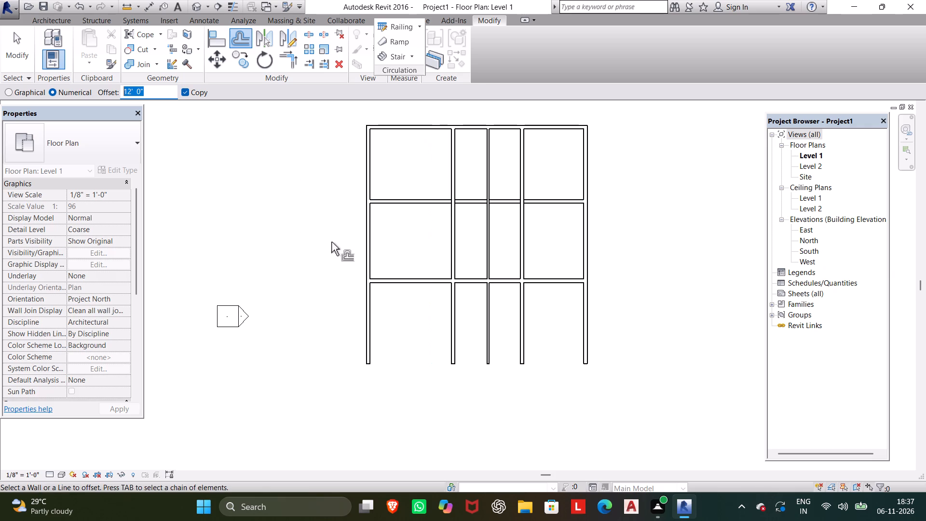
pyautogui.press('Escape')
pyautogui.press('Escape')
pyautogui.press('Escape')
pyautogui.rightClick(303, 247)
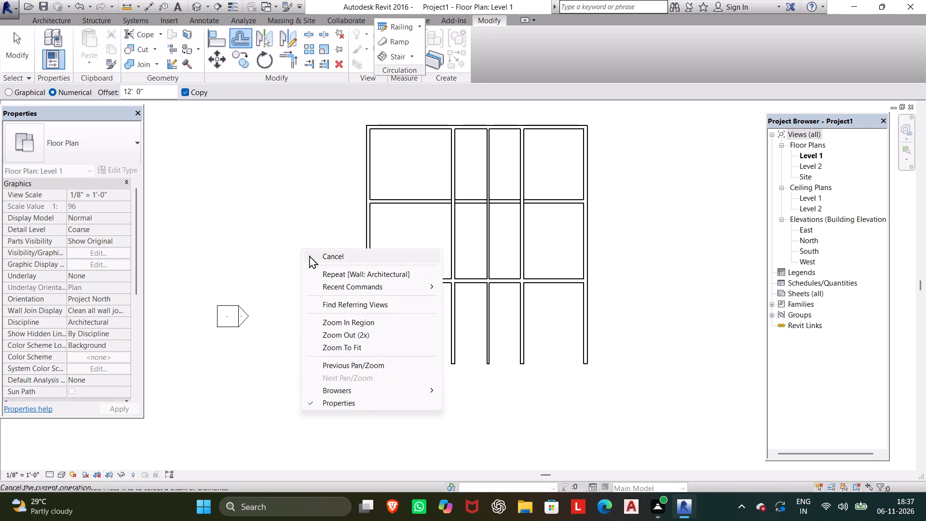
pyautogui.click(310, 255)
# Check the length and spacings of the westernmost vertical wall and the upper interior horizontal wall.
pyautogui.click(372, 239)
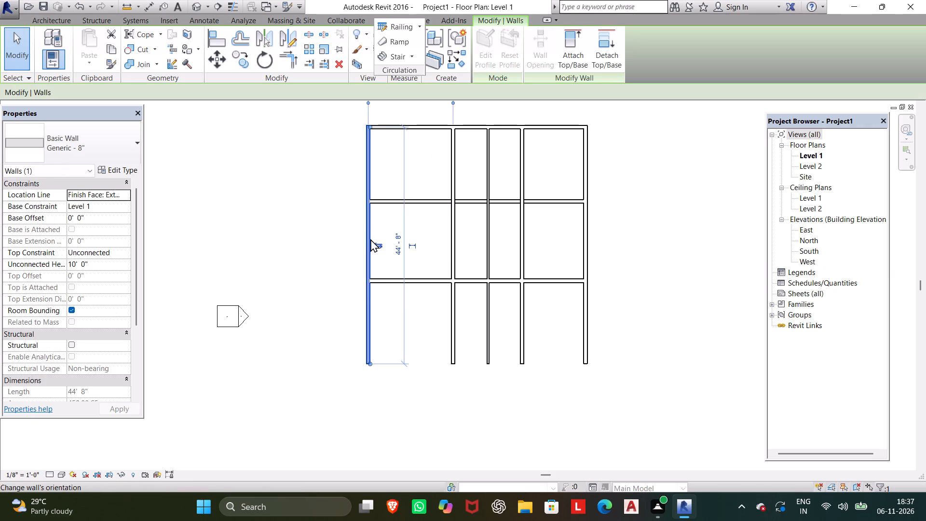
pyautogui.moveTo(364, 243); pyautogui.dragTo(344, 317, button='middle')
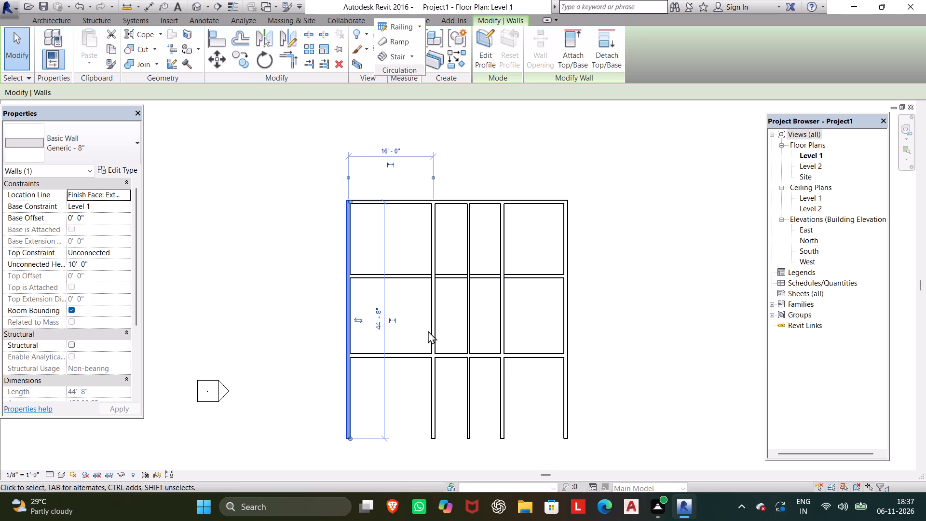
pyautogui.click(418, 280)
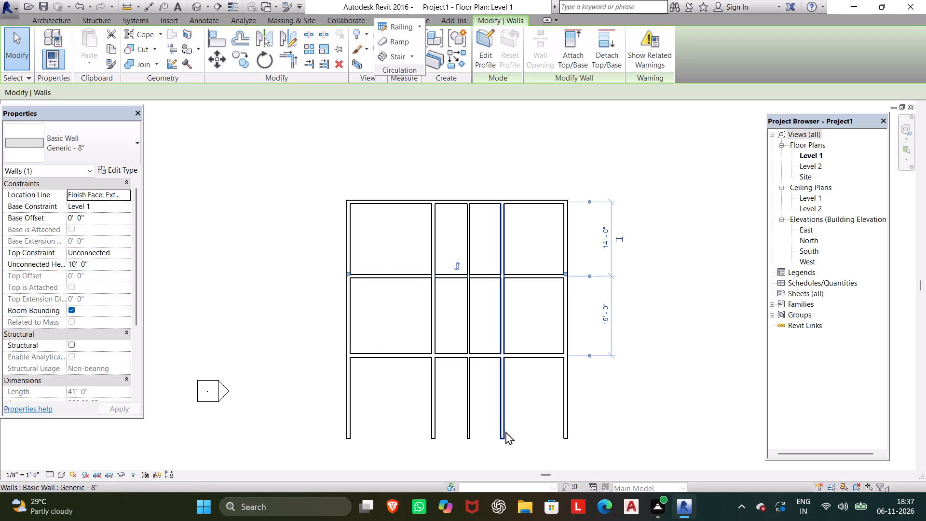
pyautogui.click(348, 419)
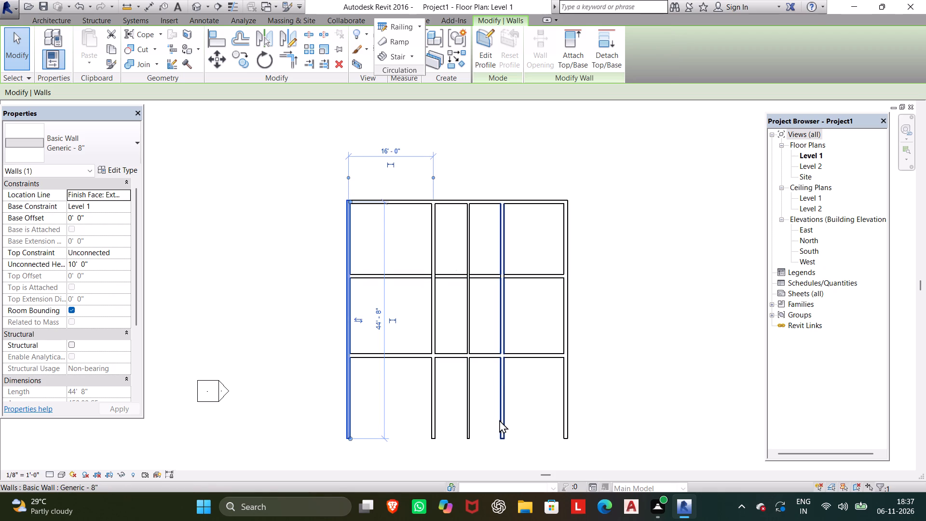
pyautogui.scroll(5, 369, 327)
pyautogui.scroll(-4, 387, 328)
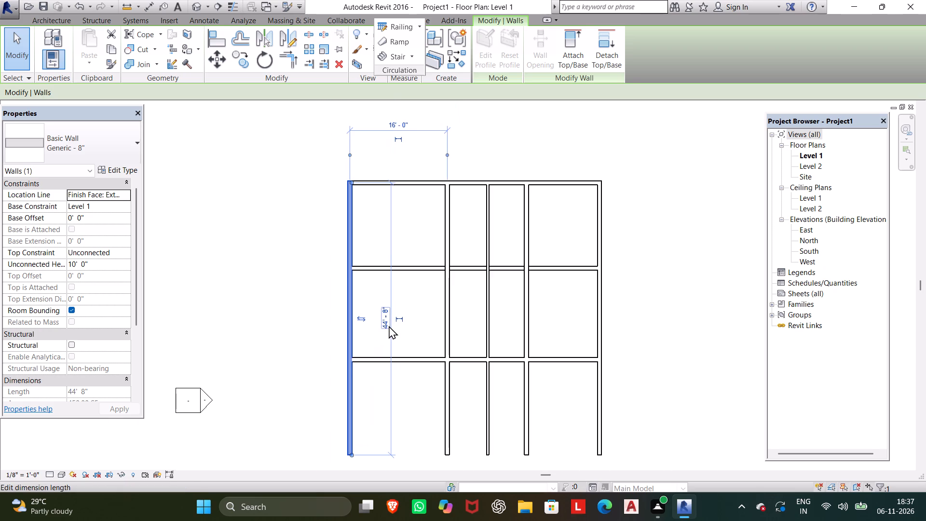
pyautogui.scroll(-1, 389, 326)
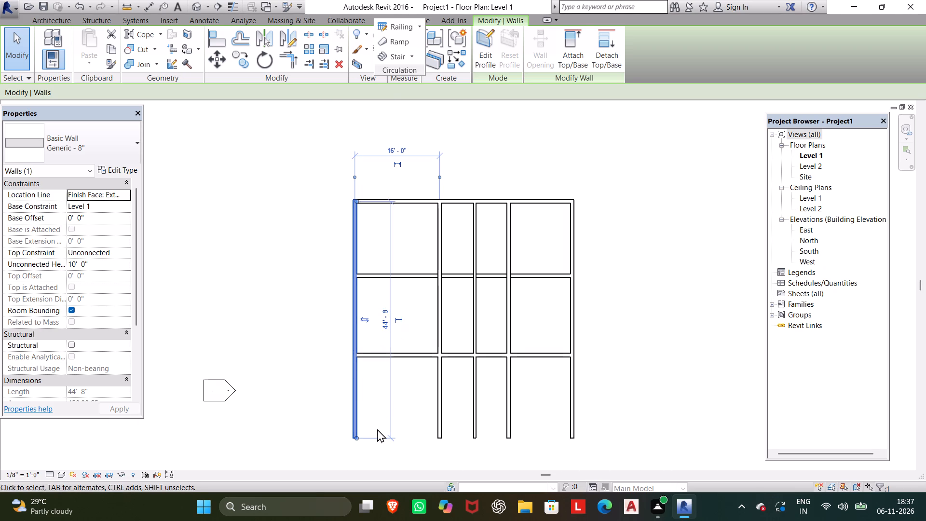
pyautogui.click(419, 351)
pyautogui.press('Escape')
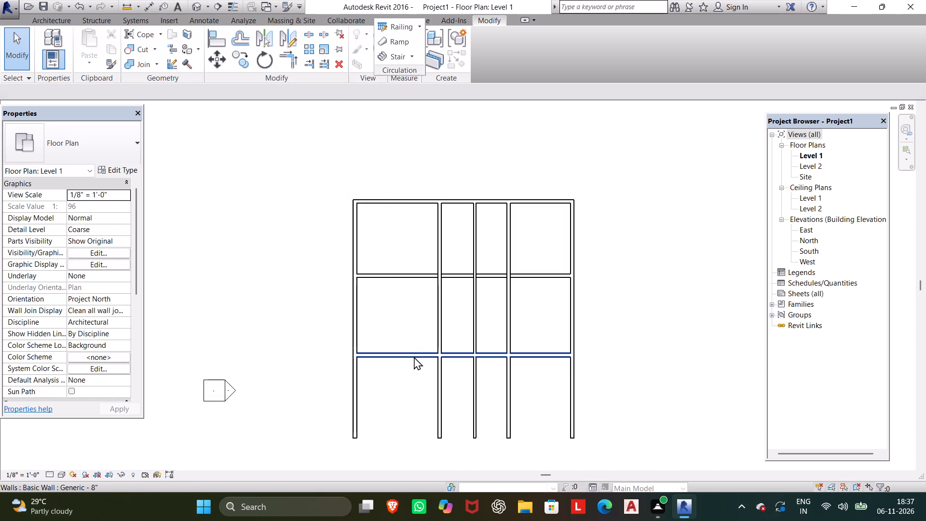
# Examine the type properties and layer structure of the westernmost vertical wall without changing them.
pyautogui.click(353, 312)
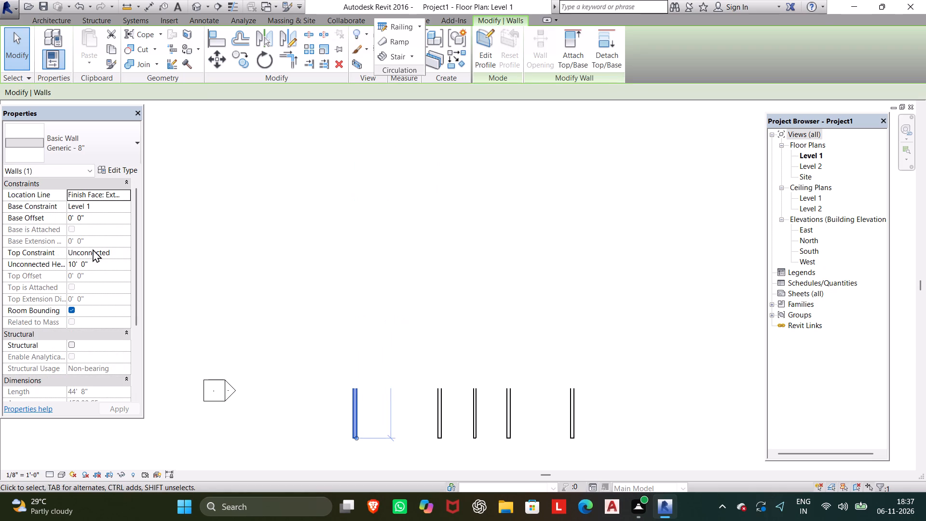
pyautogui.click(105, 166)
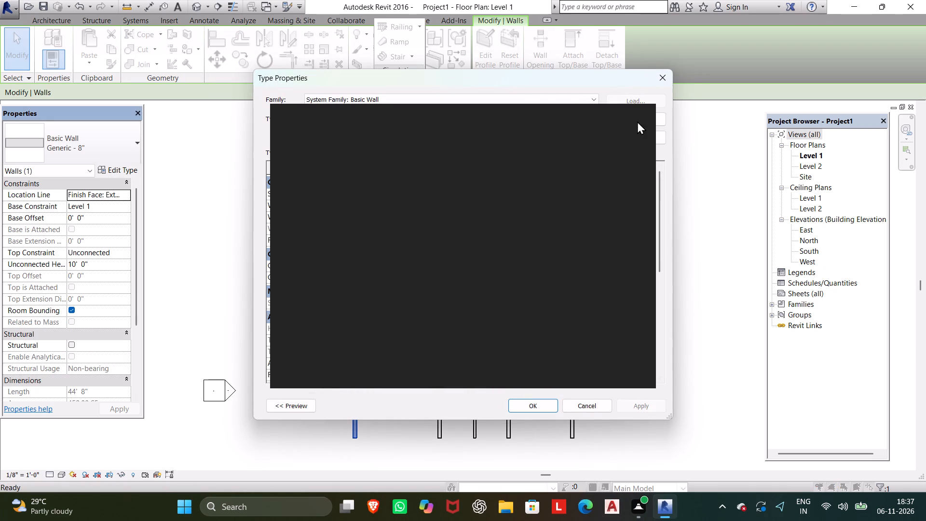
pyautogui.click(626, 115)
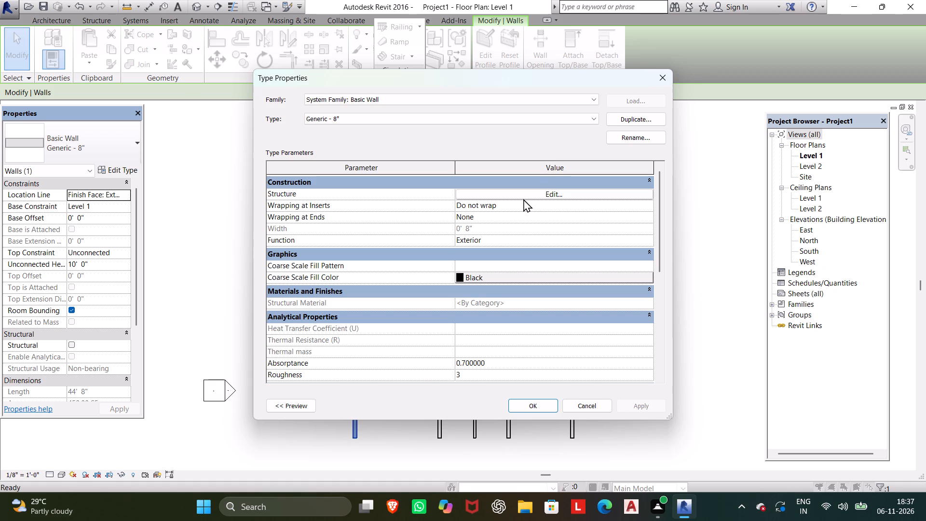
pyautogui.scroll(-1, 498, 236)
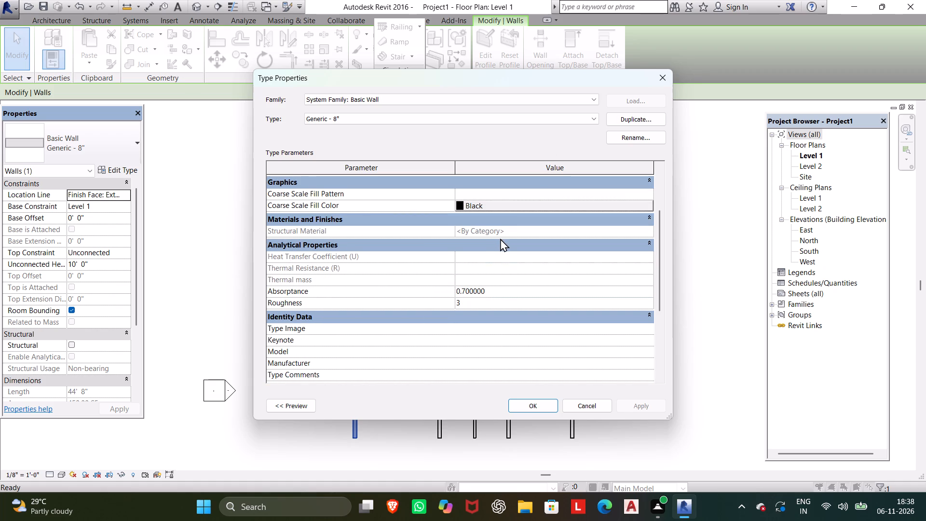
pyautogui.scroll(-5, 504, 242)
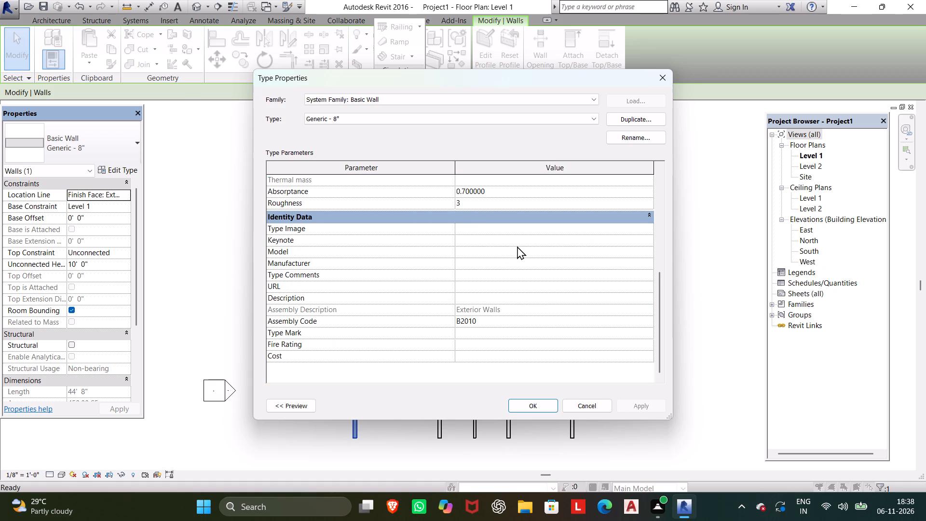
pyautogui.scroll(4, 517, 246)
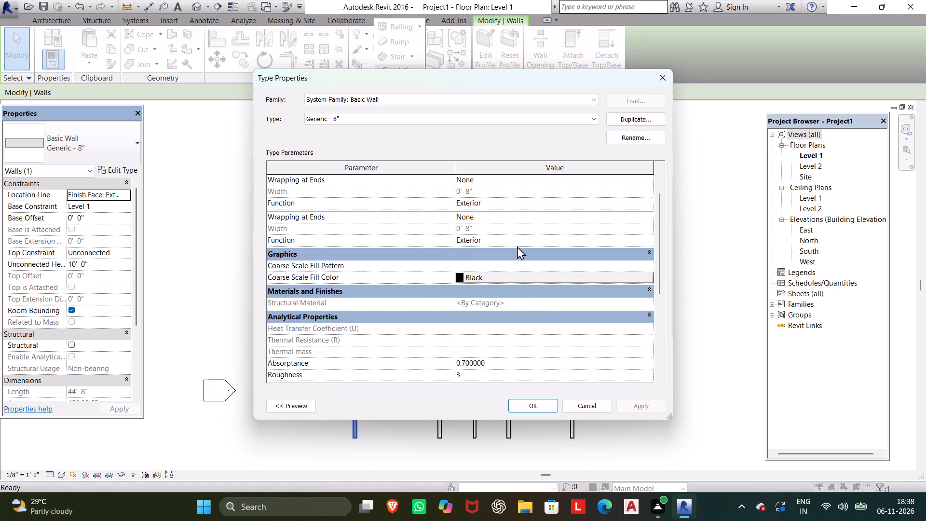
pyautogui.click(552, 192)
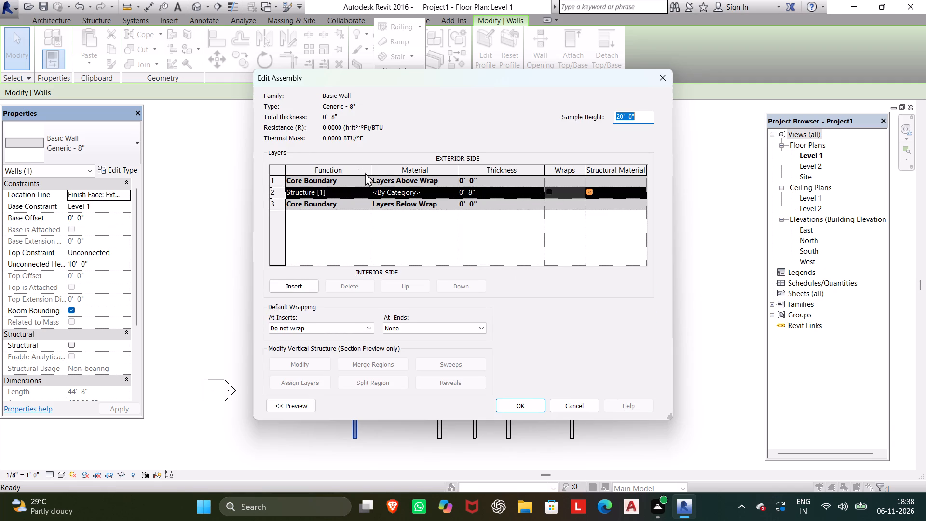
pyautogui.click(662, 76)
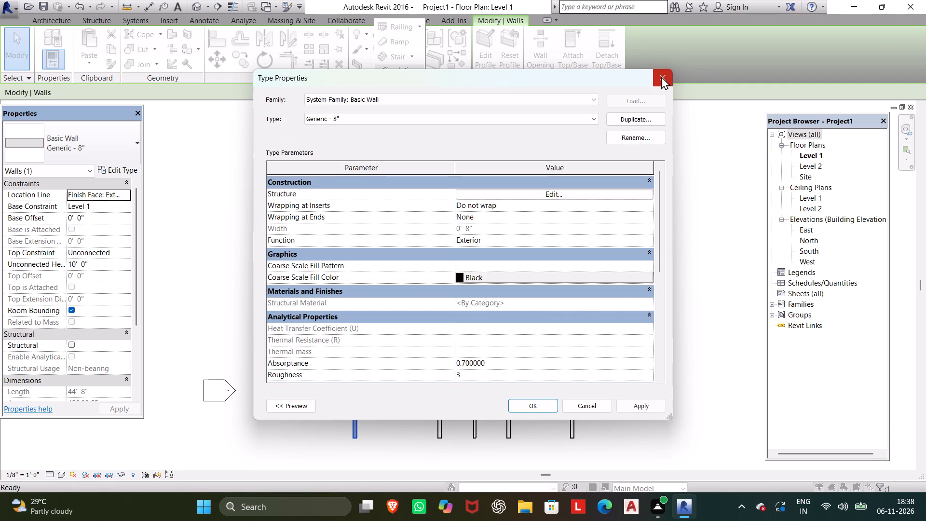
pyautogui.click(654, 84)
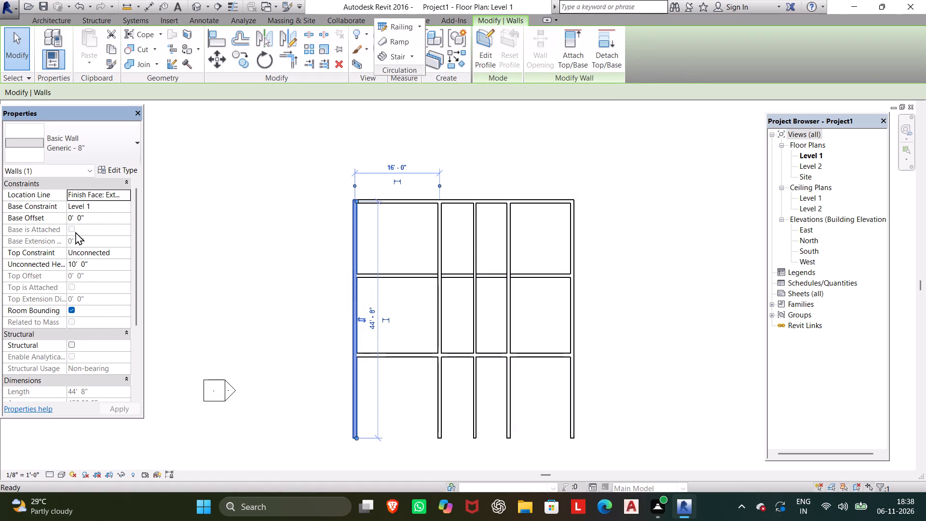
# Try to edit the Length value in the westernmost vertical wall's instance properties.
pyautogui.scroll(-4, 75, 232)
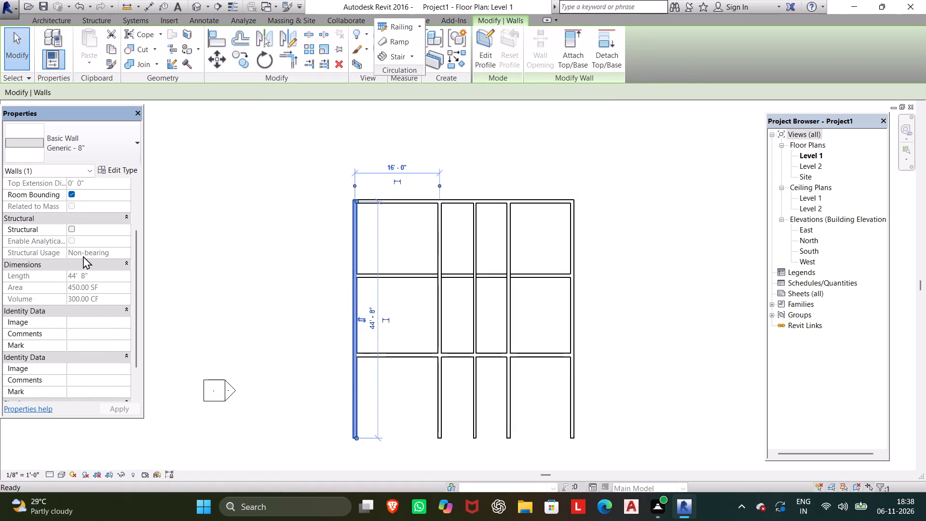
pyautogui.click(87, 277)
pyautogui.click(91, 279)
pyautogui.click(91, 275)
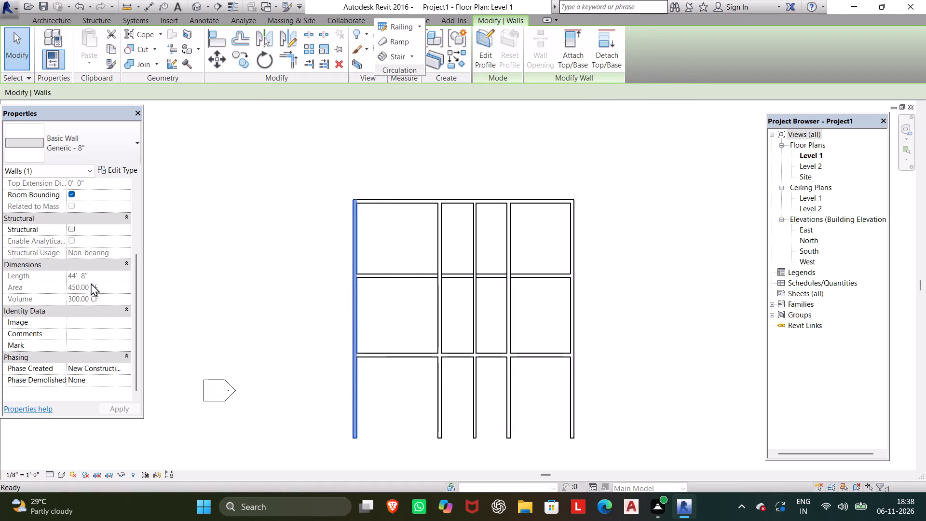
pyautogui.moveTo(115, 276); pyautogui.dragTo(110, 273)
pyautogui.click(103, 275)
# Re-examine the westernmost vertical wall's type parameters and assembly layers, and leave the wall deselected.
pyautogui.click(123, 171)
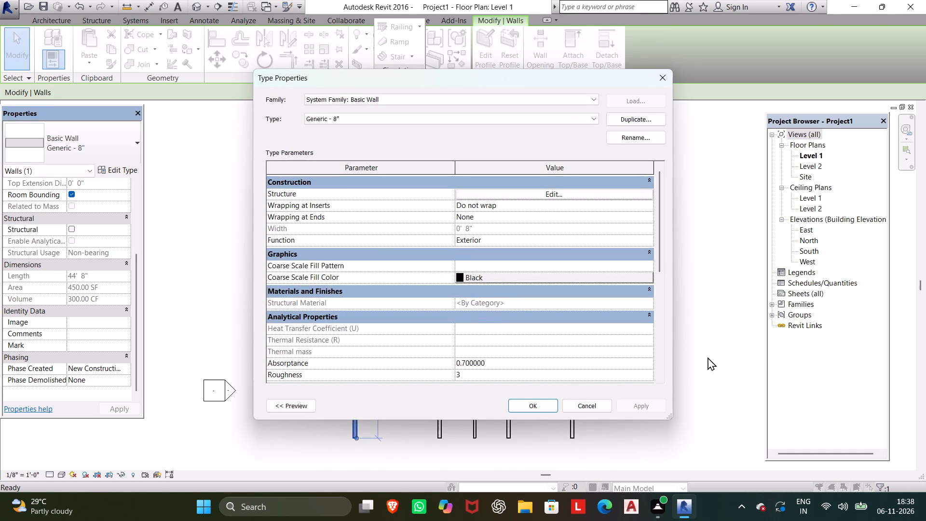
pyautogui.scroll(-6, 484, 308)
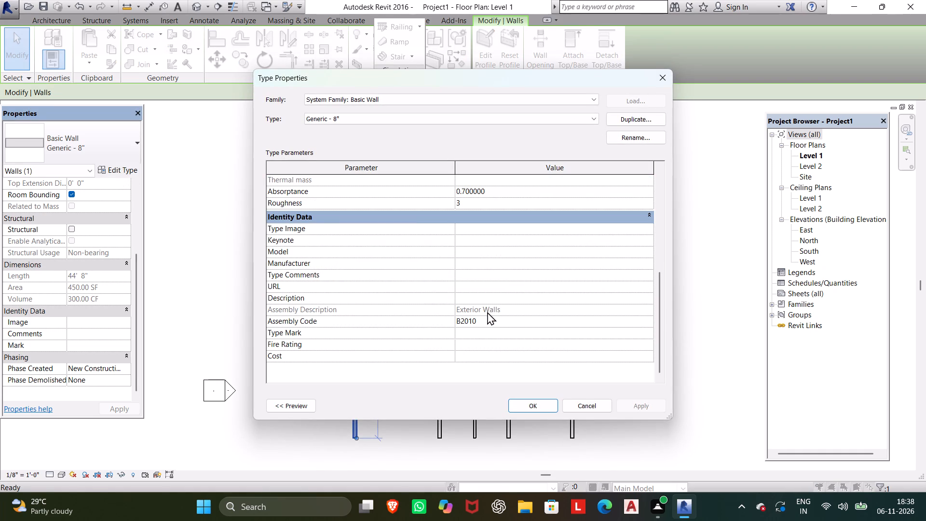
pyautogui.scroll(6, 489, 312)
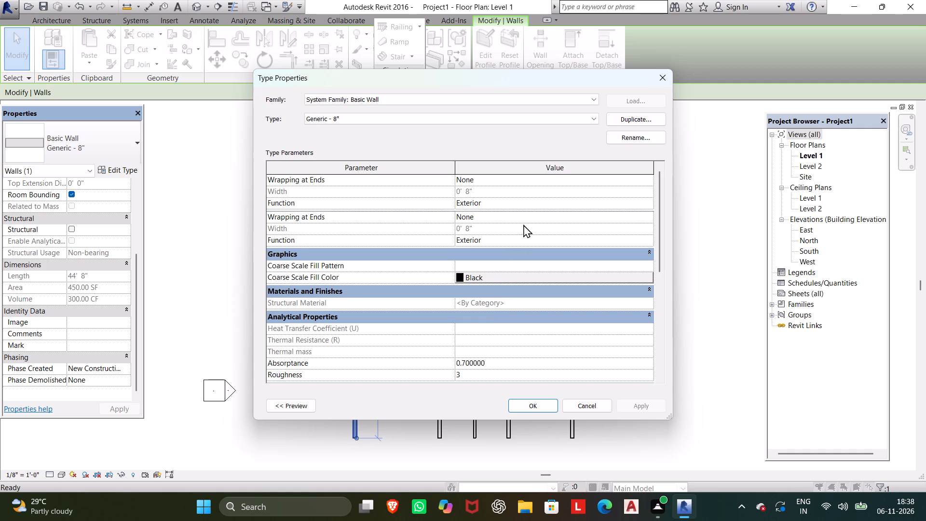
pyautogui.click(563, 189)
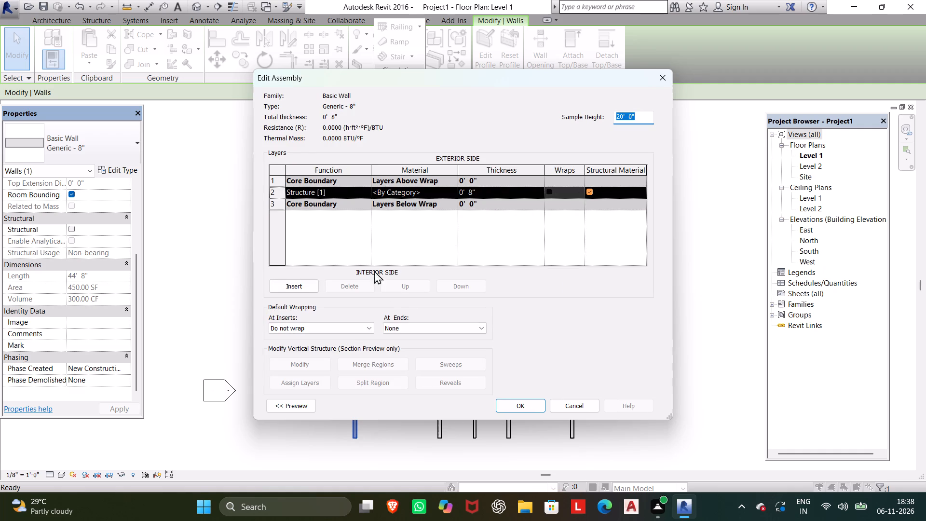
pyautogui.click(666, 77)
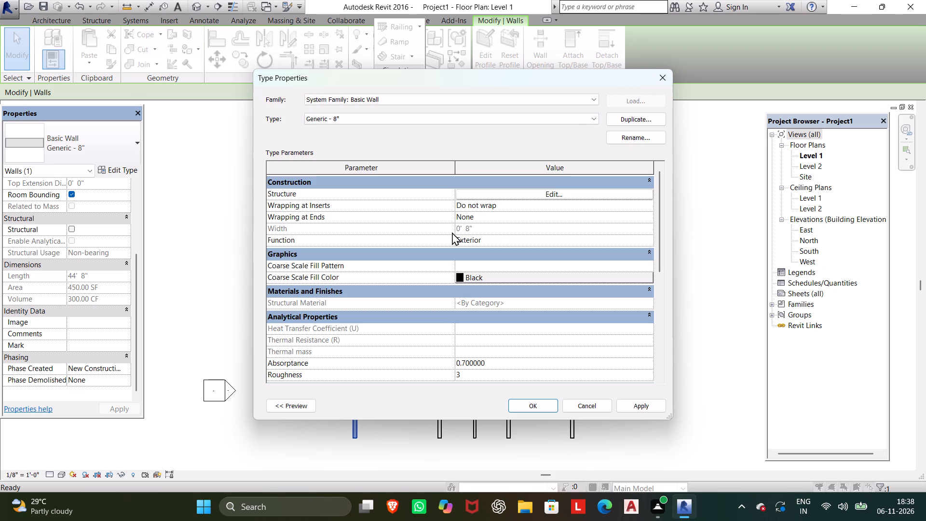
pyautogui.scroll(-6, 452, 232)
pyautogui.scroll(9, 462, 222)
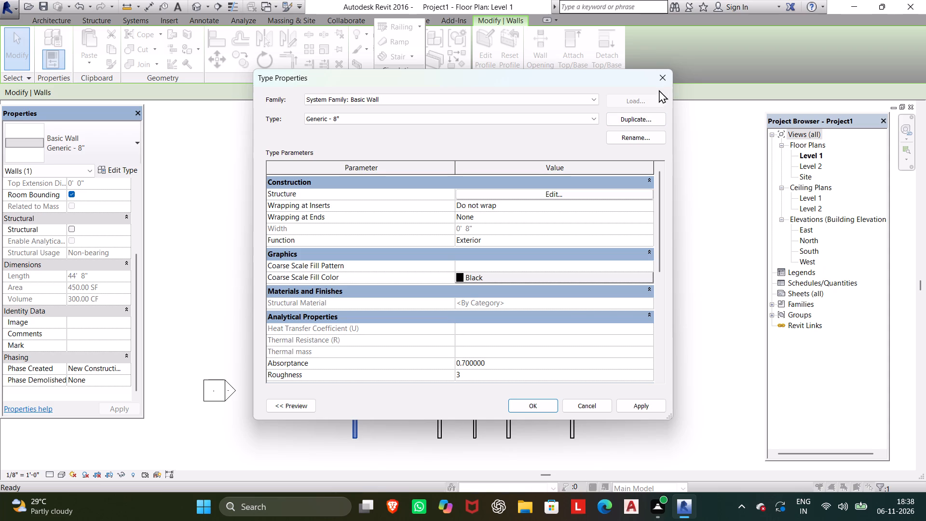
pyautogui.click(659, 79)
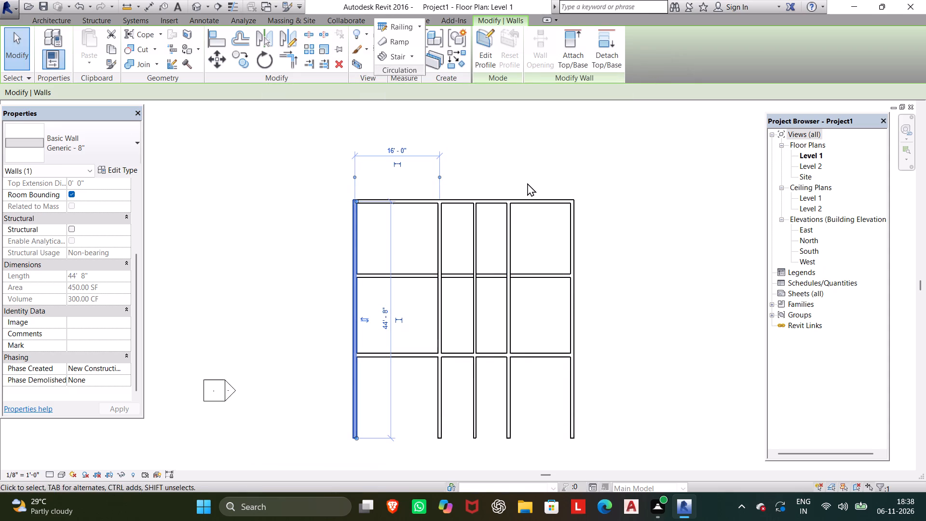
pyautogui.click(527, 183)
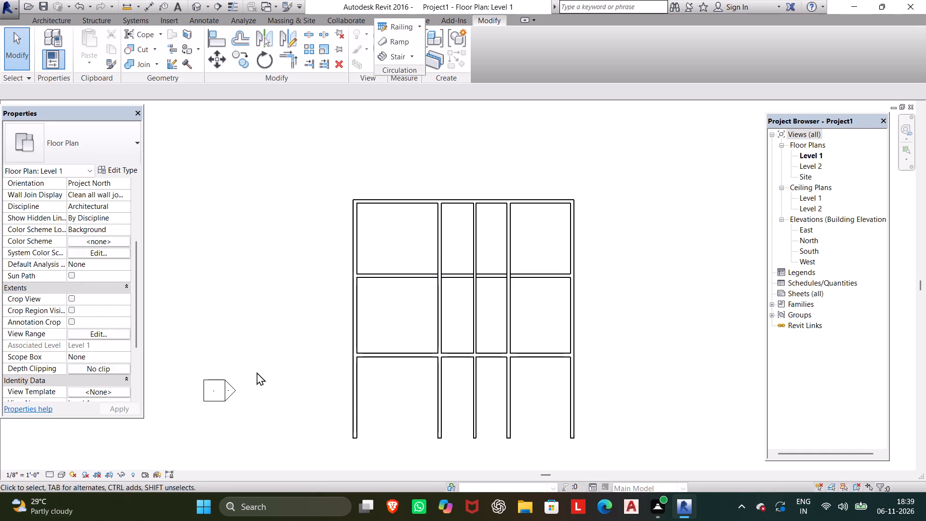
# Open for editing the distance from the lower interior horizontal wall to the south ends of the vertical walls.
pyautogui.click(392, 358)
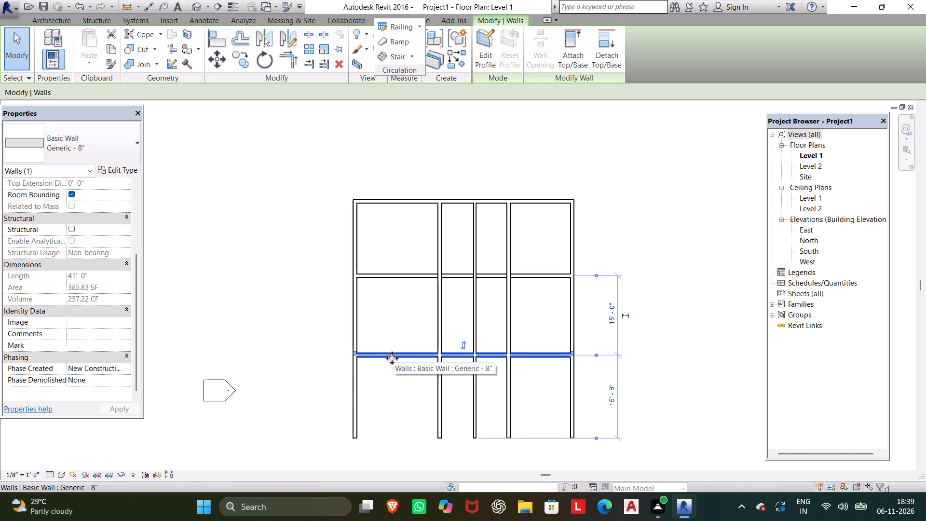
pyautogui.click(608, 401)
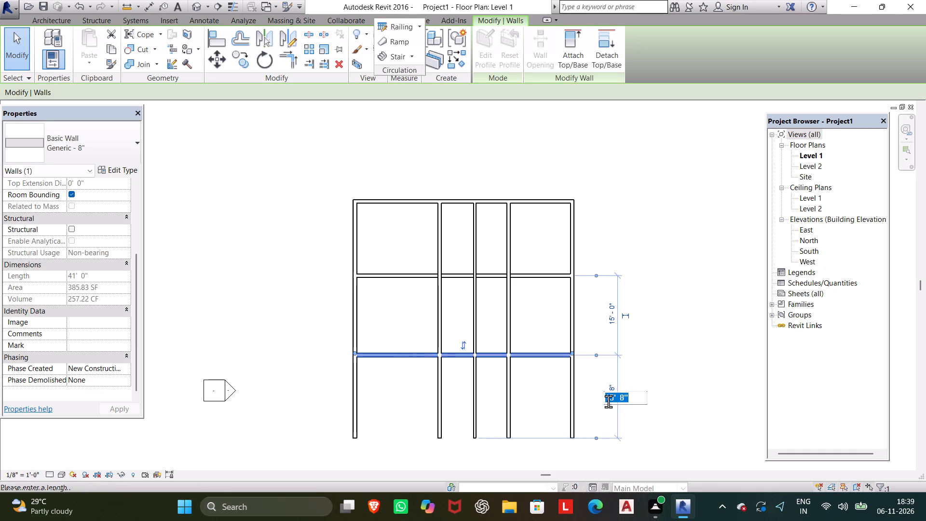
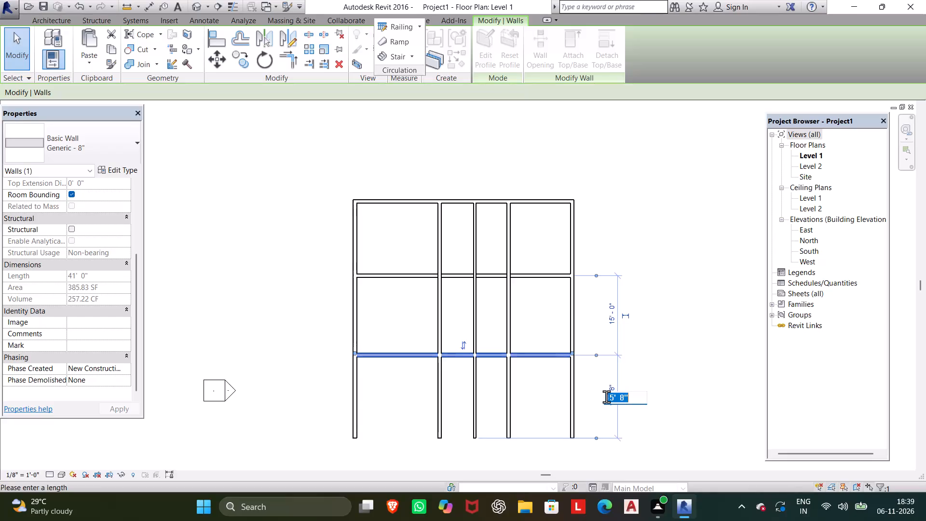
# Set the distance from the lower interior horizontal wall to the south ends of the vertical walls to 12'.
pyautogui.write("12'")
pyautogui.press('Return')
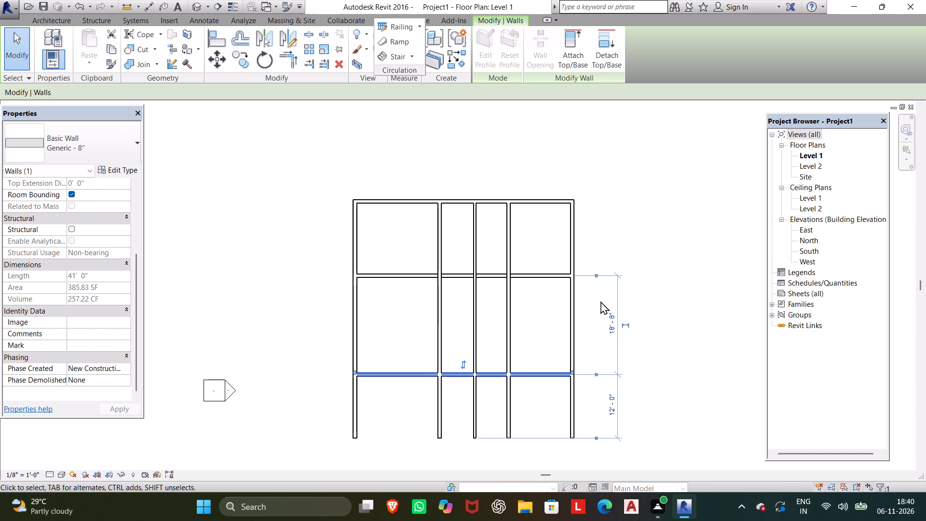
# Offset a copy of the upper interior horizontal wall 4' to the south.
pyautogui.click(571, 236)
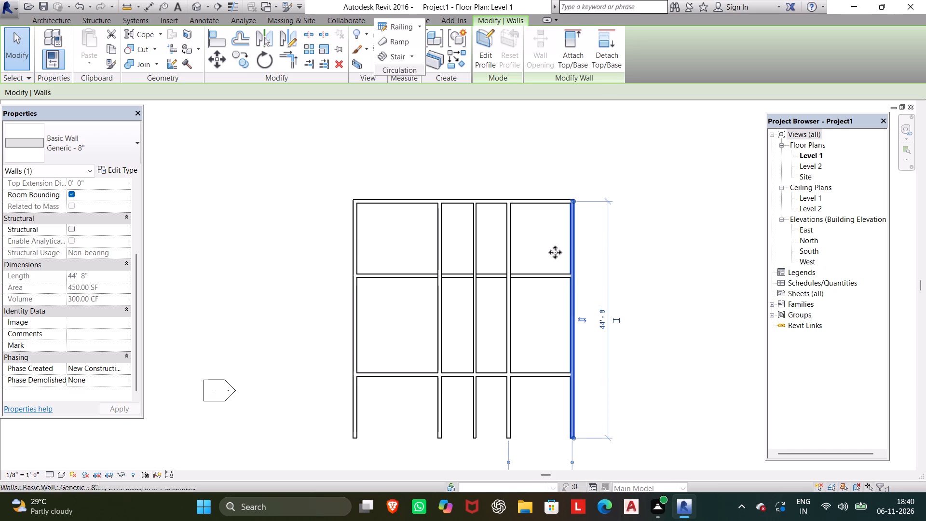
pyautogui.click(350, 246)
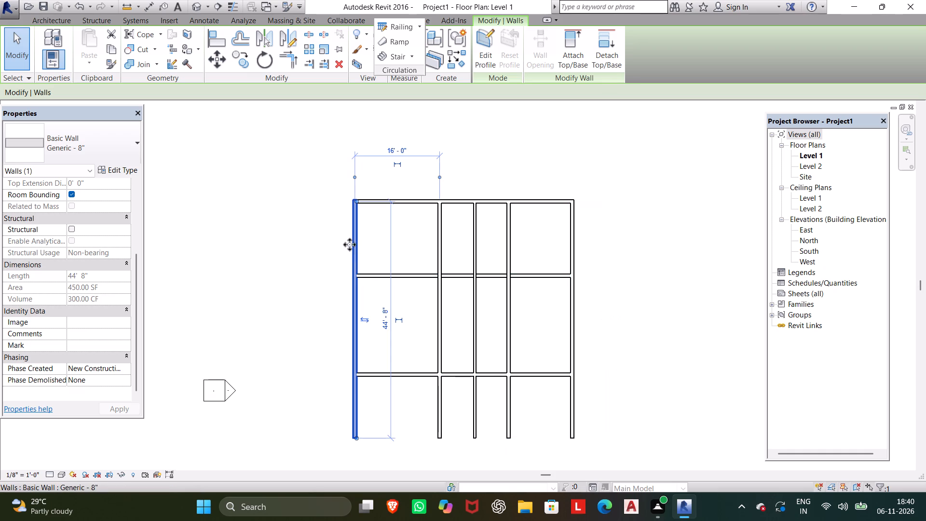
pyautogui.click(404, 275)
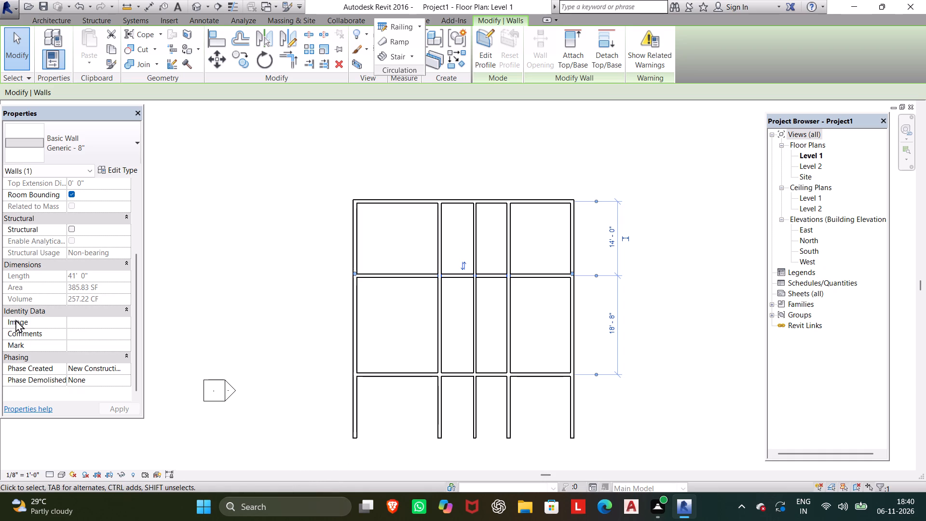
pyautogui.click(235, 30)
pyautogui.moveTo(150, 89); pyautogui.dragTo(63, 101)
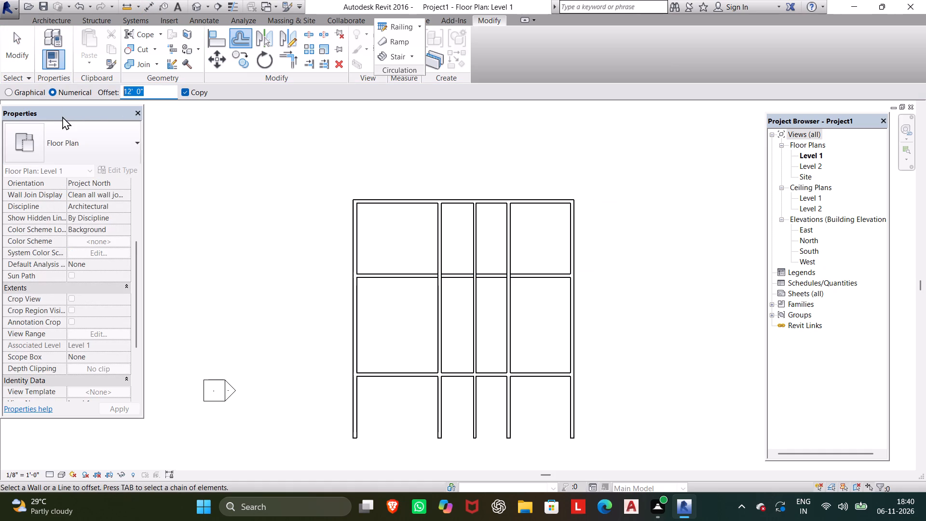
pyautogui.press('4')
pyautogui.press("'")
pyautogui.press('Return')
pyautogui.click(376, 278)
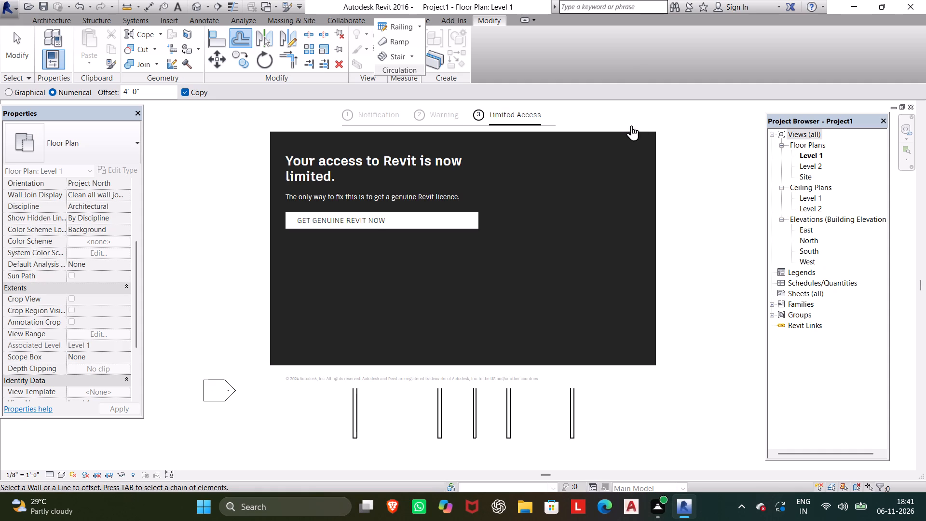
pyautogui.click(630, 112)
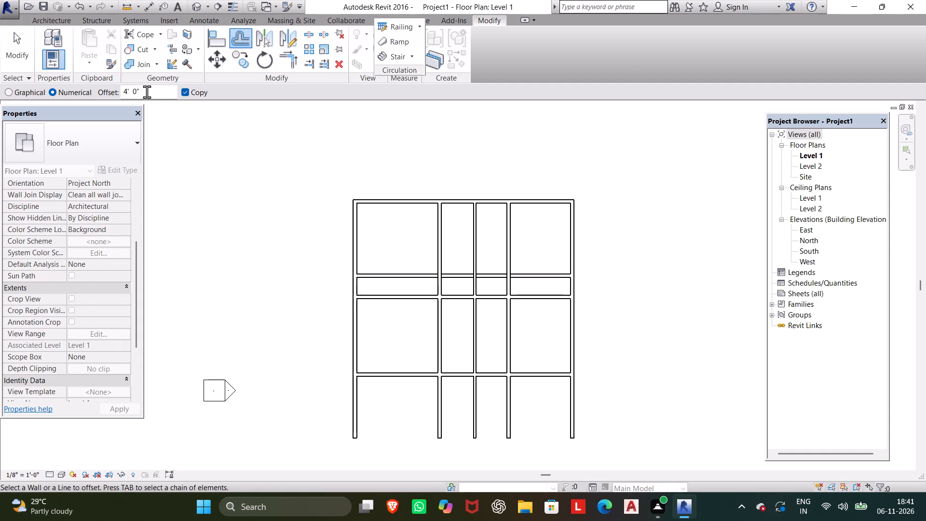
# Offset a copy of the westernmost vertical wall 6' to the east, into the building.
pyautogui.moveTo(147, 91); pyautogui.dragTo(72, 99)
pyautogui.write("6'")
pyautogui.press('Return')
pyautogui.scroll(3, 339, 266)
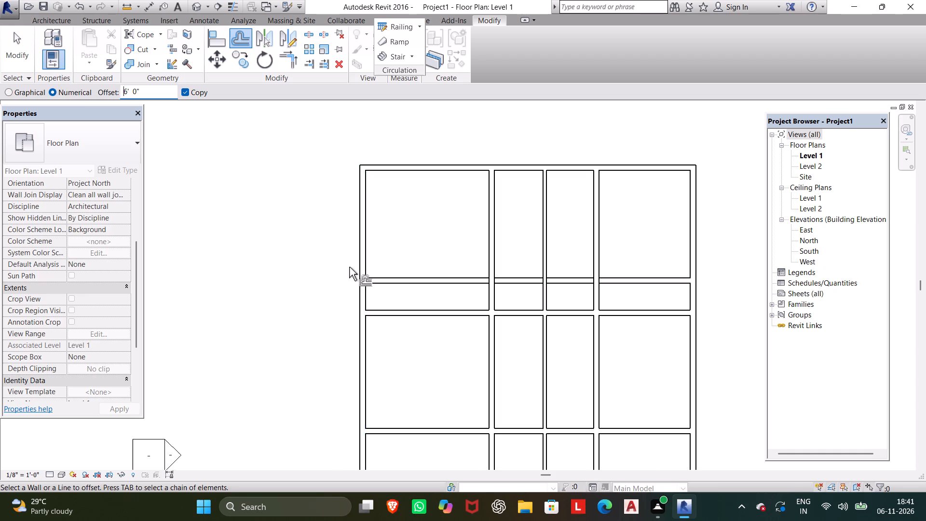
pyautogui.click(363, 296)
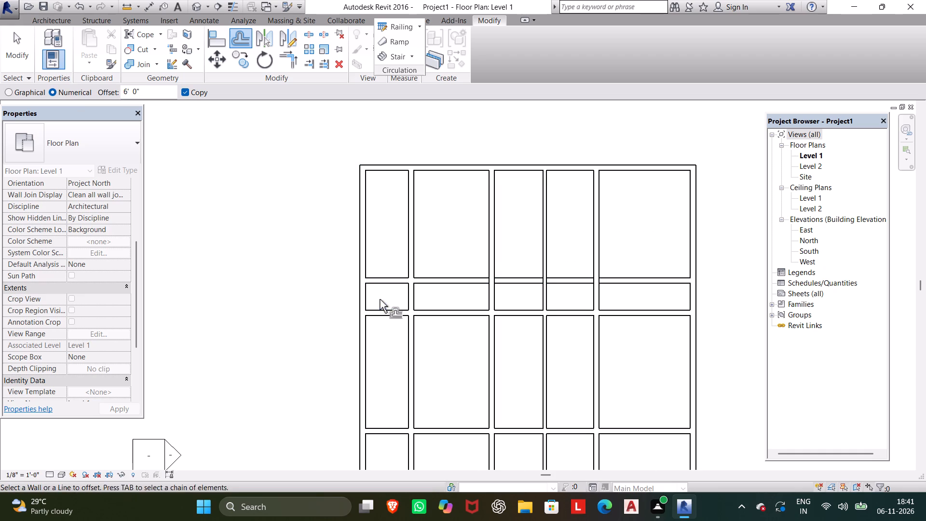
pyautogui.press('Escape')
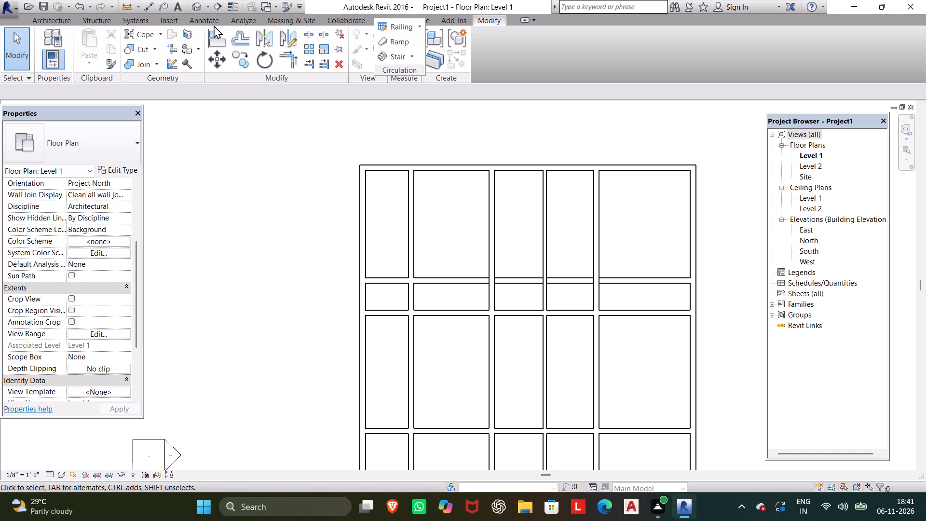
# Trim the 6' offset vertical wall to corners with the upper interior wall and its 4' offset copy, keeping a small room against the west wall.
pyautogui.click(286, 60)
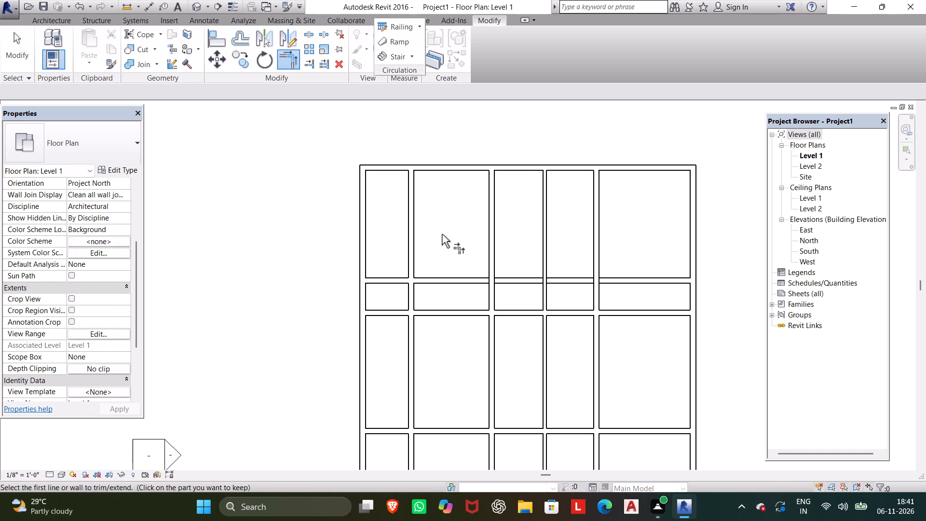
pyautogui.click(395, 277)
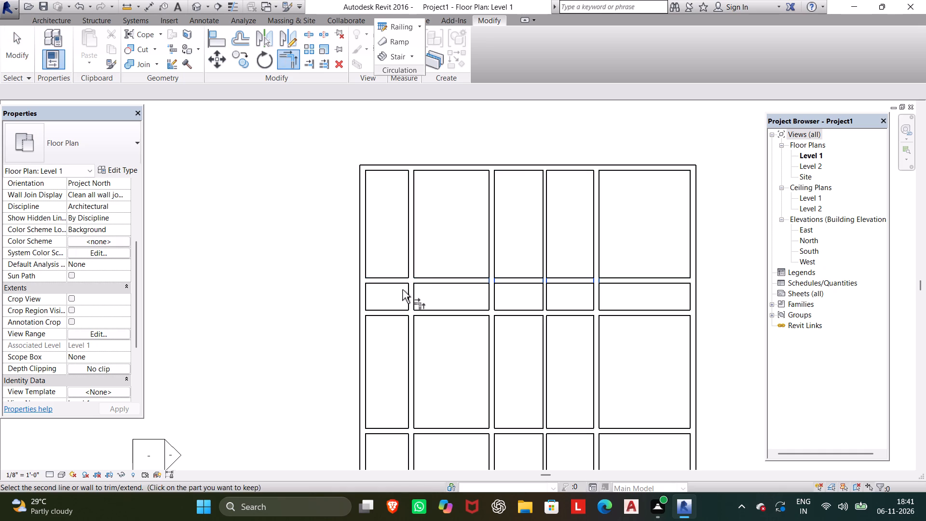
pyautogui.click(411, 287)
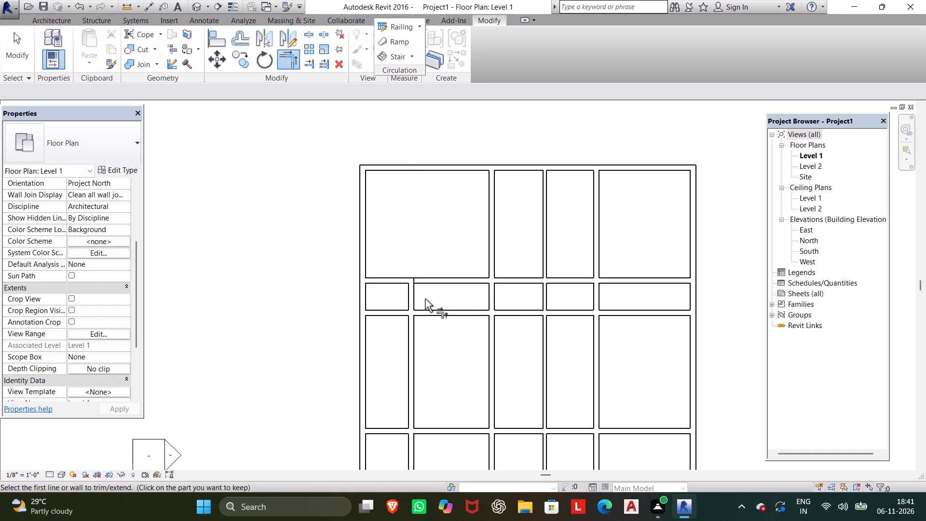
pyautogui.click(388, 310)
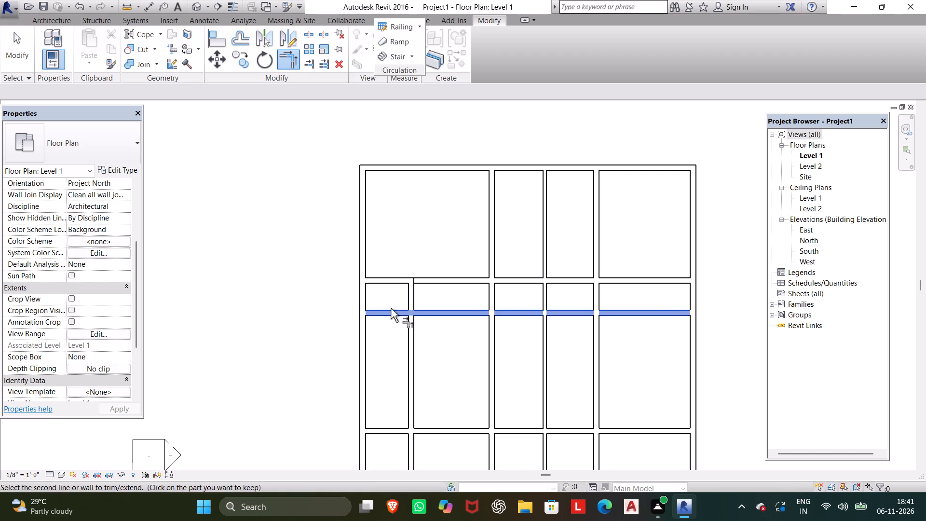
pyautogui.click(408, 298)
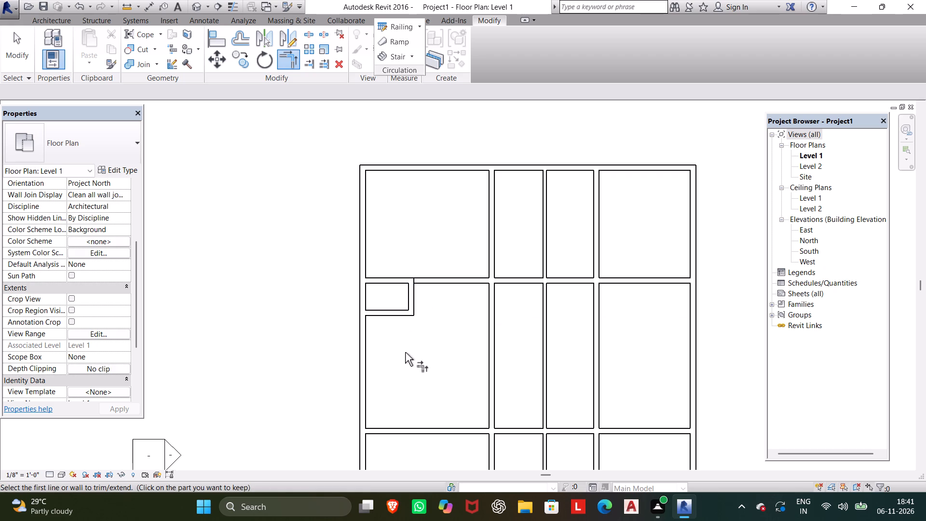
pyautogui.press('Escape')
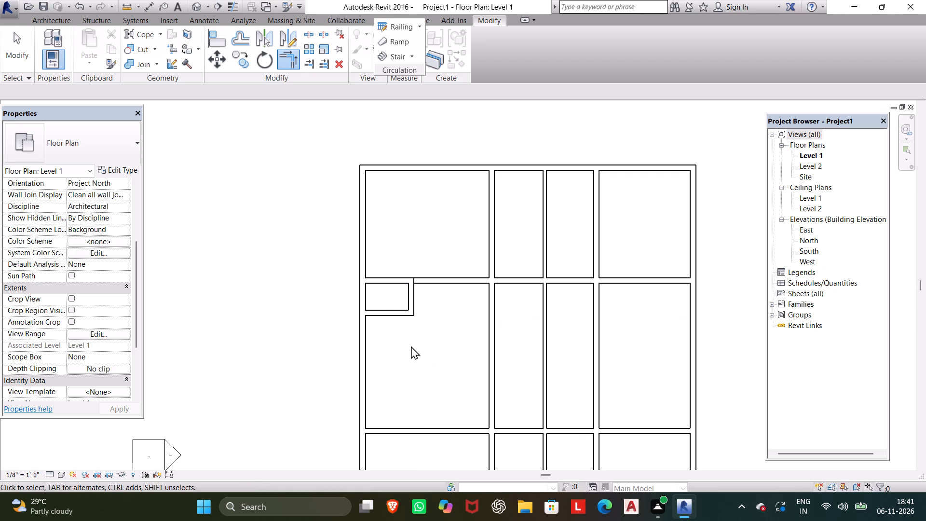
# Change the small room's south wall to the Generic - 5" wall type.
pyautogui.scroll(9, 419, 256)
pyautogui.scroll(-5, 420, 263)
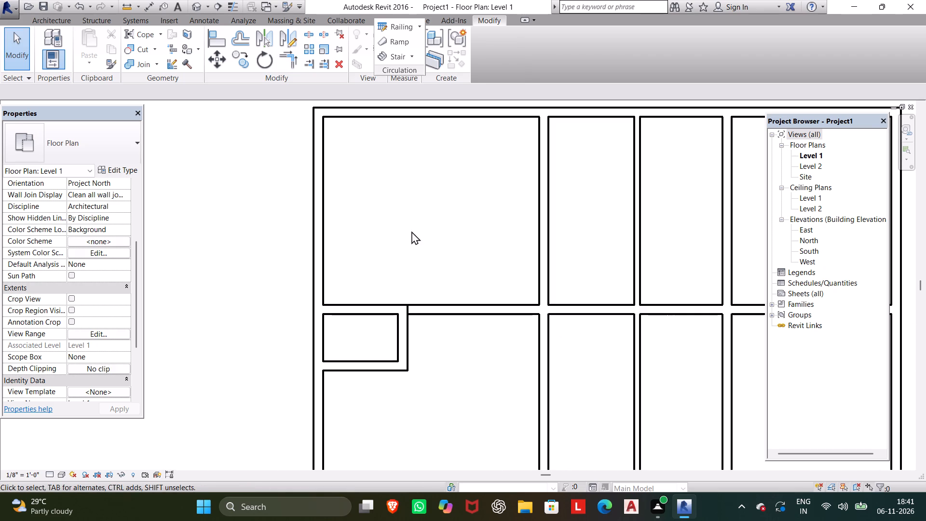
pyautogui.scroll(3, 395, 205)
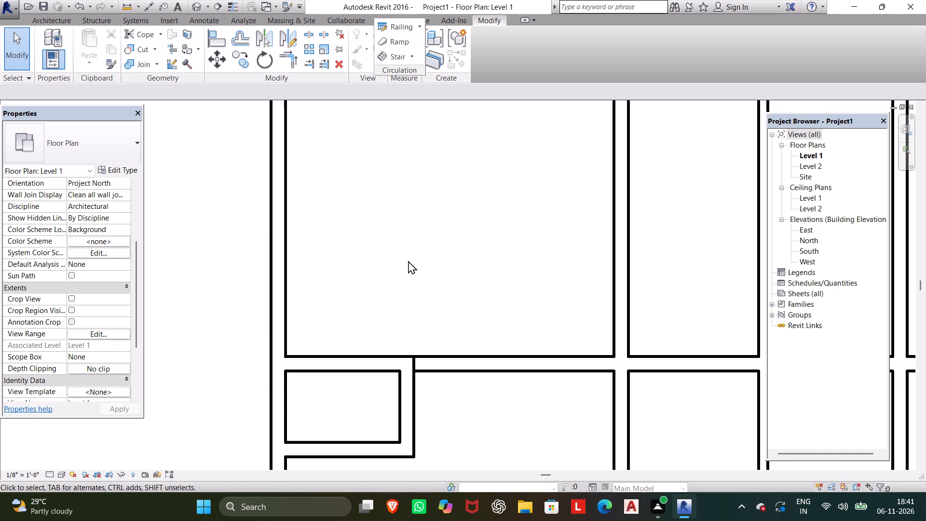
pyautogui.click(373, 453)
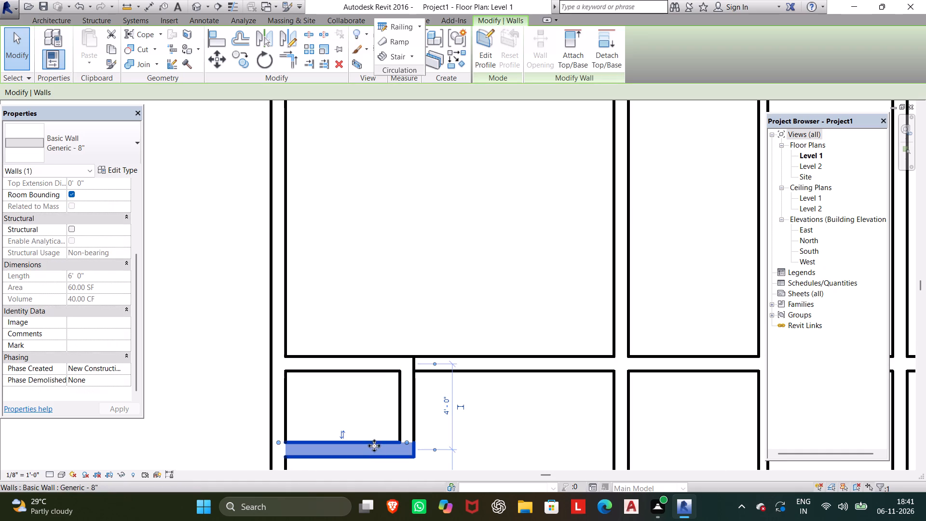
pyautogui.click(109, 139)
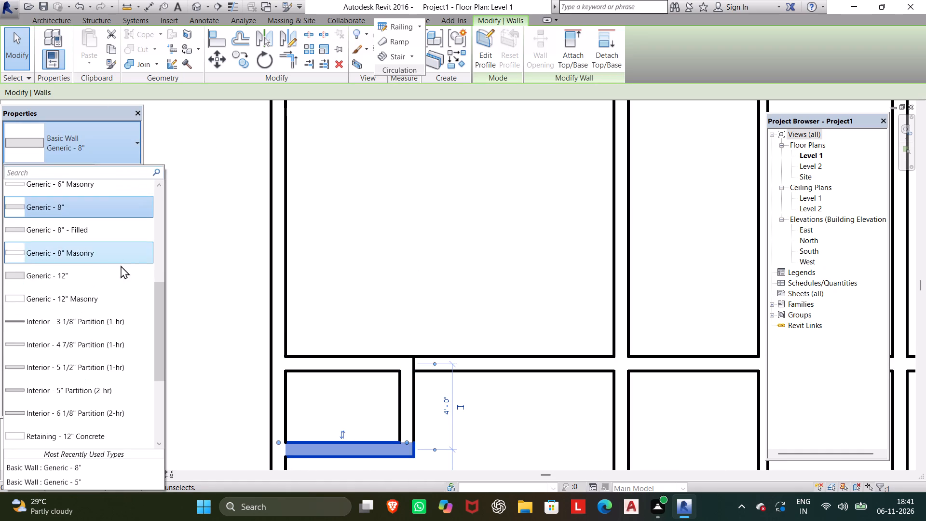
pyautogui.scroll(4, 100, 236)
pyautogui.click(102, 258)
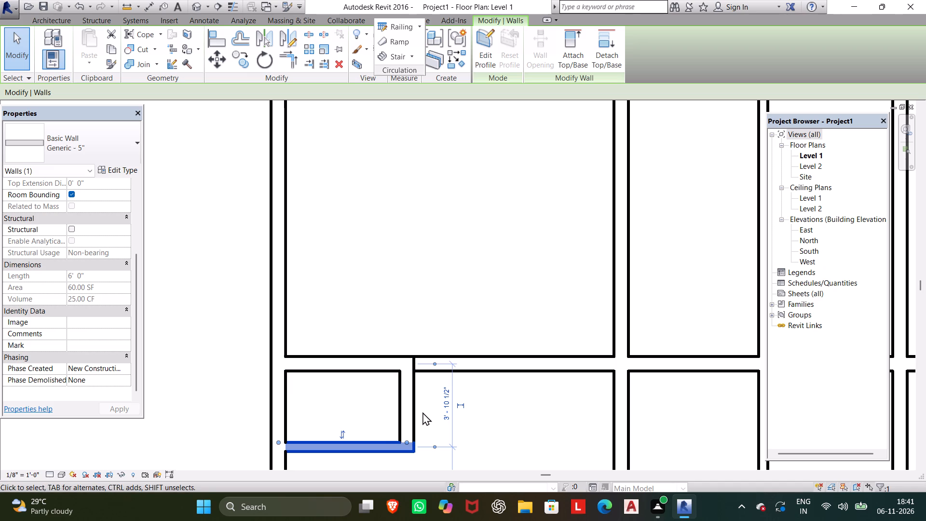
# Change the small room's east wall to the Generic - 5" wall type and leave it deselected.
pyautogui.click(407, 412)
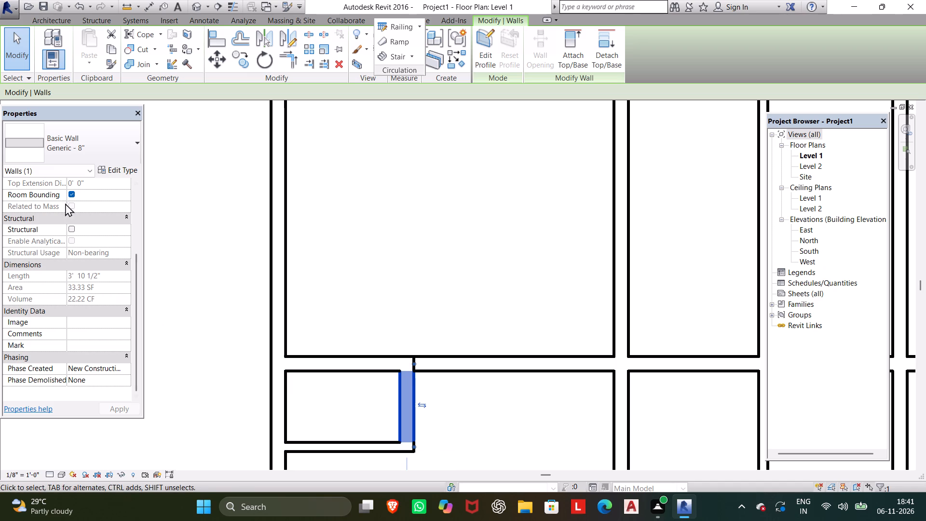
pyautogui.click(104, 167)
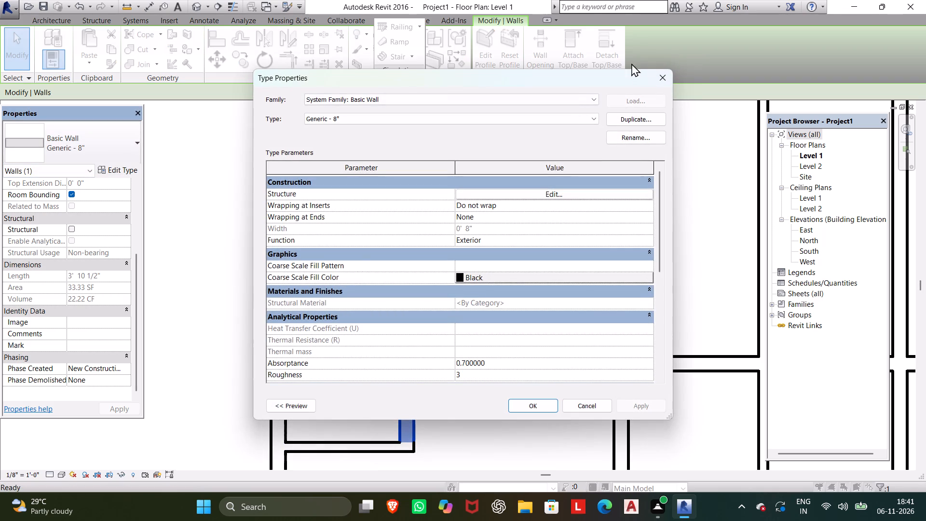
pyautogui.click(667, 77)
pyautogui.click(135, 144)
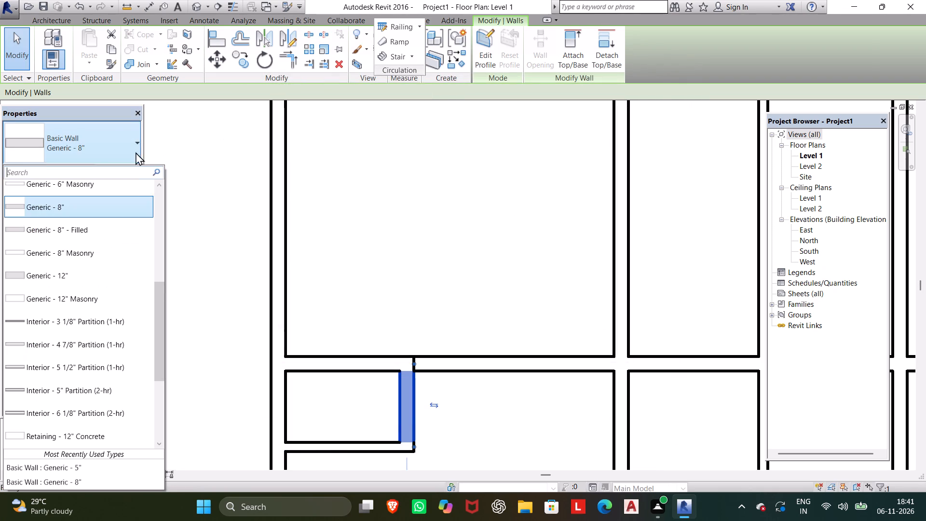
pyautogui.scroll(2, 92, 234)
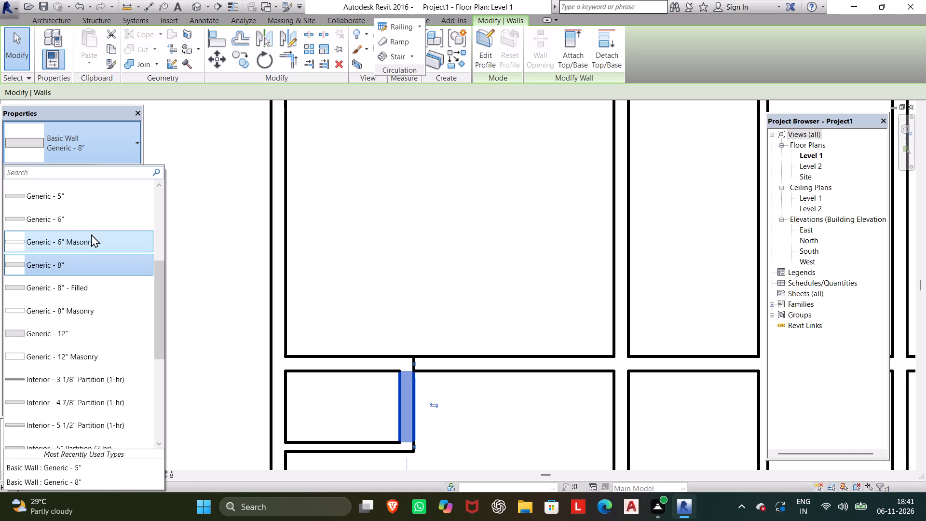
pyautogui.click(91, 208)
pyautogui.click(95, 151)
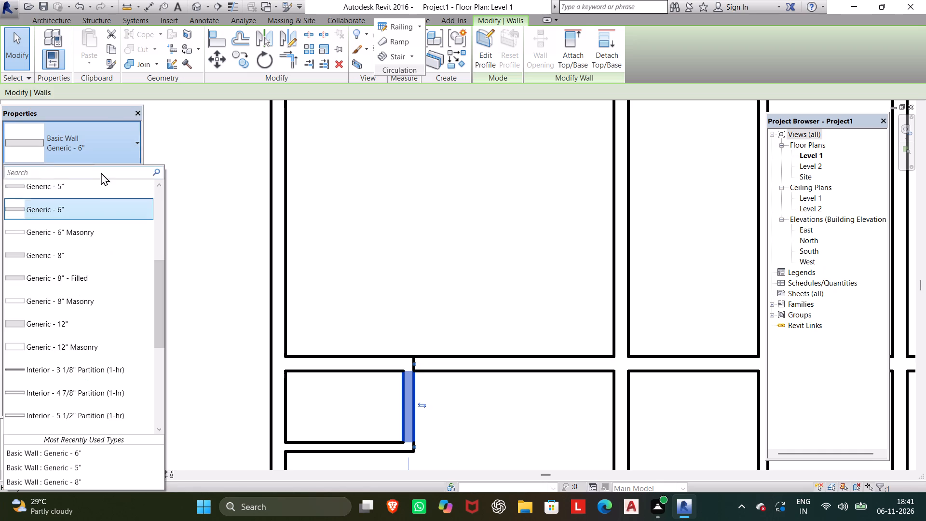
pyautogui.click(97, 182)
pyautogui.click(367, 204)
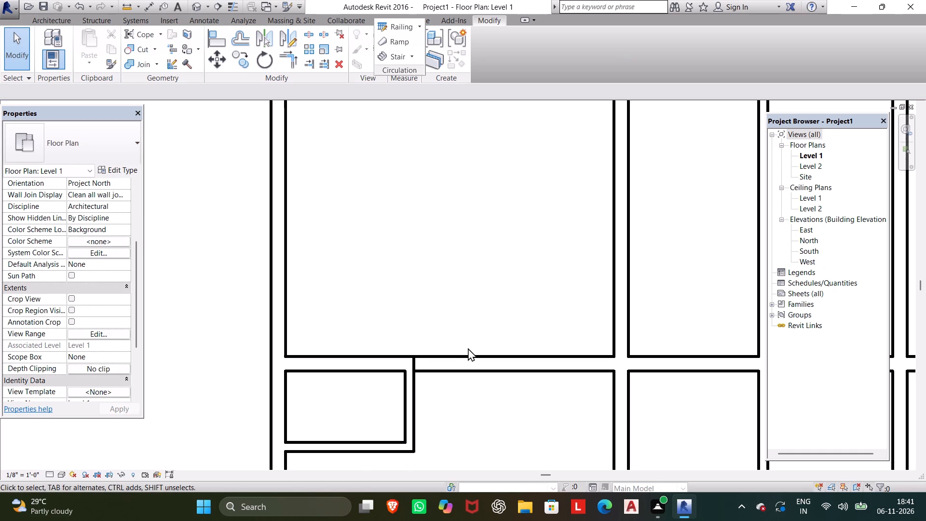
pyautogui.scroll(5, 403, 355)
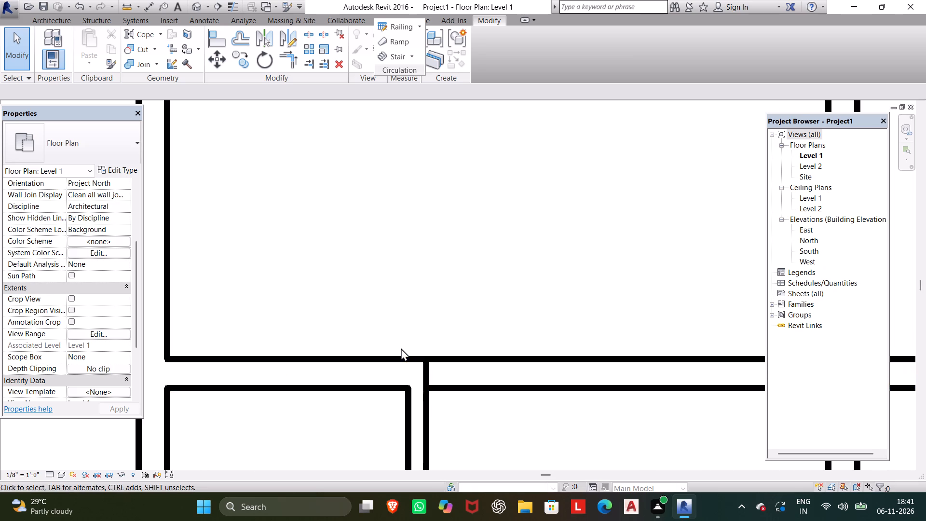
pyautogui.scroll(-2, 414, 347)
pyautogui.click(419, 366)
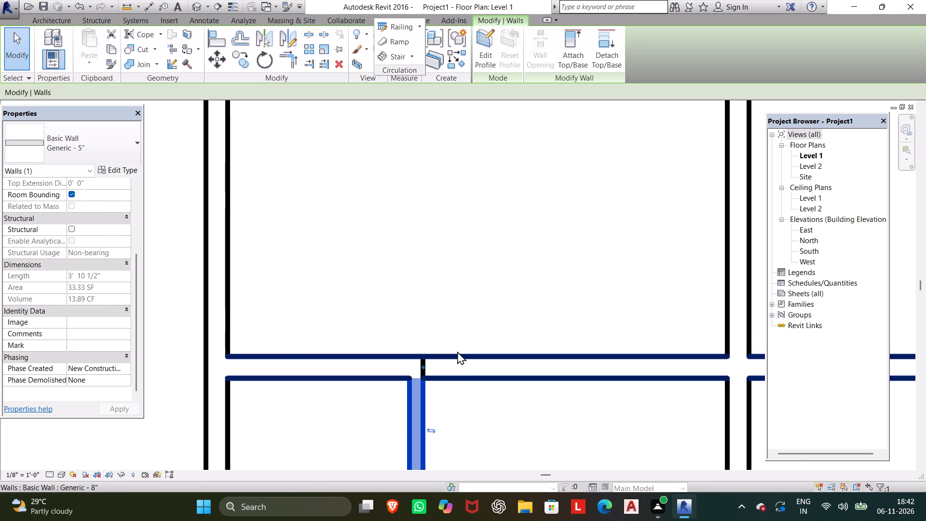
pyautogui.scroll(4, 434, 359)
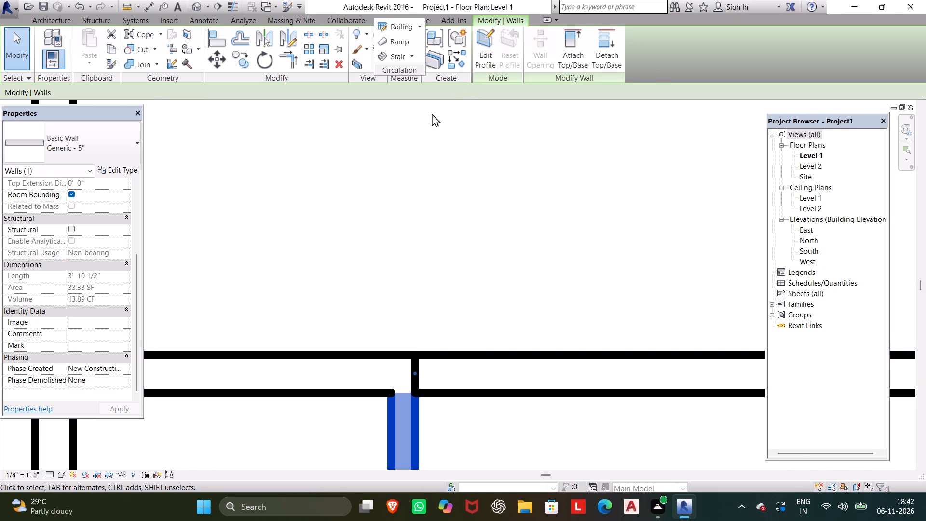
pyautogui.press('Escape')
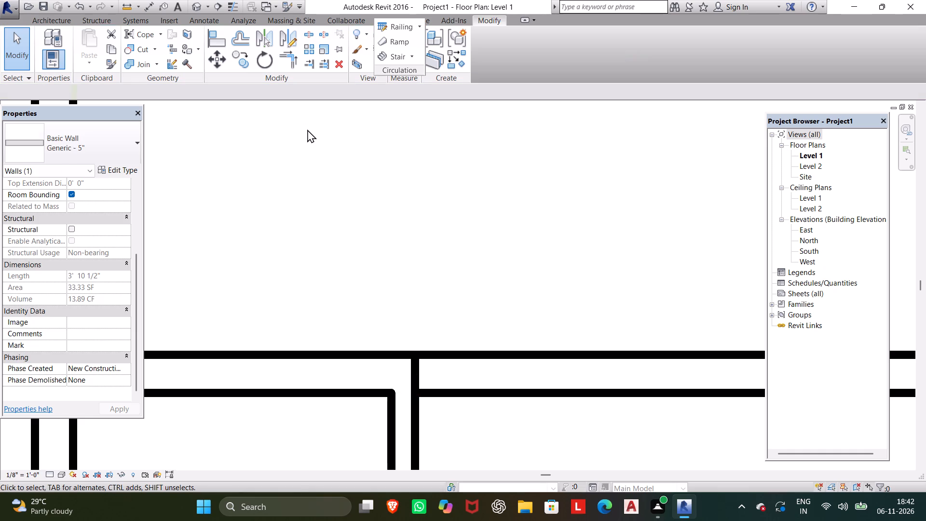
# Examine the junction at the small room's northeast corner, checking each wall that meets there.
pyautogui.click(421, 378)
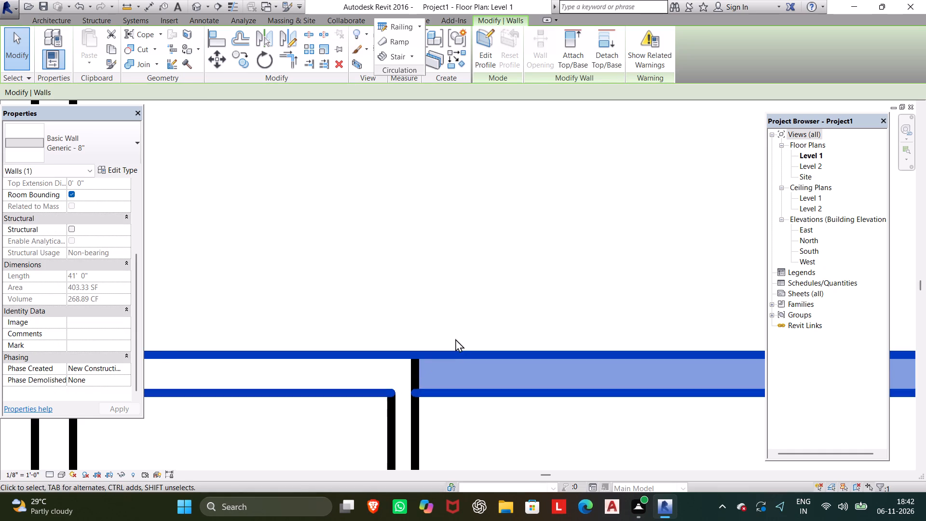
pyautogui.scroll(-4, 455, 338)
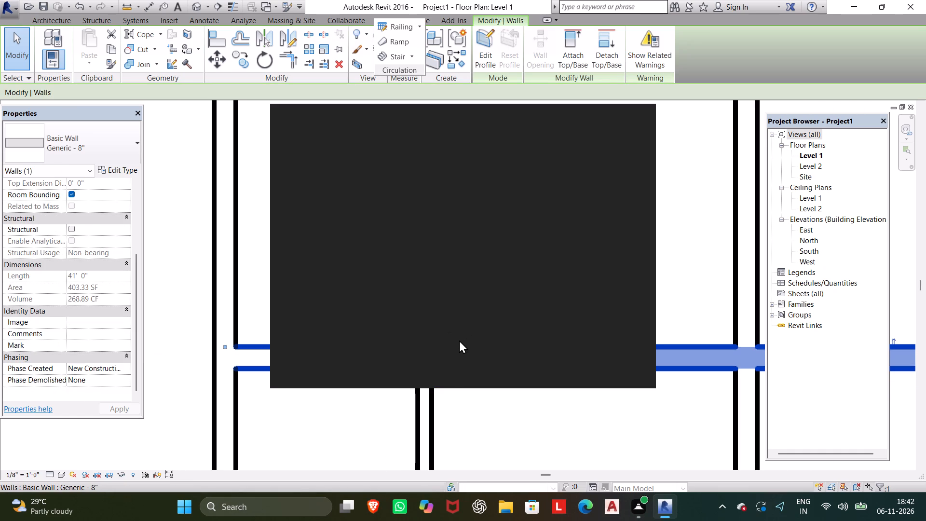
pyautogui.press('Escape')
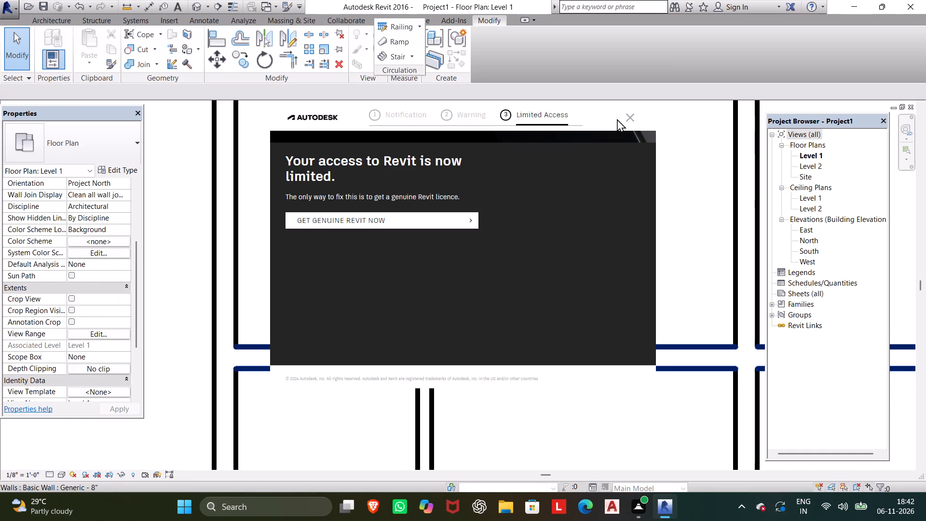
pyautogui.click(634, 111)
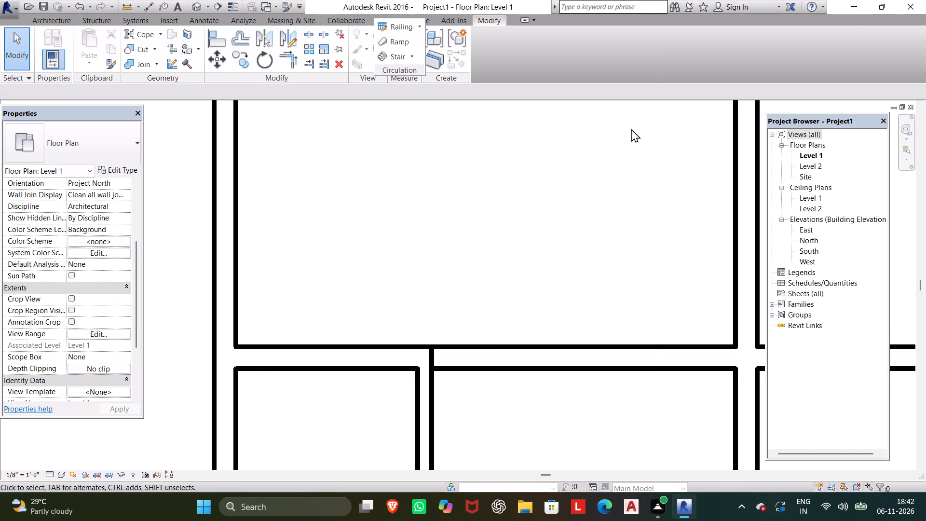
pyautogui.click(431, 359)
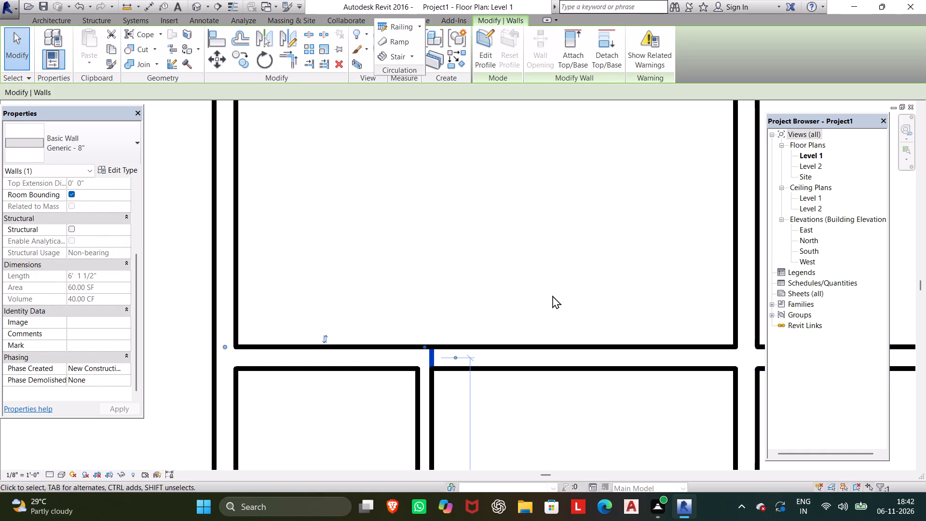
pyautogui.click(417, 388)
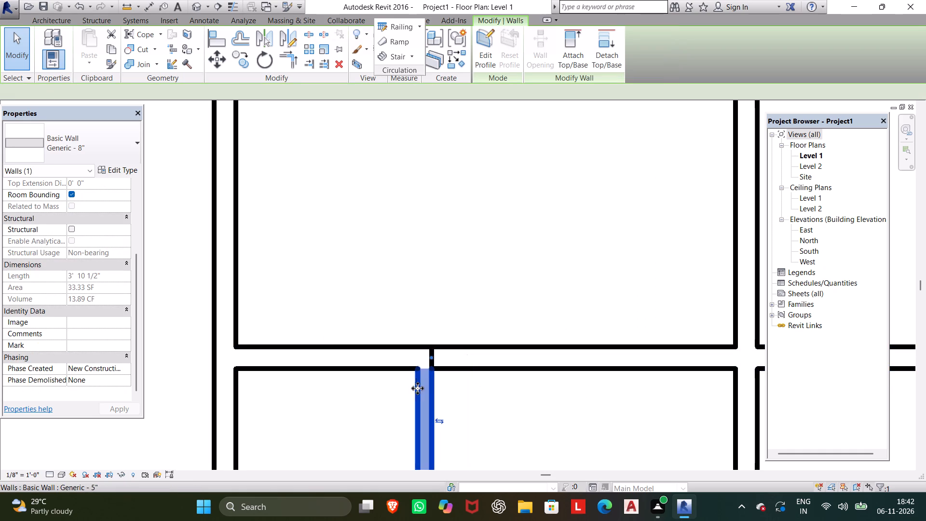
pyautogui.scroll(5, 432, 370)
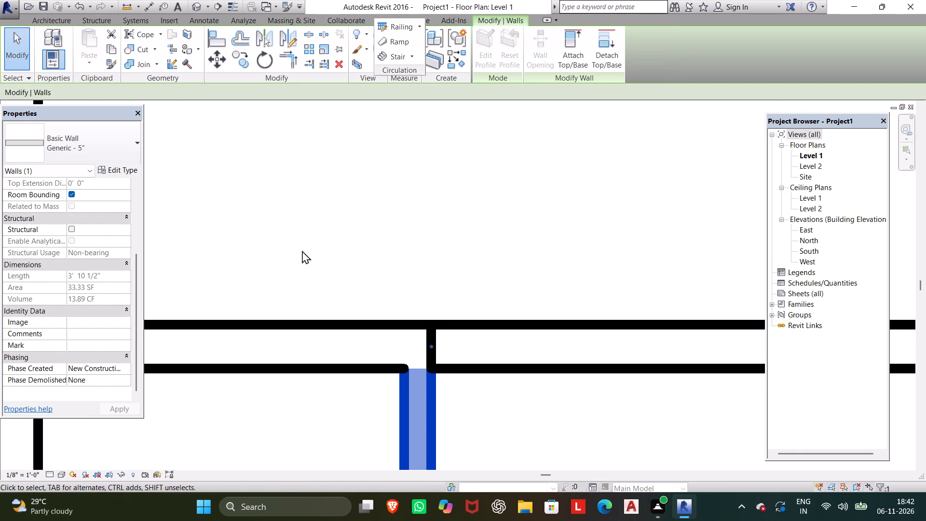
# Examine the wall layout from several angles in the default 3D view and return to the Level 1 floor plan.
pyautogui.click(201, 6)
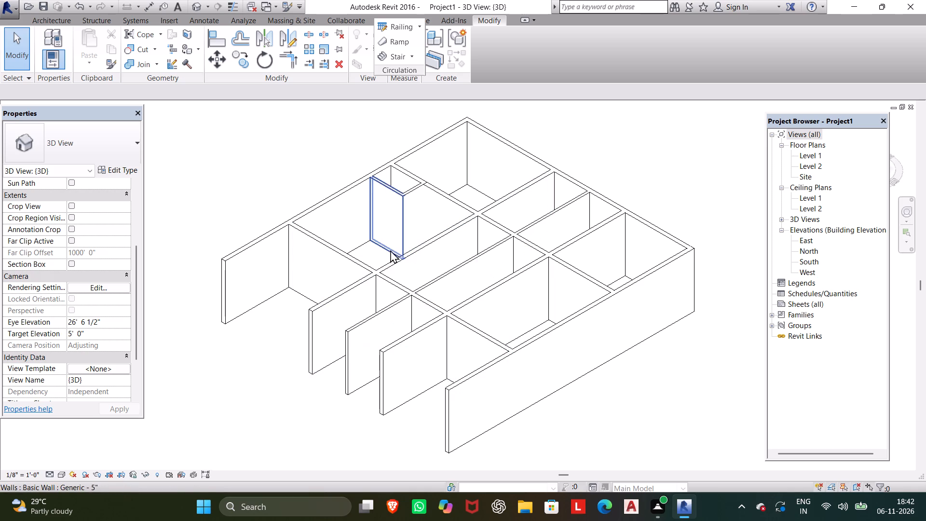
pyautogui.keyDown('shift'); pyautogui.moveTo(391, 276); pyautogui.dragTo(552, 473, button='middle'); pyautogui.keyUp('shift')
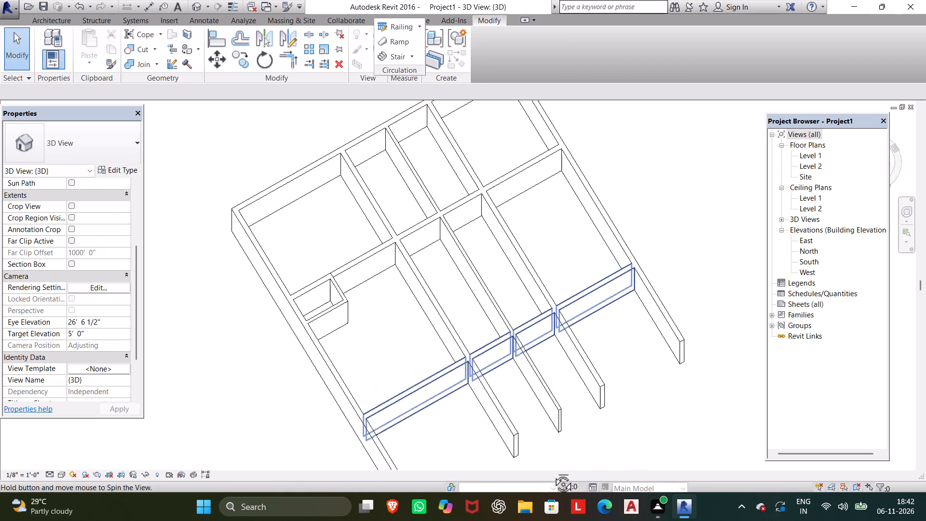
pyautogui.keyDown('shift'); pyautogui.moveTo(552, 473); pyautogui.dragTo(604, 493, button='middle'); pyautogui.keyUp('shift')
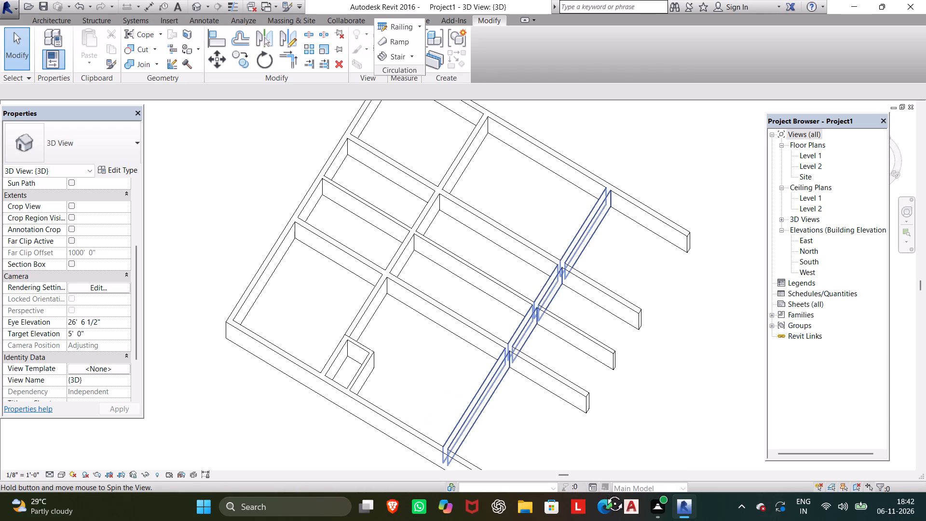
pyautogui.keyDown('shift'); pyautogui.moveTo(604, 493); pyautogui.dragTo(618, 494, button='middle'); pyautogui.keyUp('shift')
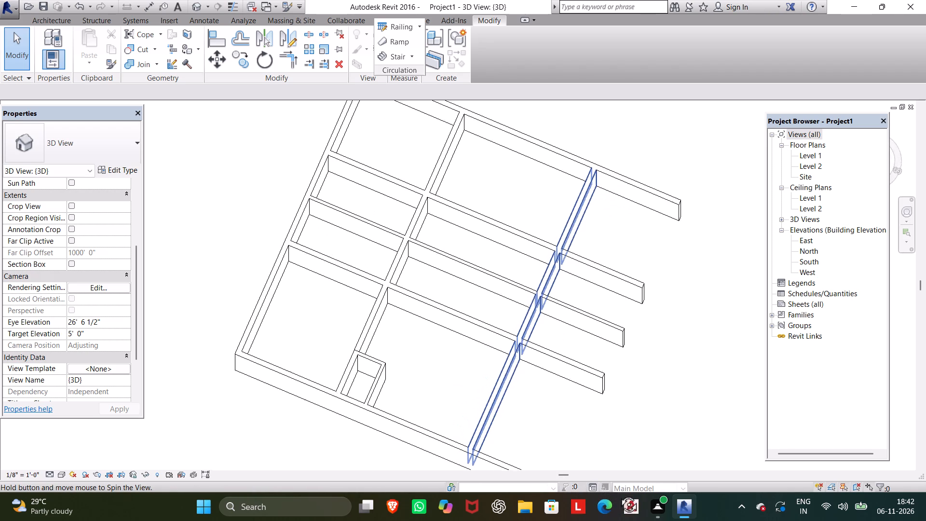
pyautogui.keyDown('shift'); pyautogui.moveTo(618, 494); pyautogui.dragTo(440, 334, button='middle'); pyautogui.keyUp('shift')
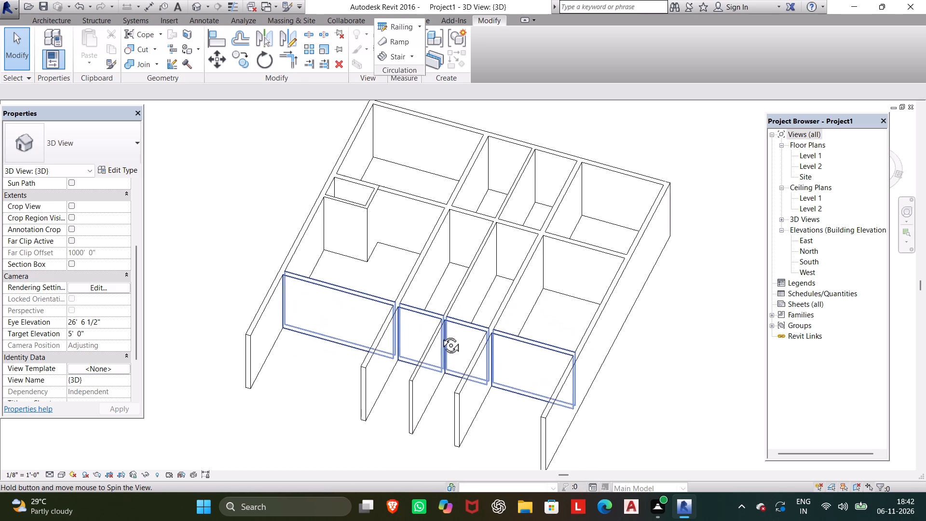
pyautogui.keyDown('shift'); pyautogui.moveTo(440, 334); pyautogui.dragTo(367, 354, button='middle'); pyautogui.keyUp('shift')
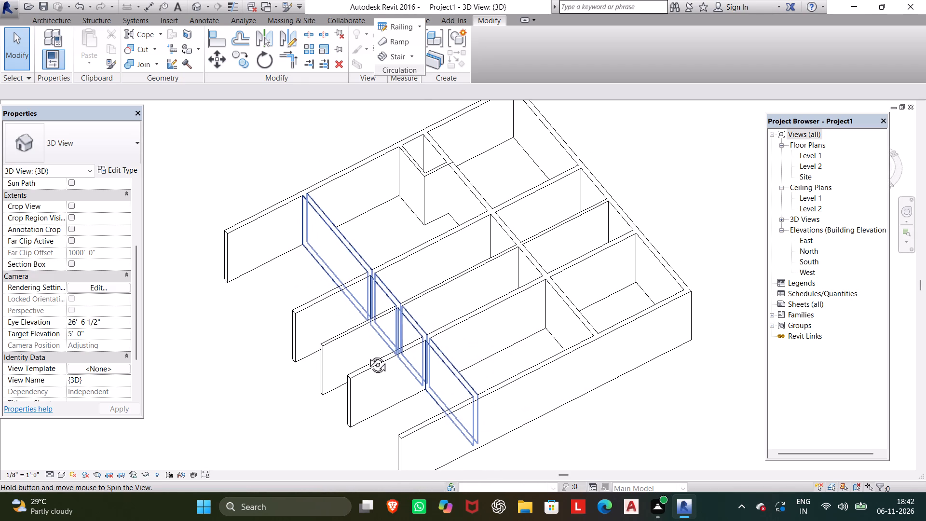
pyautogui.keyDown('shift'); pyautogui.moveTo(367, 354); pyautogui.dragTo(367, 352, button='middle'); pyautogui.keyUp('shift')
pyautogui.doubleClick(811, 151)
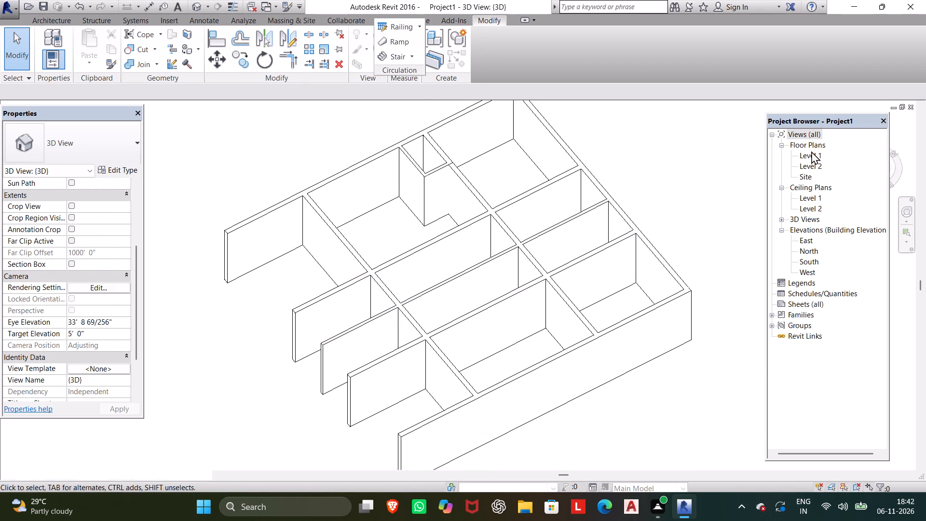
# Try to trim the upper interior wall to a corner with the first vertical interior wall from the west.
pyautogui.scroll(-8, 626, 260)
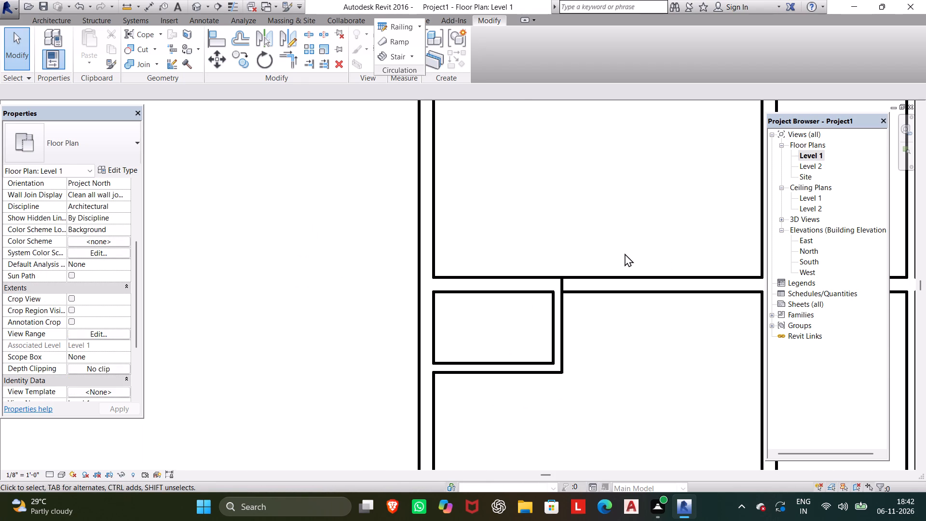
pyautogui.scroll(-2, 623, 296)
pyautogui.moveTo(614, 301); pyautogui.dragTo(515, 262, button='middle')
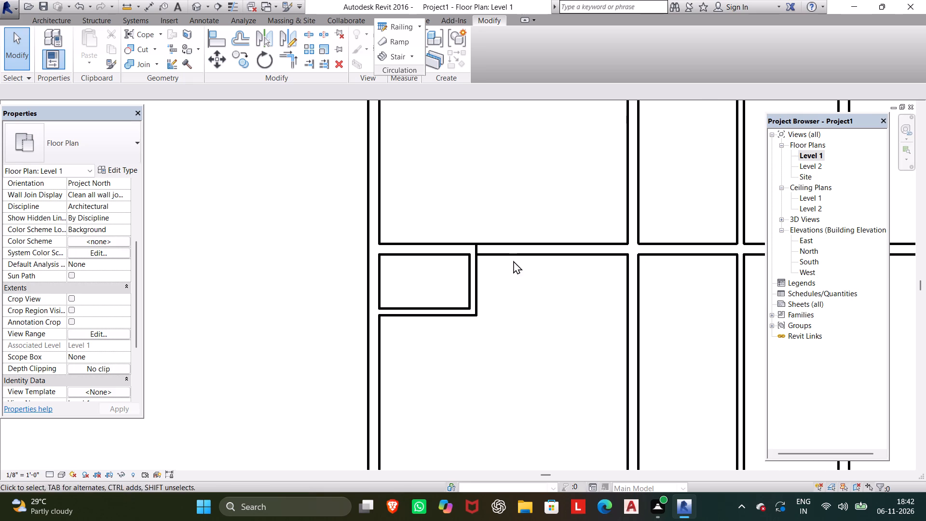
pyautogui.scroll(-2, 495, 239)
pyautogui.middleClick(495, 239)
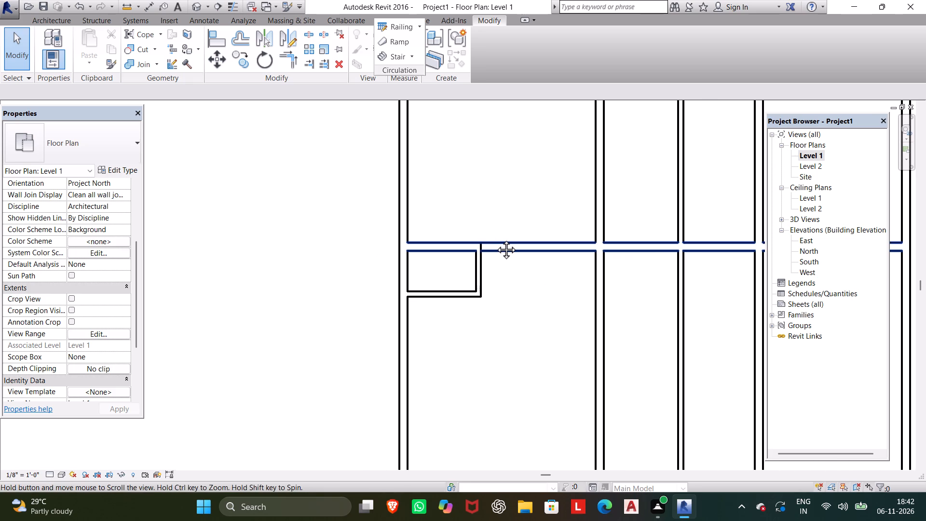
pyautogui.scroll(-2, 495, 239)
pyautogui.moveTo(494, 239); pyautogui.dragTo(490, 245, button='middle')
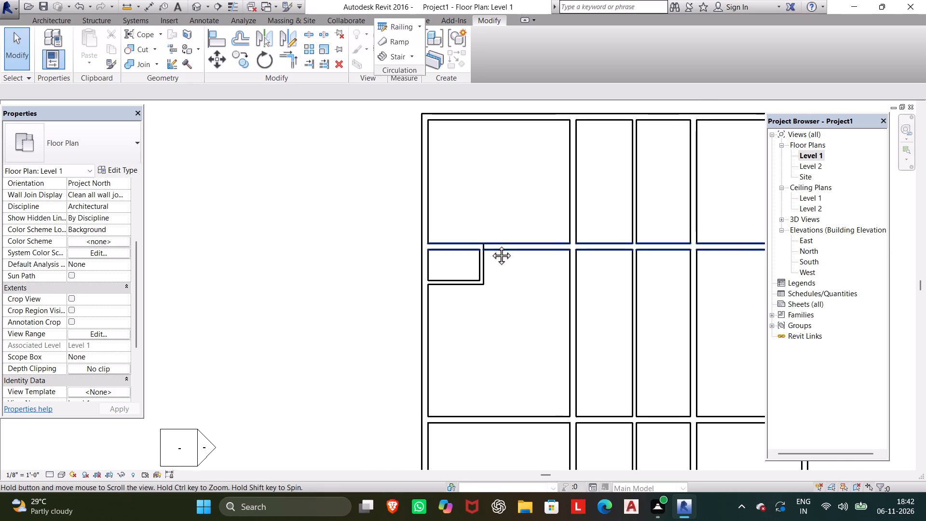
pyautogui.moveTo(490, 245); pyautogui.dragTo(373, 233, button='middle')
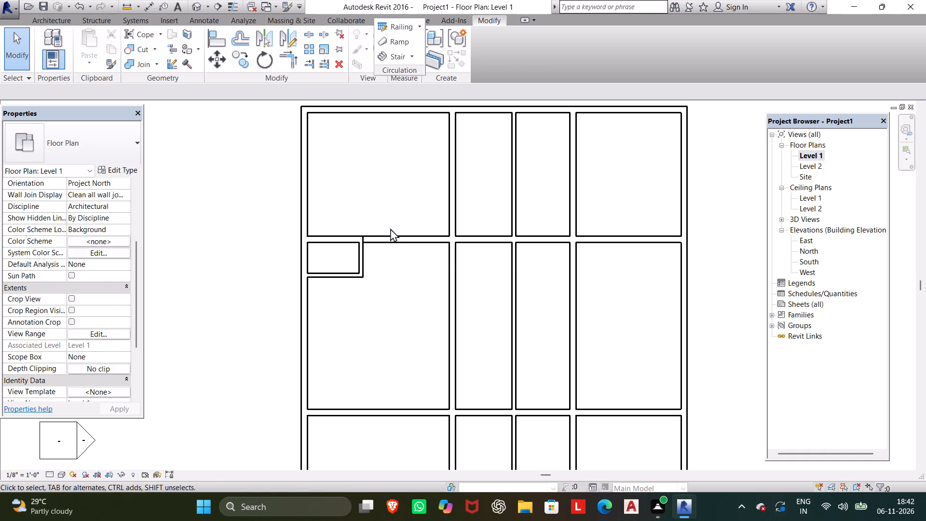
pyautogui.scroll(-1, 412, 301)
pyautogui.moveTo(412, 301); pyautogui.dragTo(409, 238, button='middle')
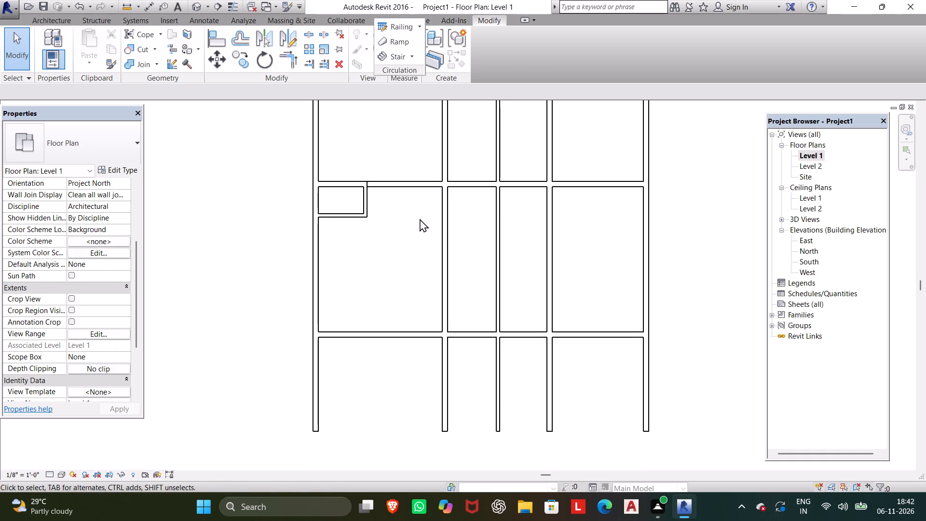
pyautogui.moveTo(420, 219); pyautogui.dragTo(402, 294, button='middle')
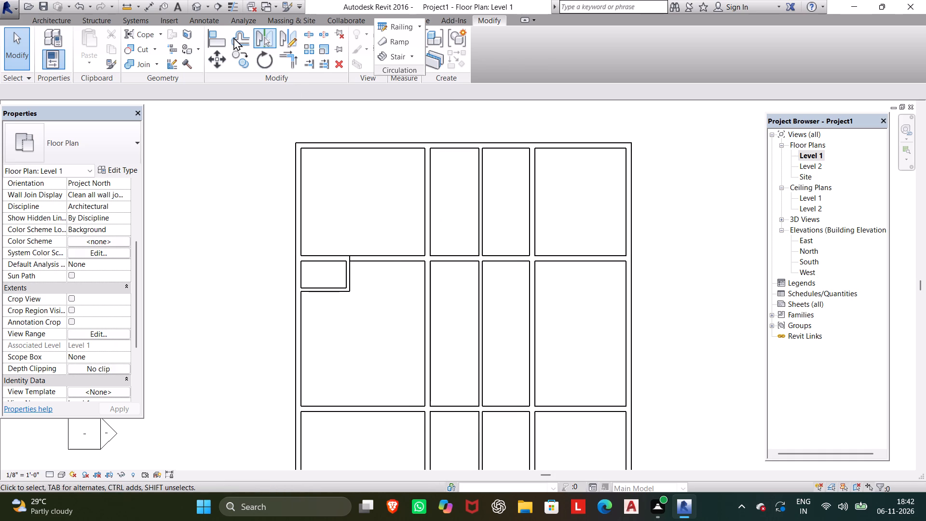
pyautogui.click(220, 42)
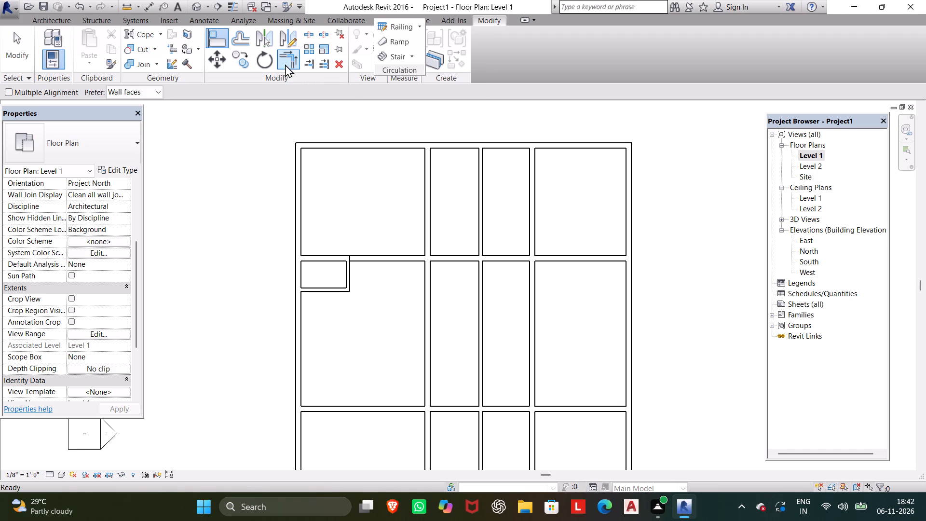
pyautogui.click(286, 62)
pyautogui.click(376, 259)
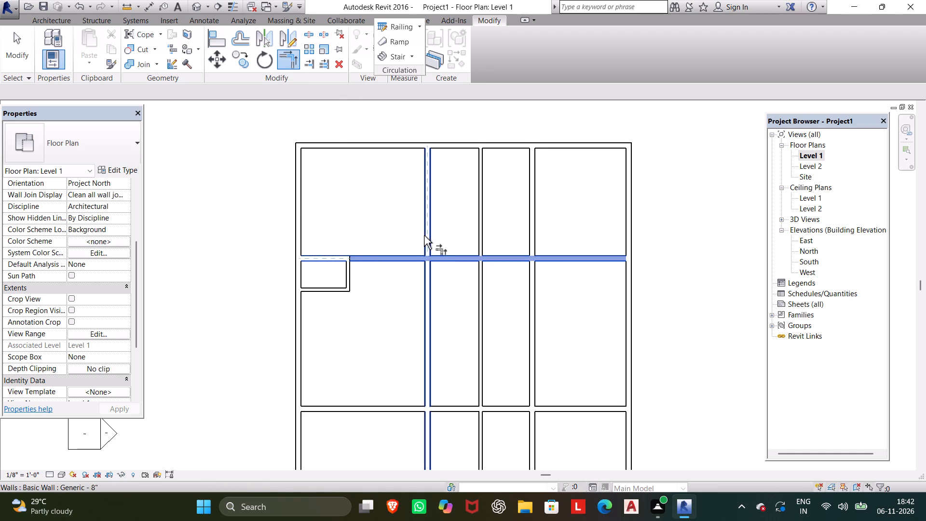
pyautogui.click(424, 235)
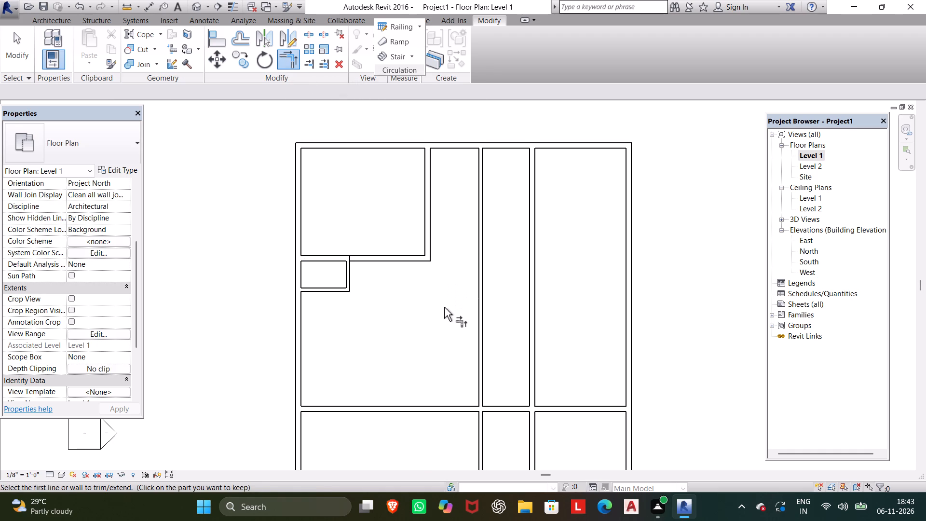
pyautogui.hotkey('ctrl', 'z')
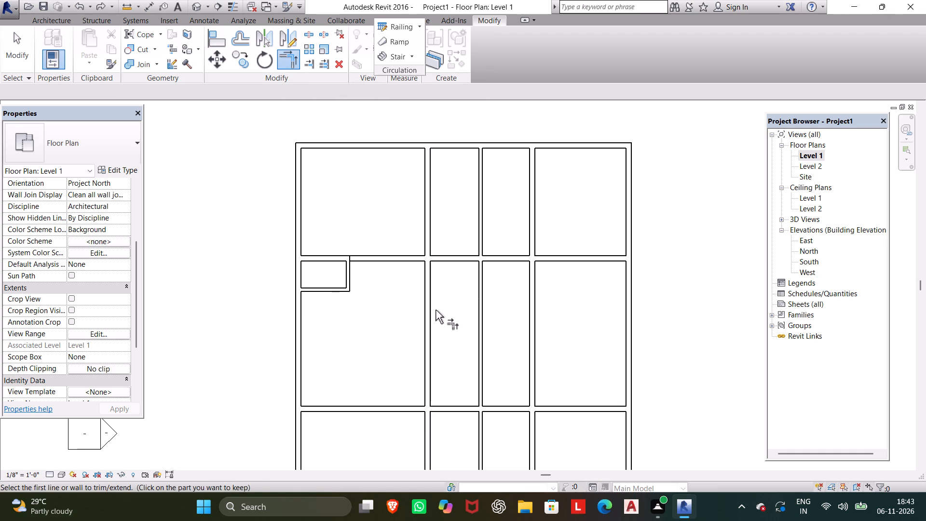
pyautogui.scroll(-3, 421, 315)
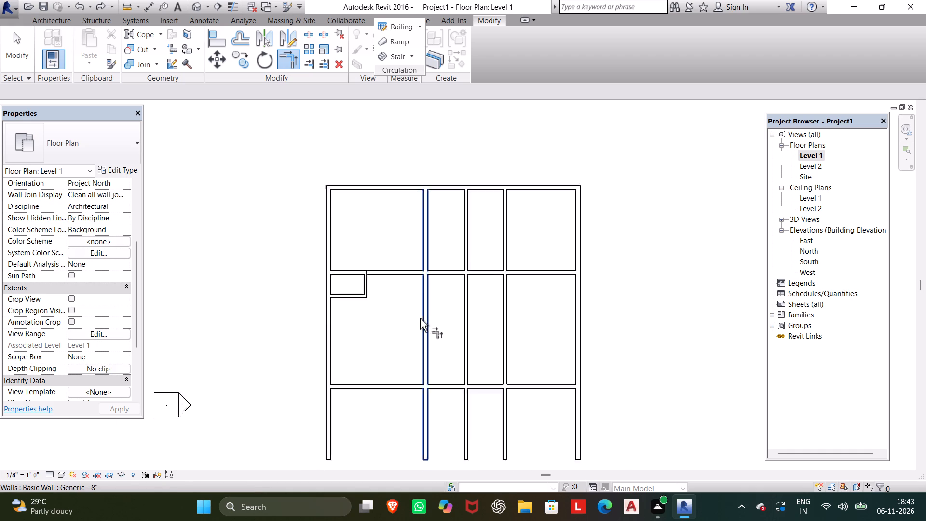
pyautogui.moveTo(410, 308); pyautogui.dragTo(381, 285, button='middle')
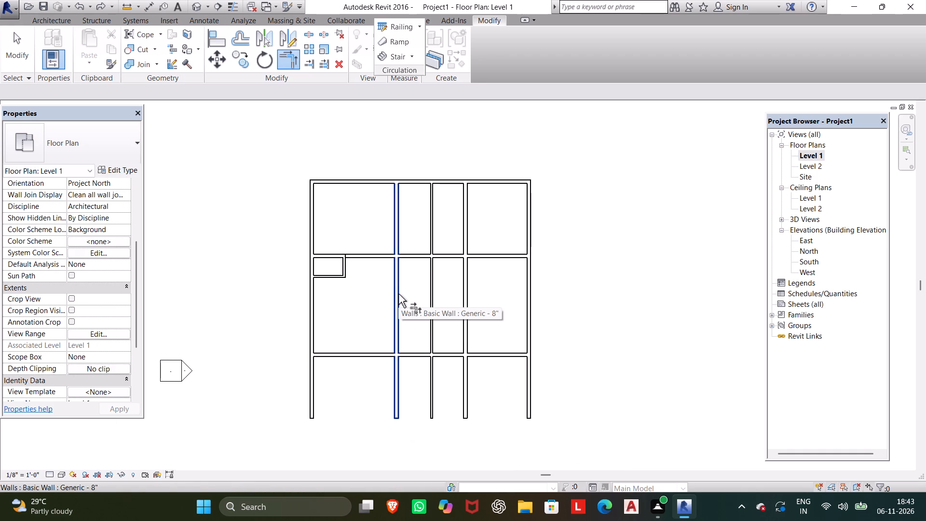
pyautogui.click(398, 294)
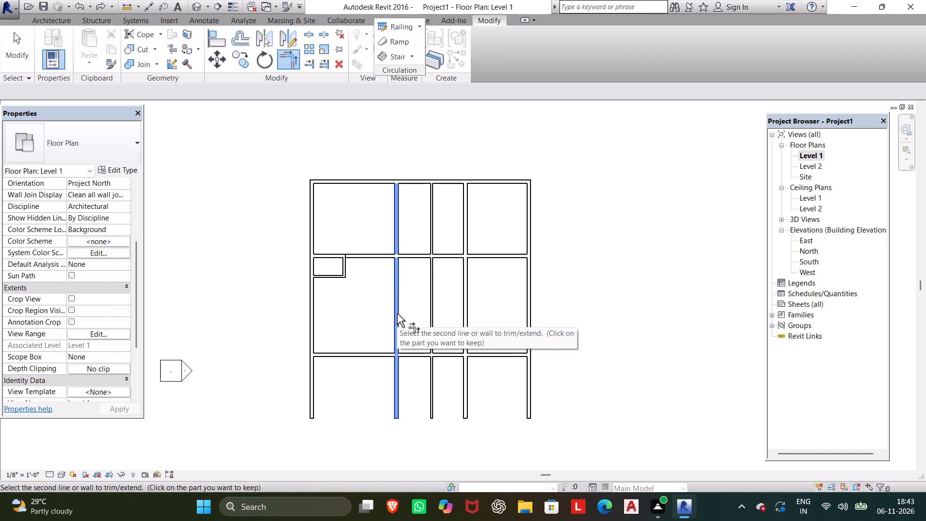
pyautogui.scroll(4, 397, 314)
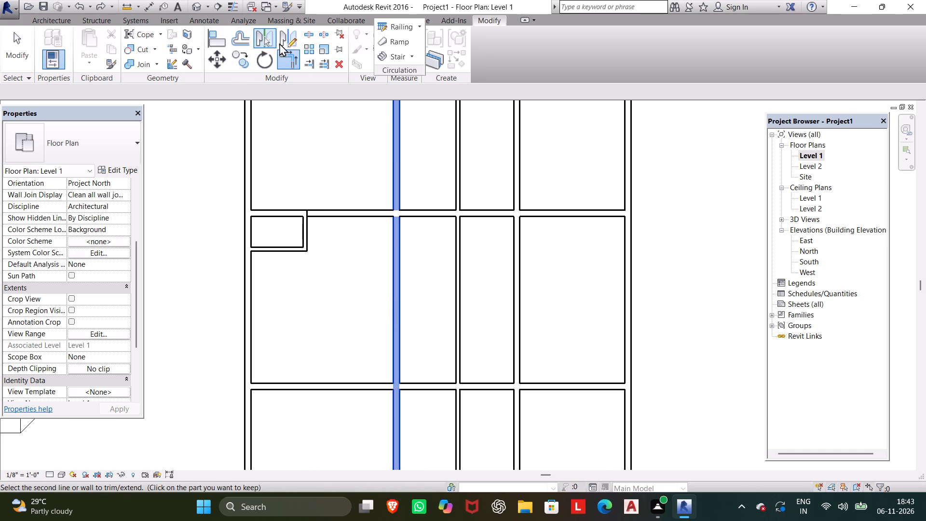
# Split the first vertical interior wall from the west where it crosses the upper and lower horizontal interior walls, keeping all segments.
pyautogui.click(306, 34)
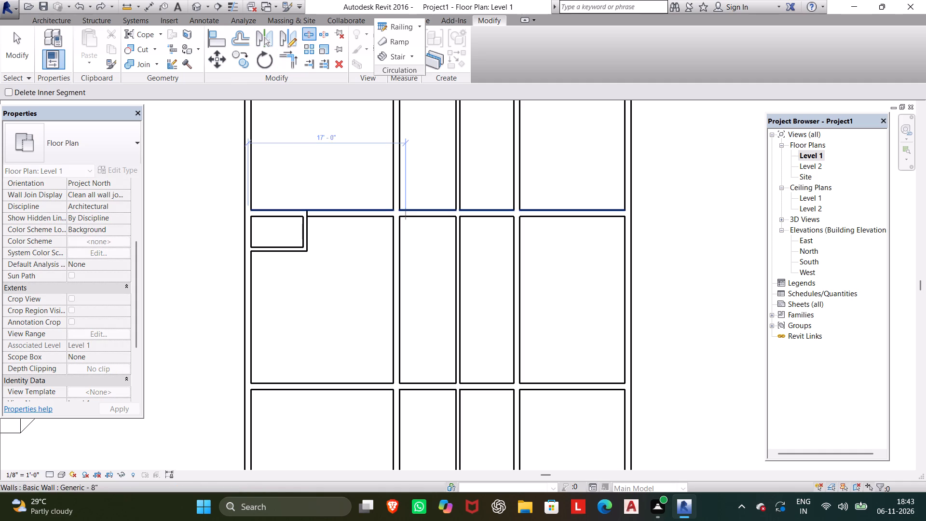
pyautogui.scroll(6, 406, 221)
pyautogui.click(383, 207)
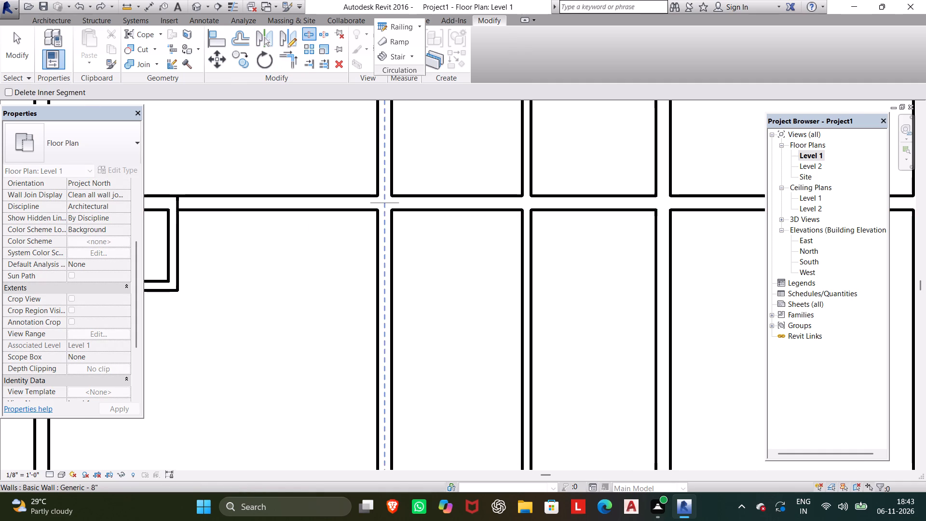
pyautogui.scroll(-4, 383, 218)
pyautogui.moveTo(383, 219); pyautogui.dragTo(366, 145, button='middle')
pyautogui.scroll(4, 374, 377)
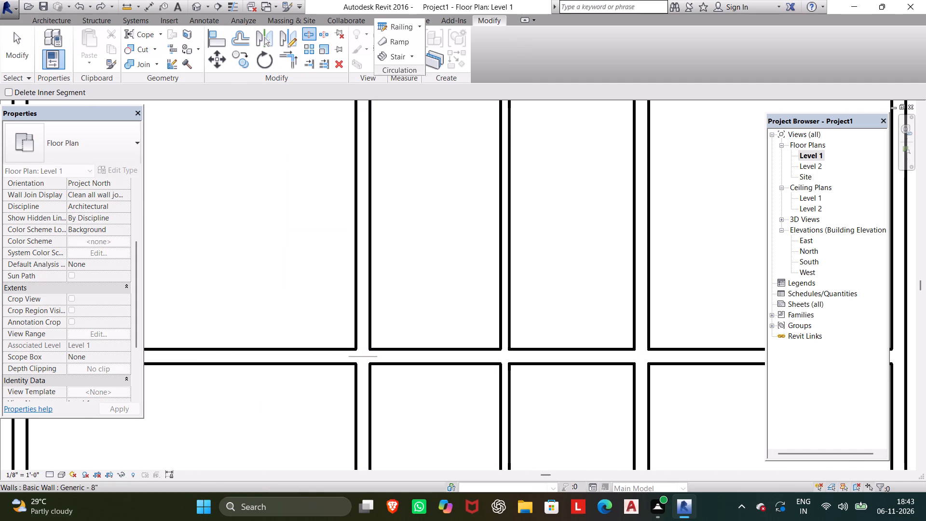
pyautogui.click(360, 357)
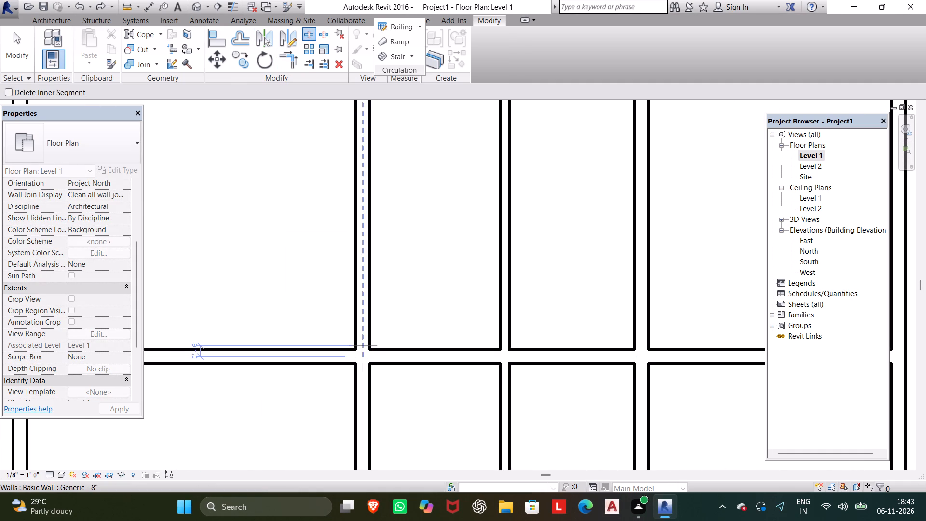
pyautogui.press('Escape')
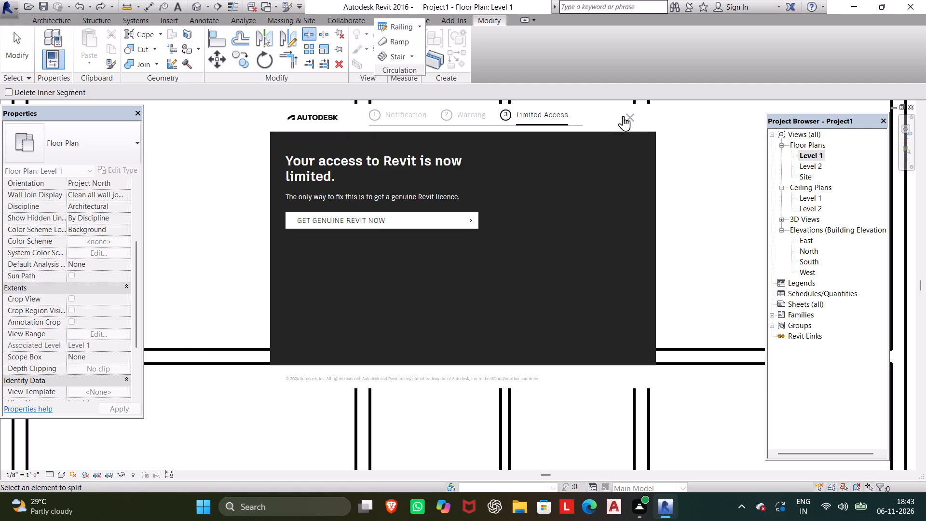
pyautogui.click(631, 122)
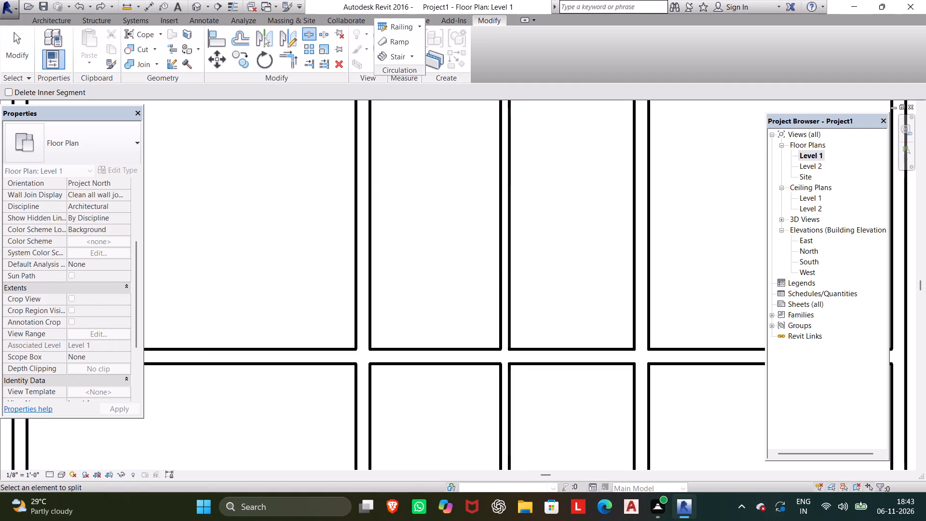
# Delete the first vertical interior wall's middle segment, between the upper and lower horizontal interior walls.
pyautogui.press('Escape')
pyautogui.click(363, 244)
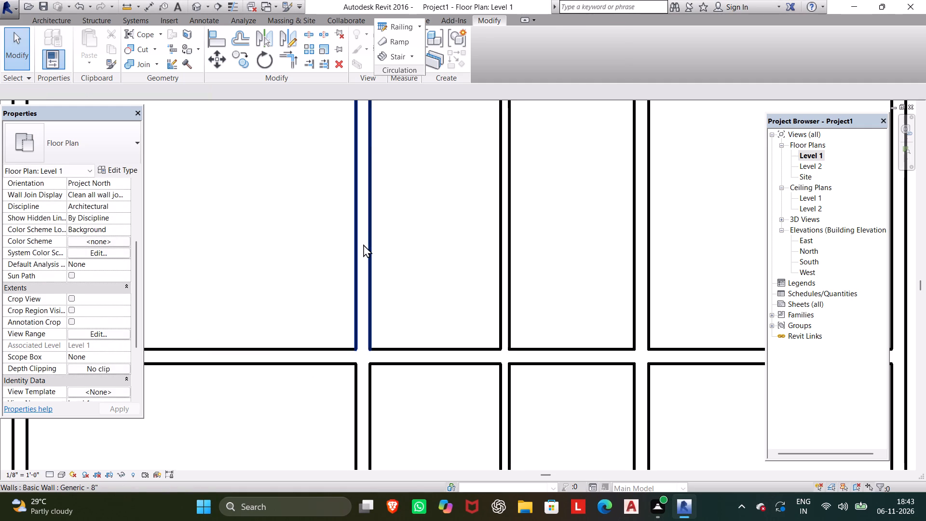
pyautogui.press('Delete')
# Split the 5" vertical interior wall where it crosses the upper and lower horizontal interior walls, keeping all segments.
pyautogui.scroll(-3, 362, 245)
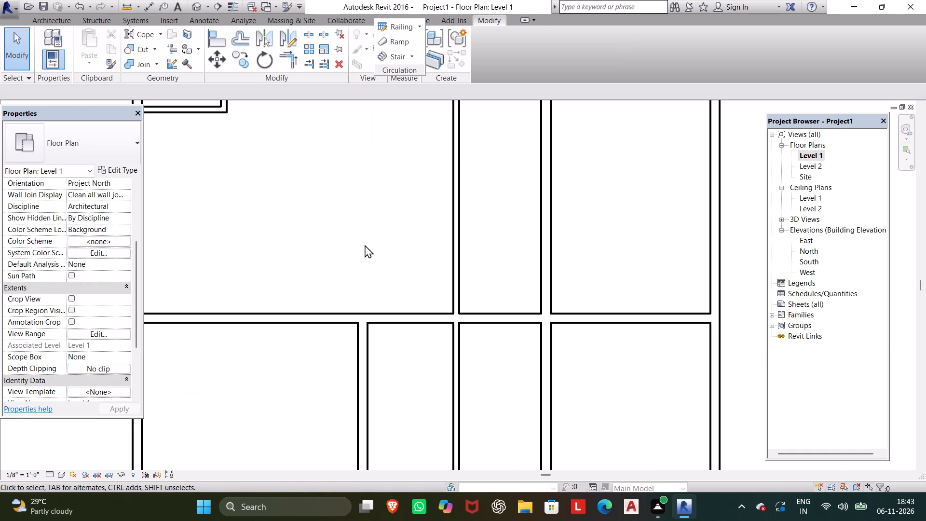
pyautogui.scroll(-3, 355, 251)
pyautogui.moveTo(355, 251); pyautogui.dragTo(376, 325, button='middle')
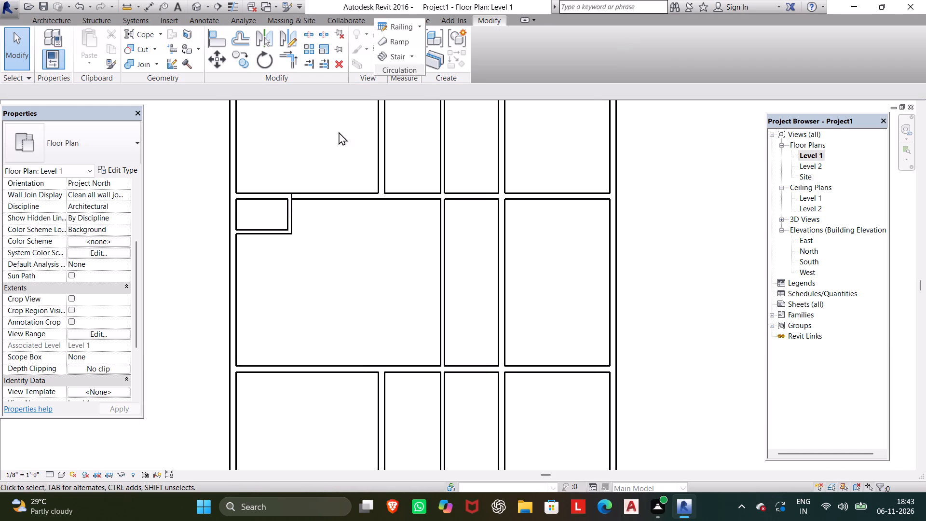
pyautogui.click(313, 30)
pyautogui.scroll(7, 440, 202)
pyautogui.click(448, 189)
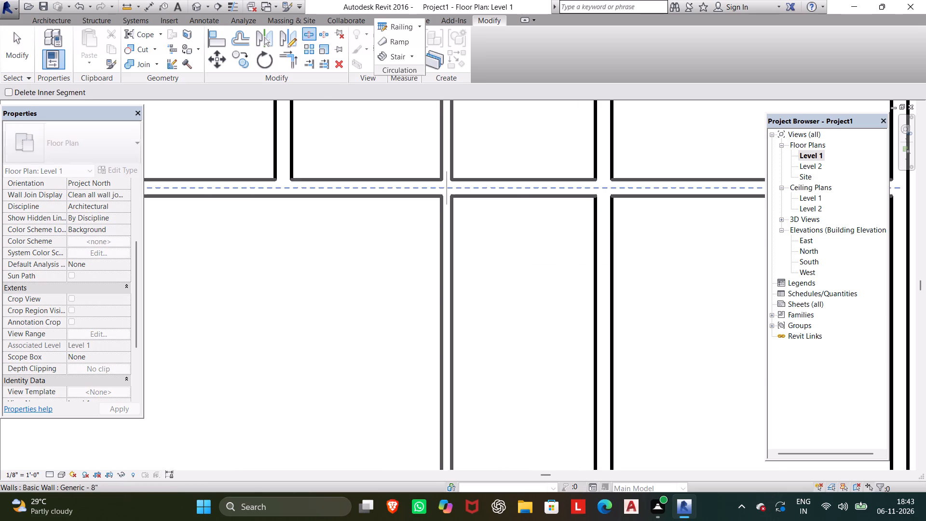
pyautogui.scroll(-2, 441, 275)
pyautogui.moveTo(441, 280); pyautogui.dragTo(443, 170, button='middle')
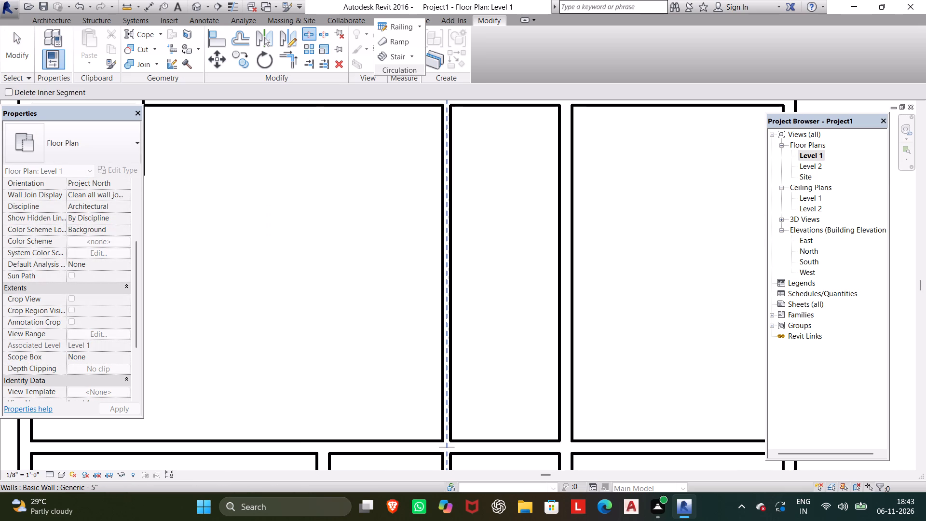
pyautogui.click(447, 448)
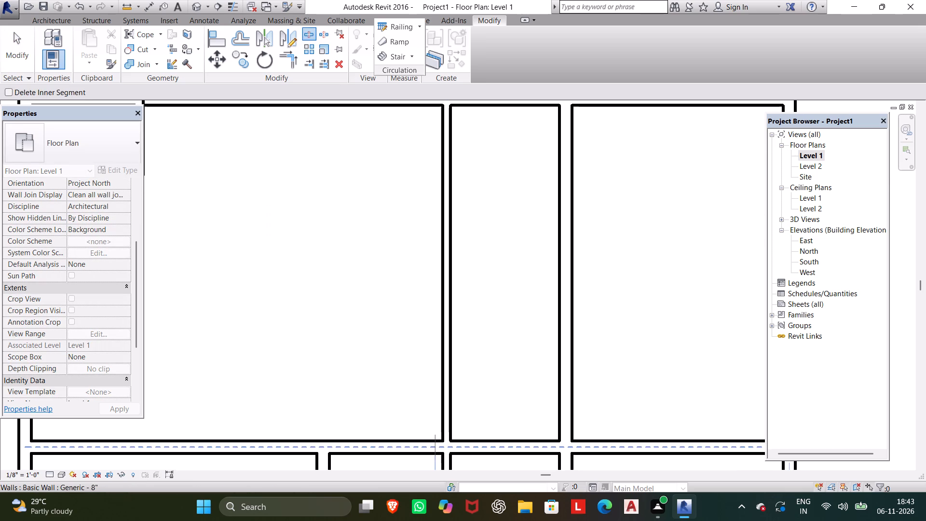
pyautogui.press('Escape')
pyautogui.press('Escape')
# Delete the 5" vertical wall's middle segment, between the upper and lower horizontal interior walls.
pyautogui.click(449, 310)
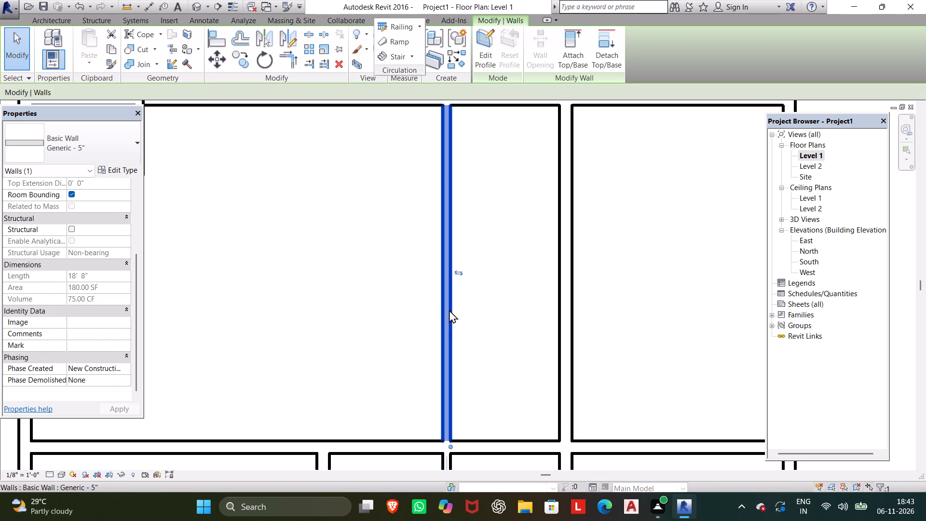
pyautogui.press('Delete')
# Set the first vertical interior wall south of the lower horizontal wall to 11' from the west exterior wall.
pyautogui.scroll(-3, 452, 330)
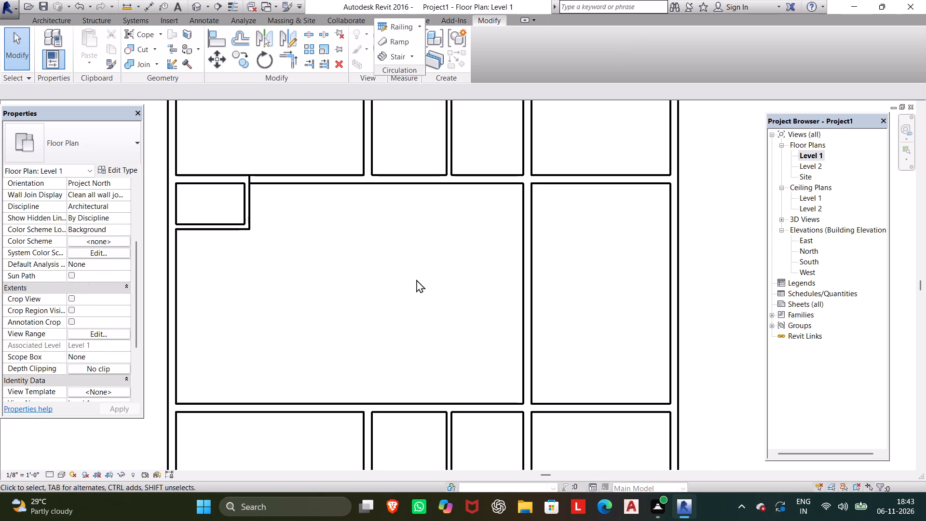
pyautogui.scroll(-3, 416, 287)
pyautogui.moveTo(416, 287); pyautogui.dragTo(391, 279, button='middle')
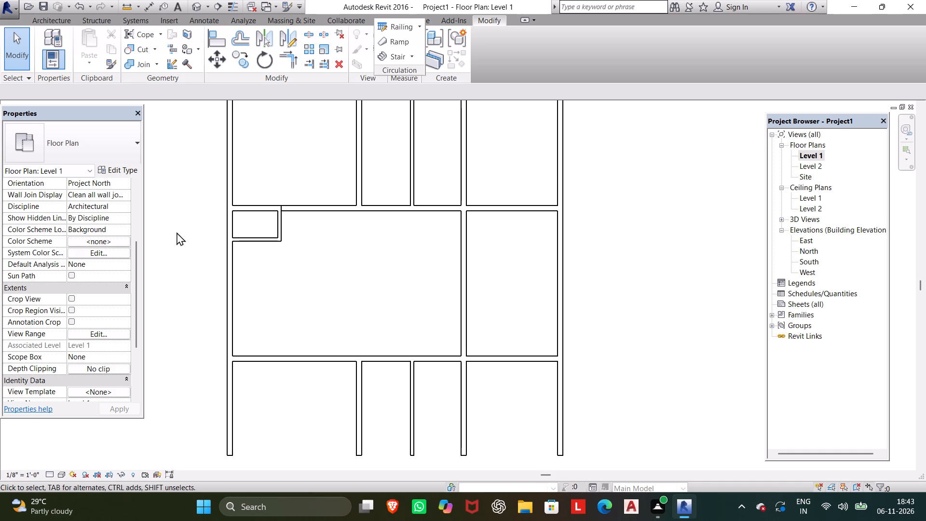
pyautogui.scroll(-3, 292, 266)
pyautogui.moveTo(293, 266); pyautogui.dragTo(293, 244, button='middle')
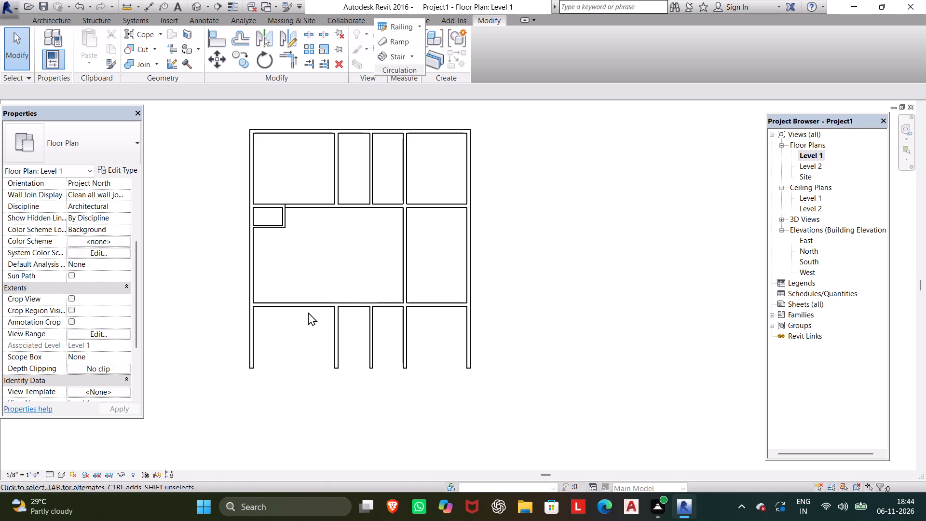
pyautogui.click(300, 303)
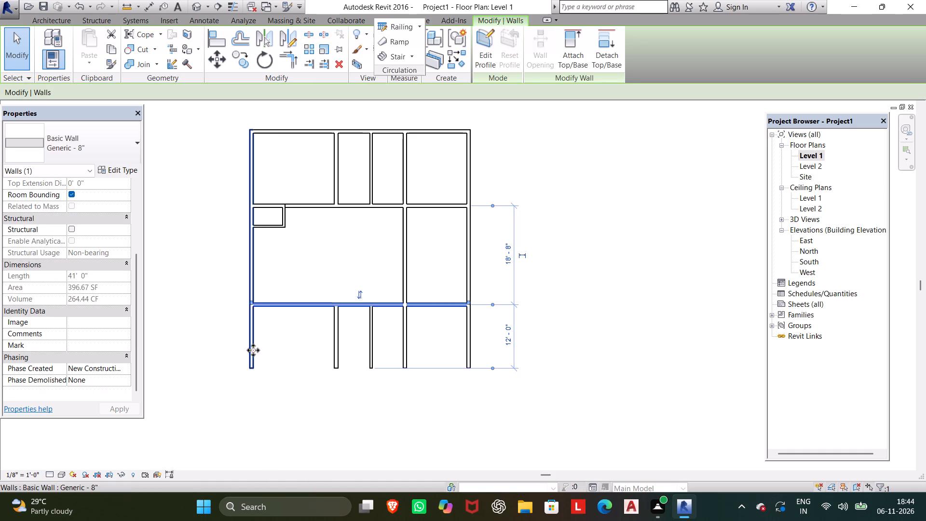
pyautogui.click(254, 350)
pyautogui.click(336, 356)
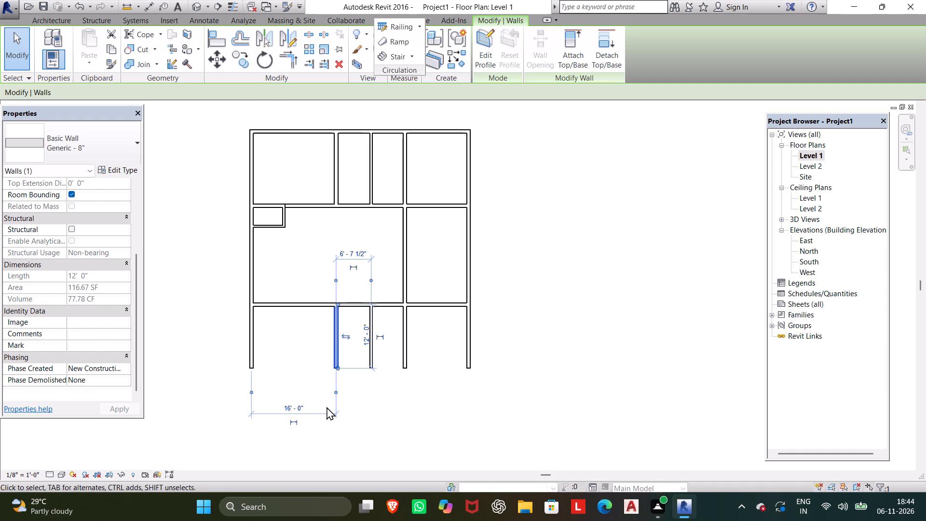
pyautogui.click(292, 408)
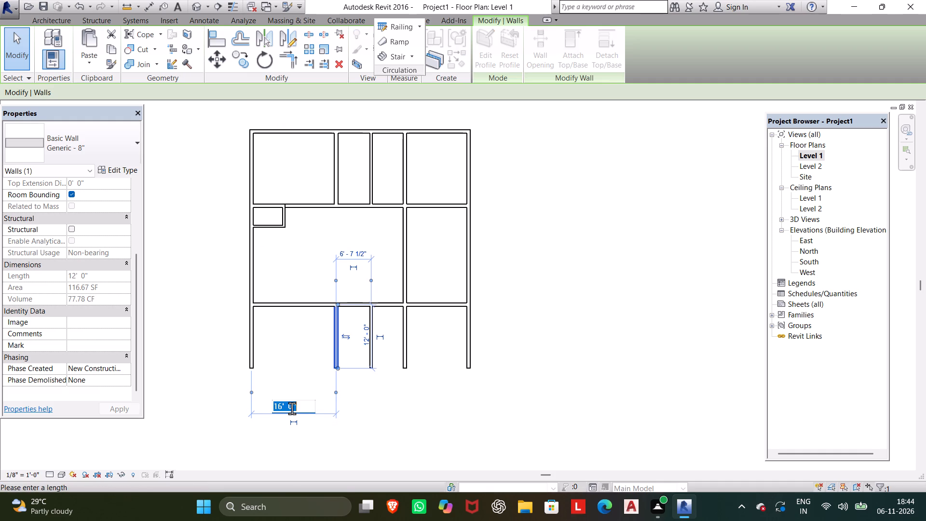
pyautogui.write("11'")
pyautogui.press('Return')
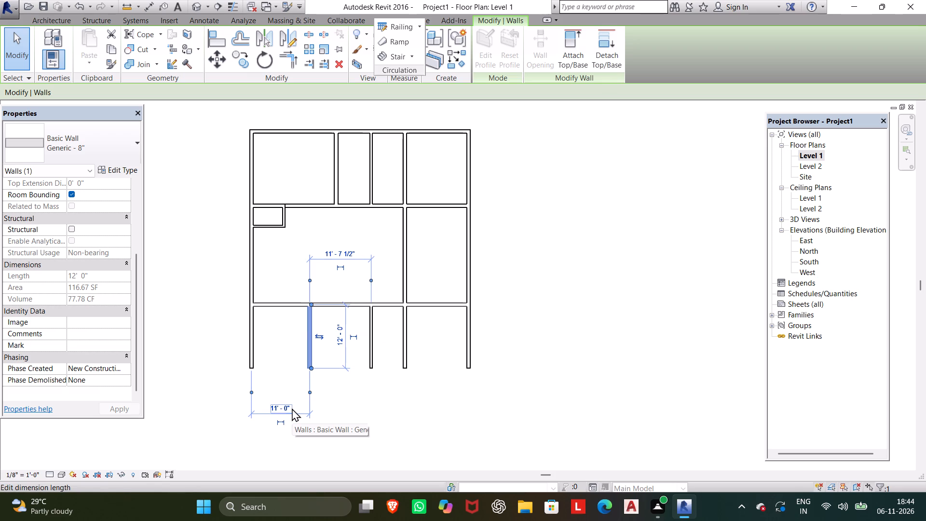
pyautogui.click(350, 420)
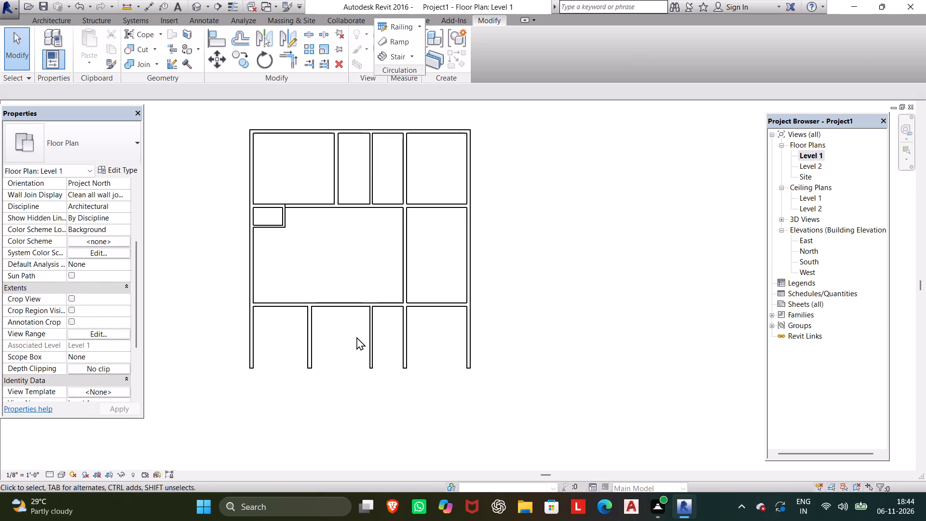
# Set the southern segment of the 5" vertical wall to 13' from the vertical interior wall west of it.
pyautogui.click(346, 300)
pyautogui.click(371, 341)
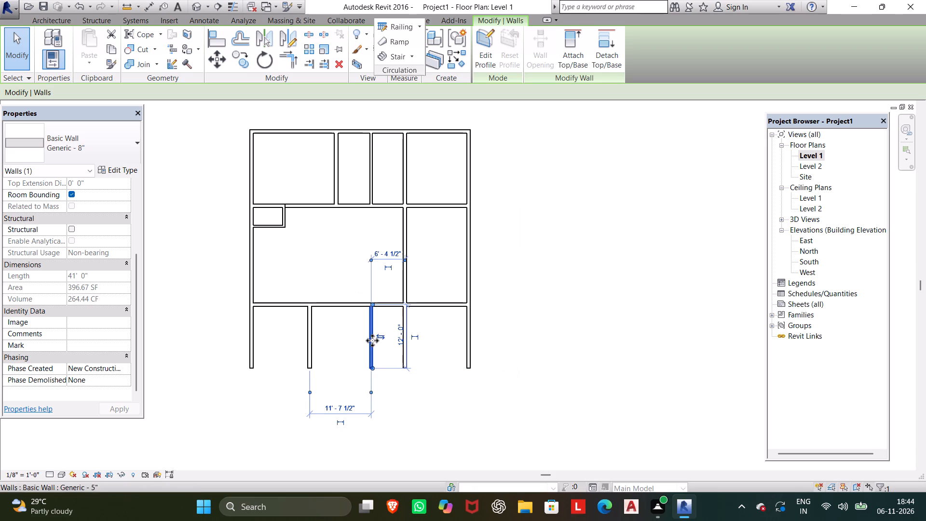
pyautogui.click(350, 407)
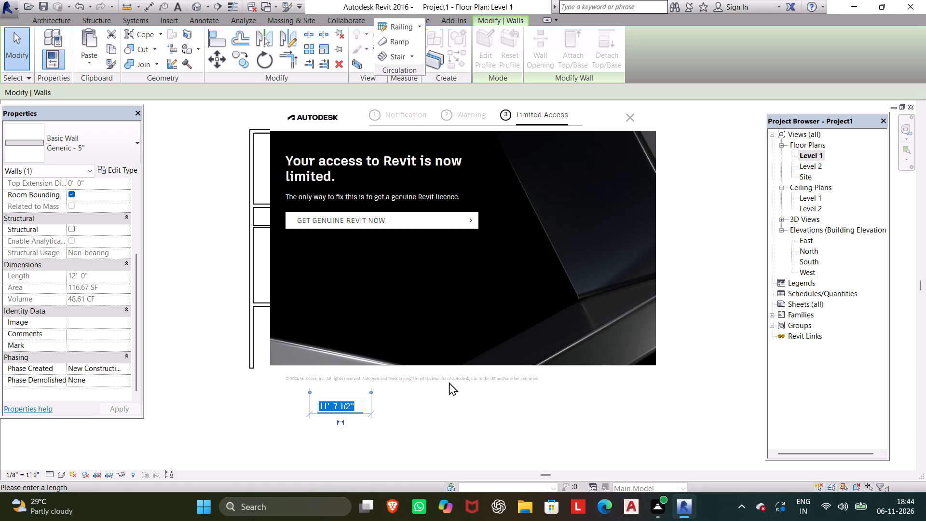
pyautogui.click(635, 113)
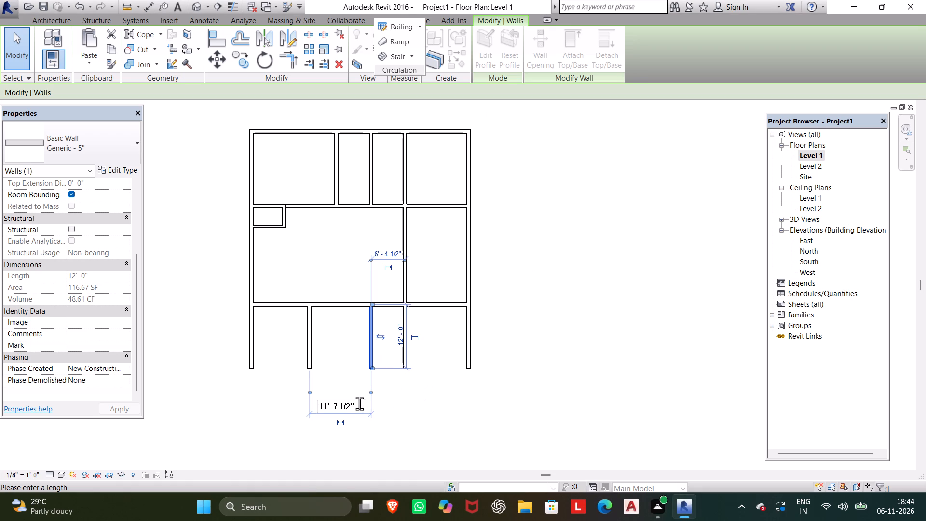
pyautogui.moveTo(356, 403); pyautogui.dragTo(300, 414)
pyautogui.write("13'")
pyautogui.press('Return')
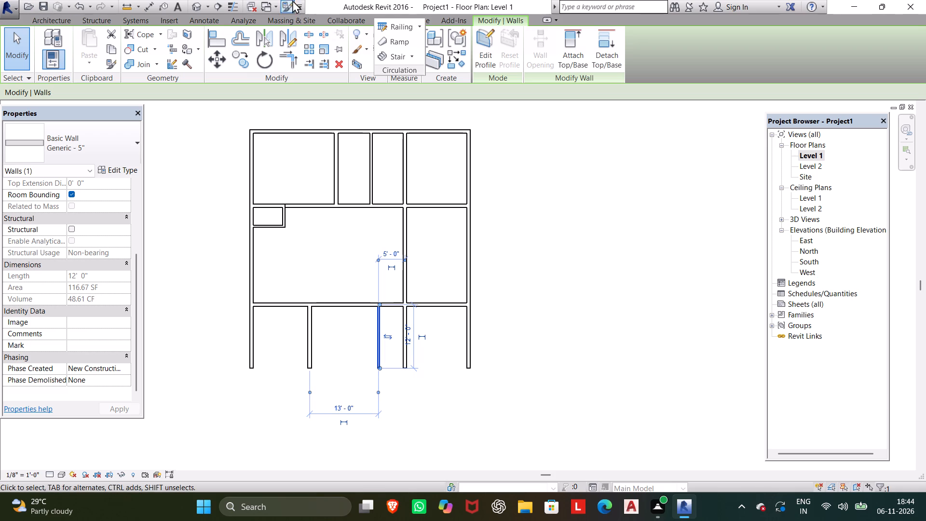
pyautogui.click(317, 260)
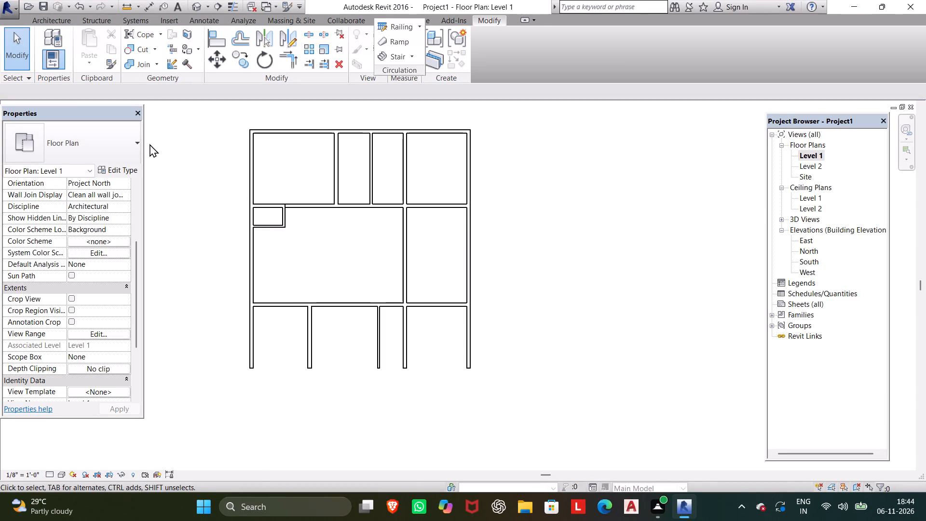
# Offset a copy of the lower horizontal interior wall 7' to the south.
pyautogui.click(246, 37)
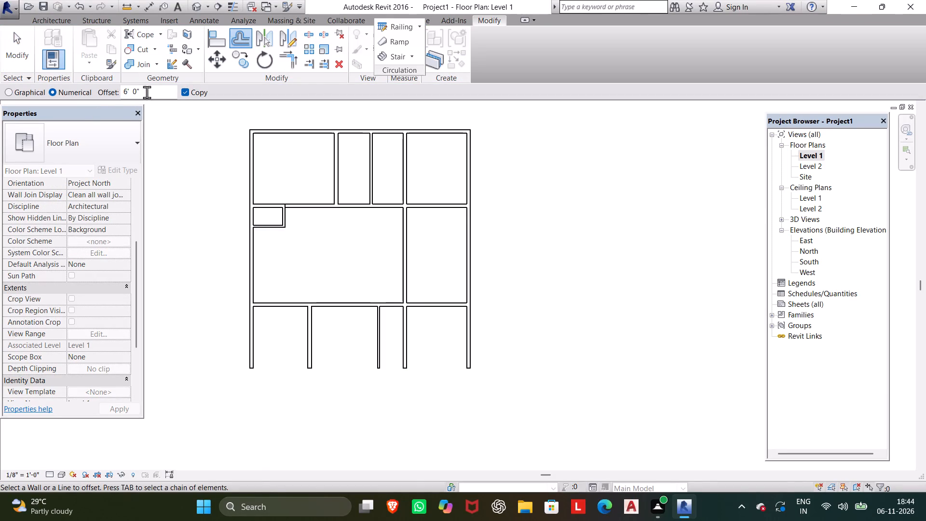
pyautogui.moveTo(147, 92); pyautogui.dragTo(111, 100)
pyautogui.write("7'")
pyautogui.press('Return')
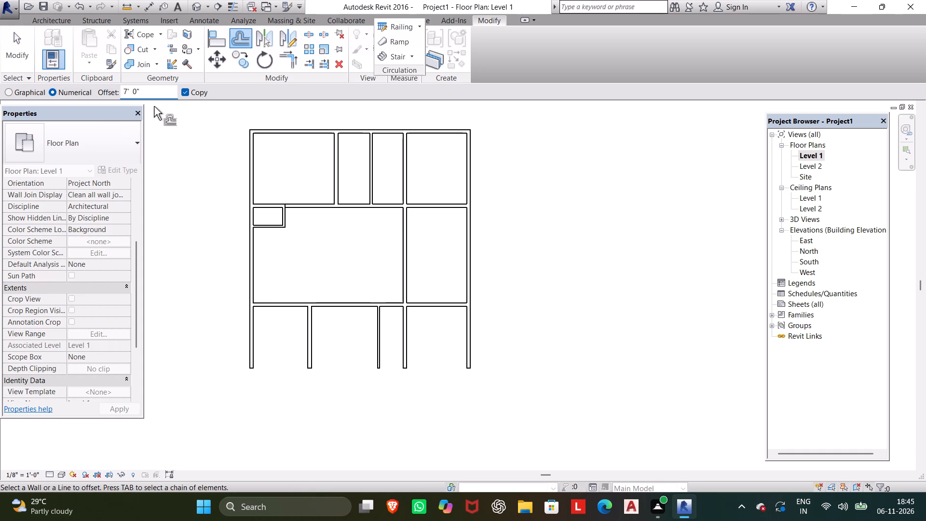
pyautogui.click(150, 88)
pyautogui.press('Return')
pyautogui.click(342, 310)
pyautogui.press('Escape')
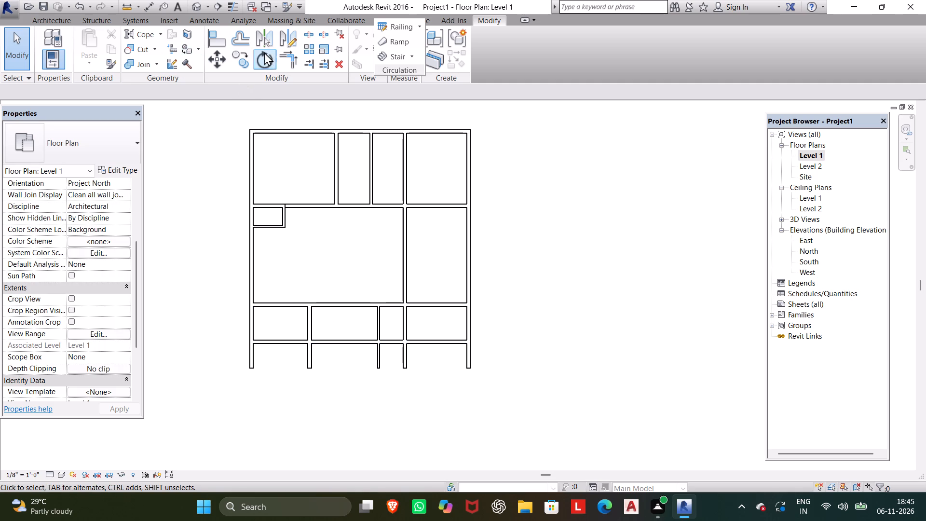
# Trim the new southern horizontal wall to a corner with the first vertical interior wall, keeping its eastern part.
pyautogui.click(291, 59)
pyautogui.click(326, 339)
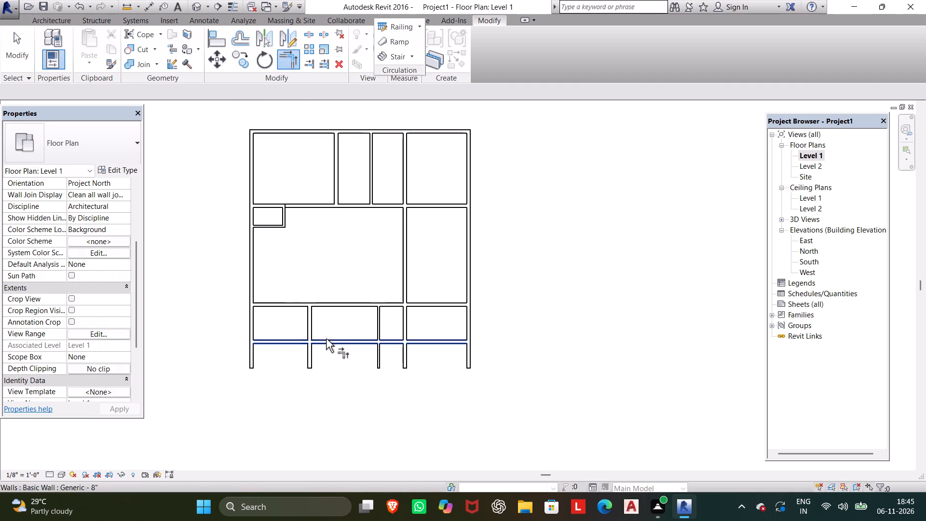
pyautogui.click(311, 324)
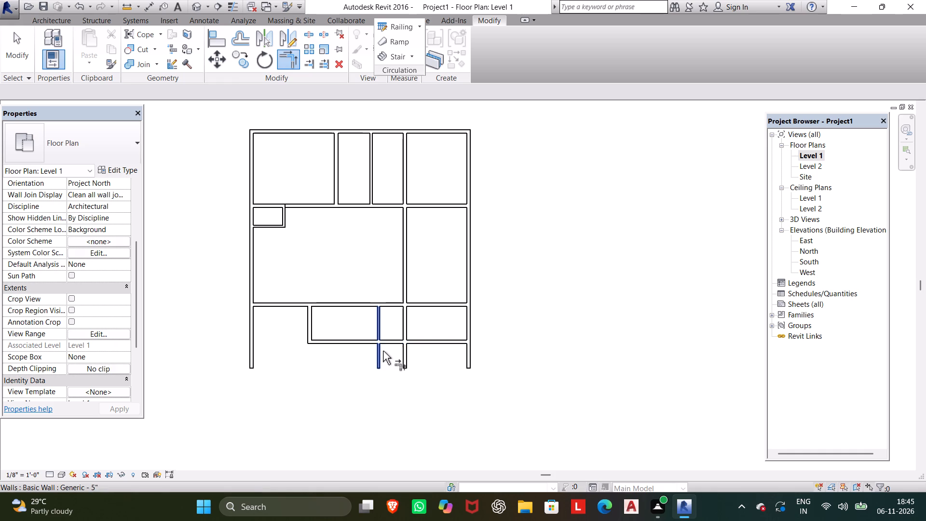
pyautogui.press('Escape')
# Change the southern segment of the 5" vertical wall to the Generic - 8" wall type.
pyautogui.click(376, 323)
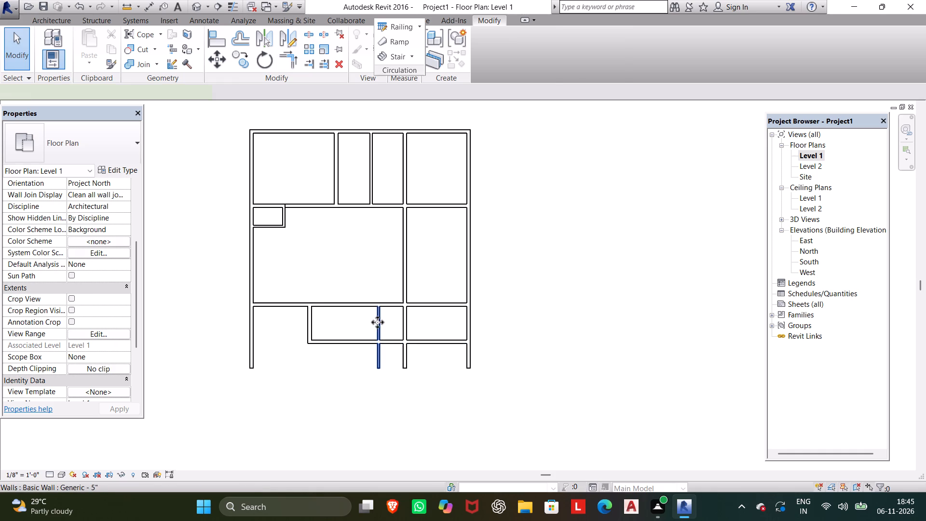
pyautogui.click(84, 146)
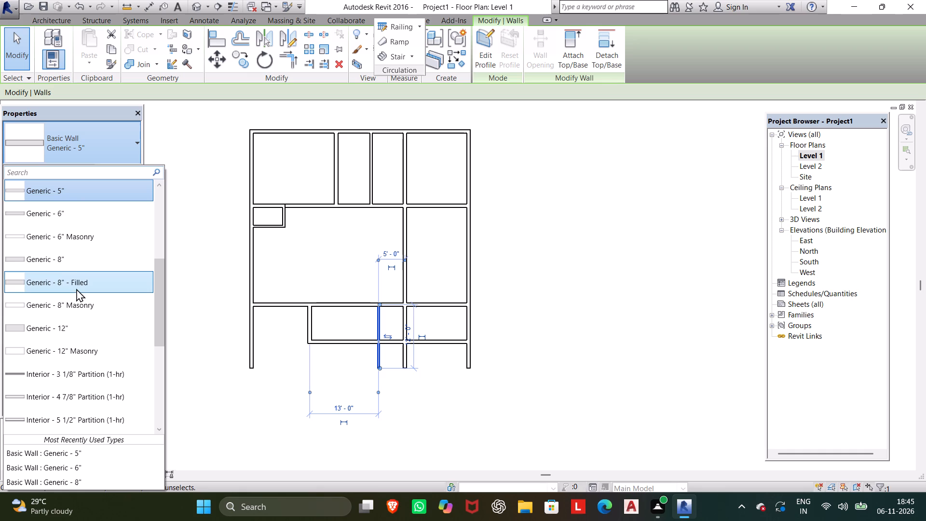
pyautogui.click(76, 259)
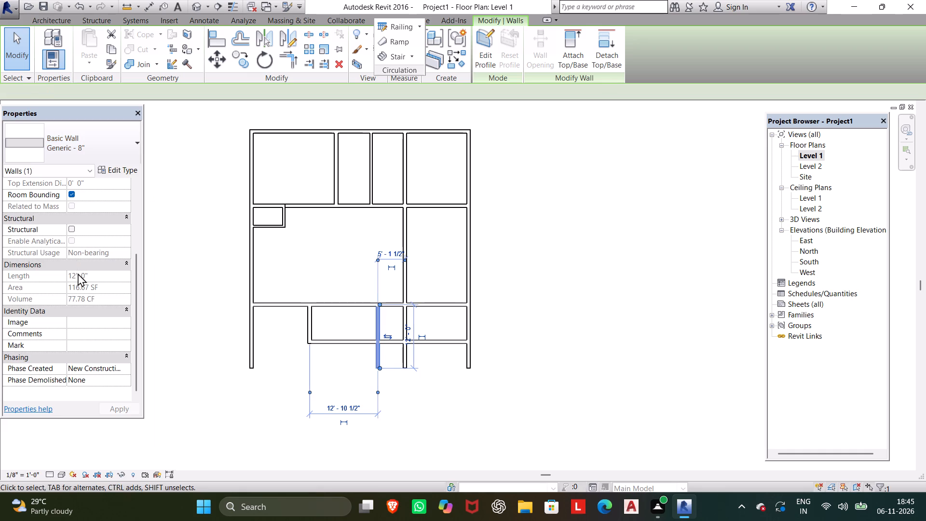
pyautogui.click(446, 402)
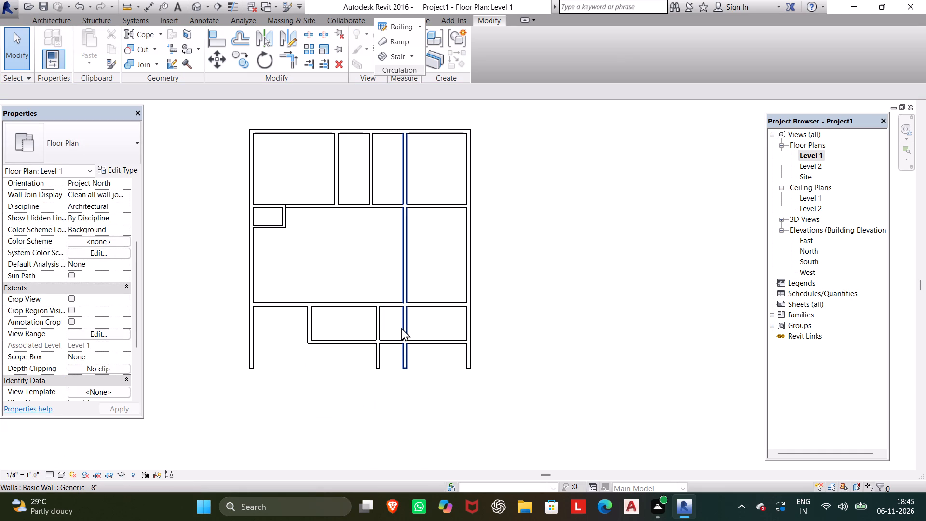
# Shorten the long vertical 8" interior wall to 32' 8", ending its southern end at the lower full-width horizontal interior wall.
pyautogui.click(406, 356)
pyautogui.scroll(3, 401, 346)
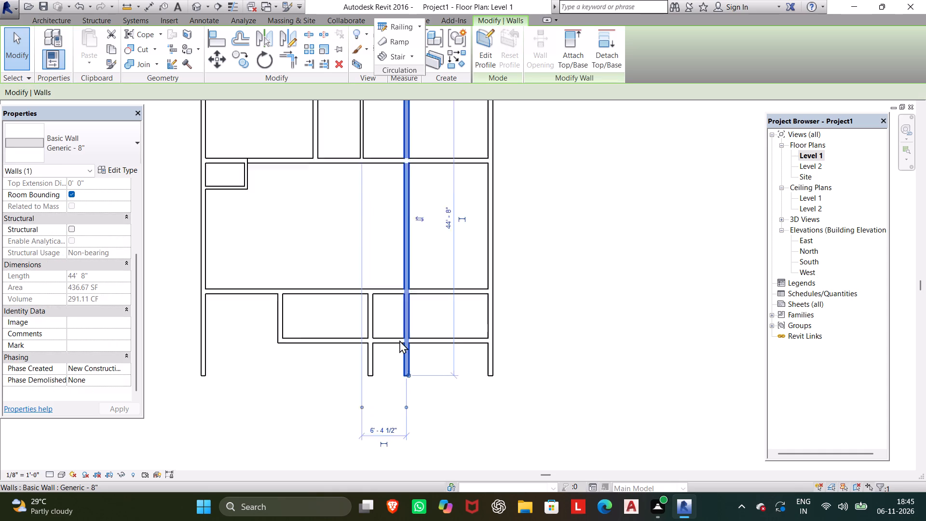
pyautogui.scroll(1, 399, 340)
pyautogui.moveTo(412, 385); pyautogui.dragTo(409, 357)
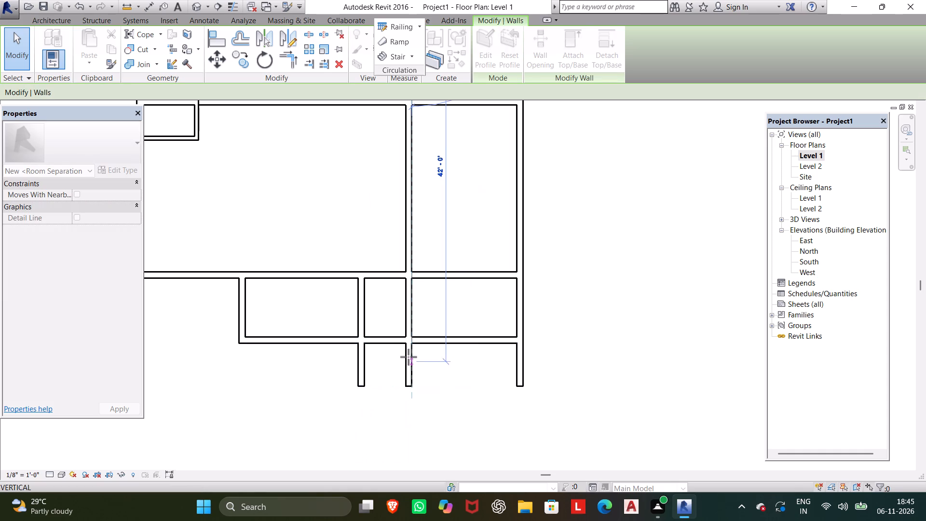
pyautogui.moveTo(409, 357); pyautogui.dragTo(411, 274)
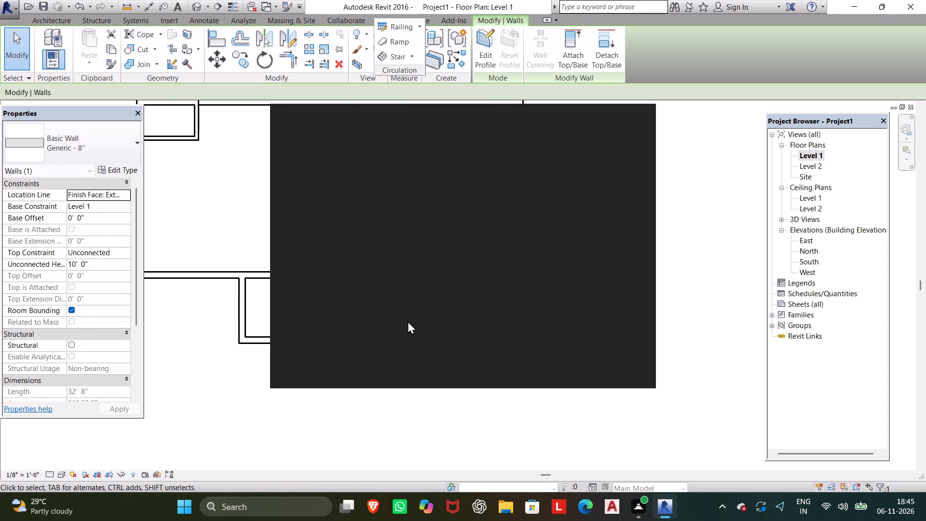
pyautogui.click(636, 122)
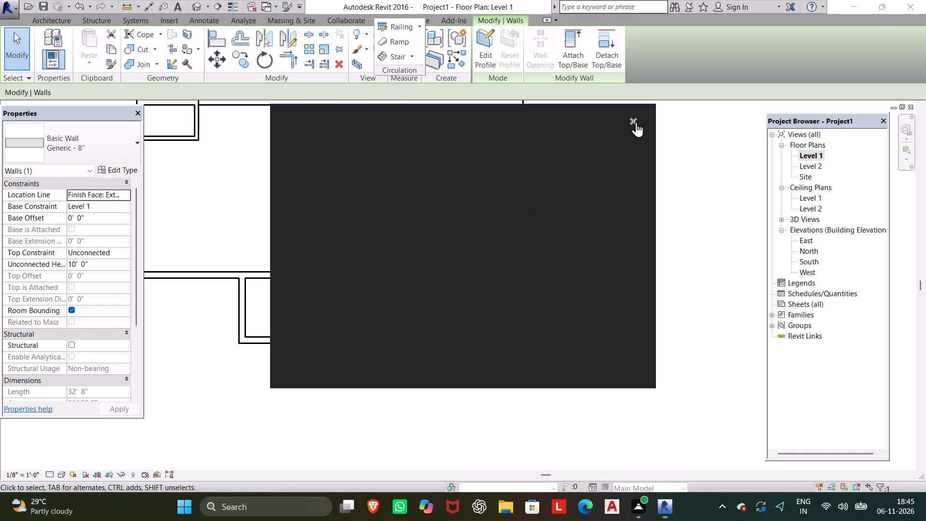
pyautogui.click(409, 368)
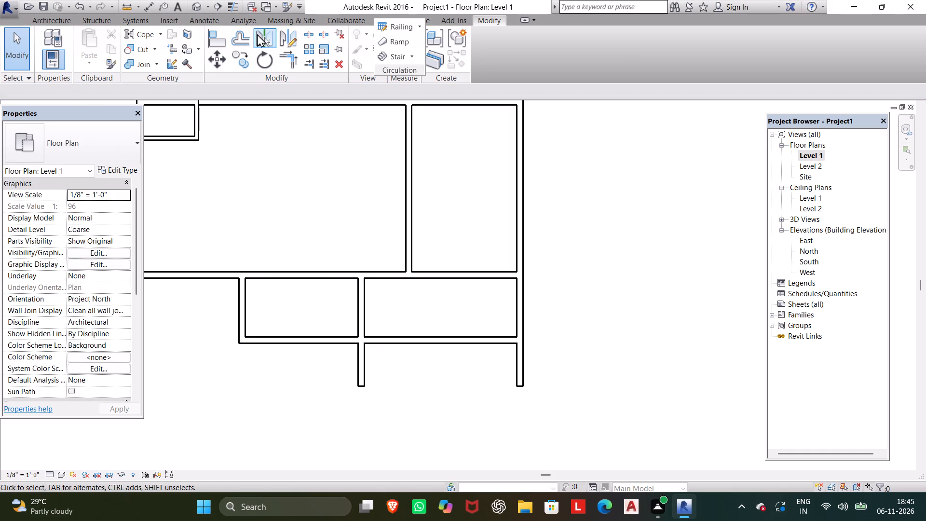
# Trim the southernmost horizontal wall and the vertical wall on the small southern room's east side to a corner, removing both overhangs.
pyautogui.click(289, 49)
pyautogui.click(286, 54)
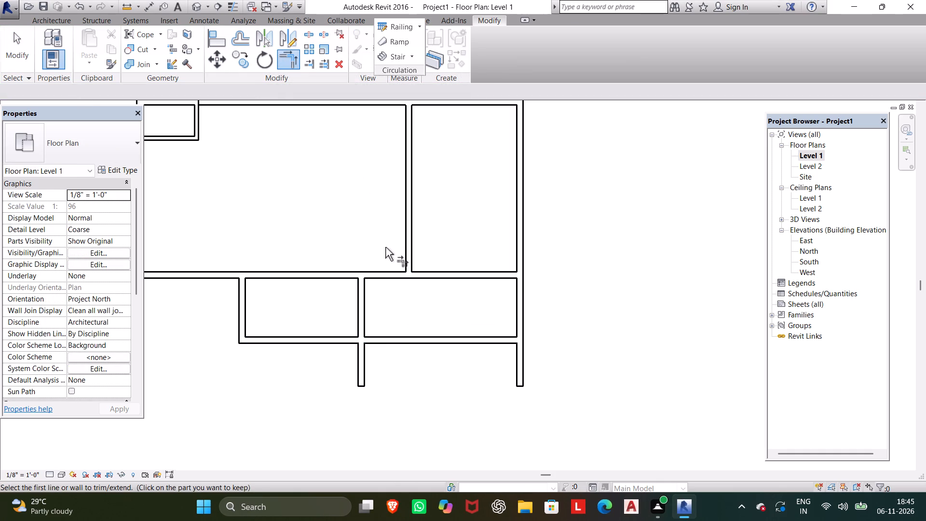
pyautogui.click(349, 339)
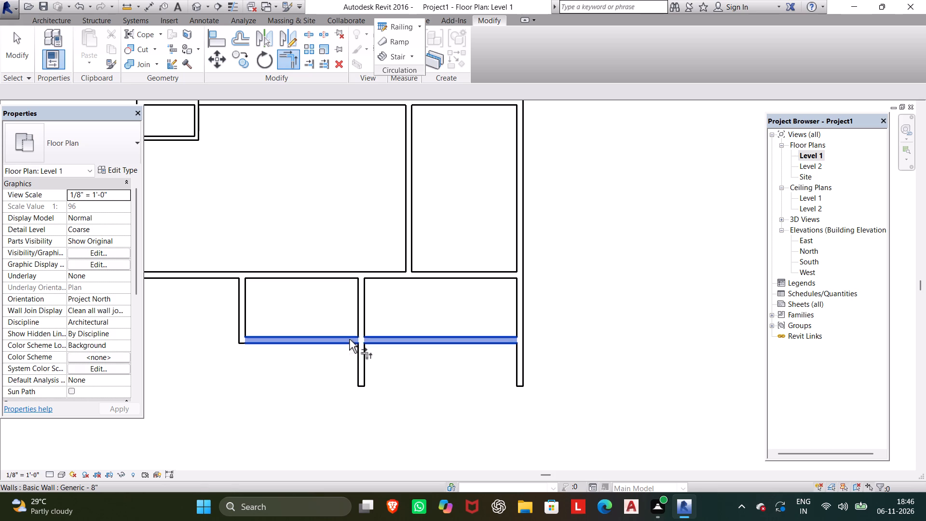
pyautogui.click(365, 319)
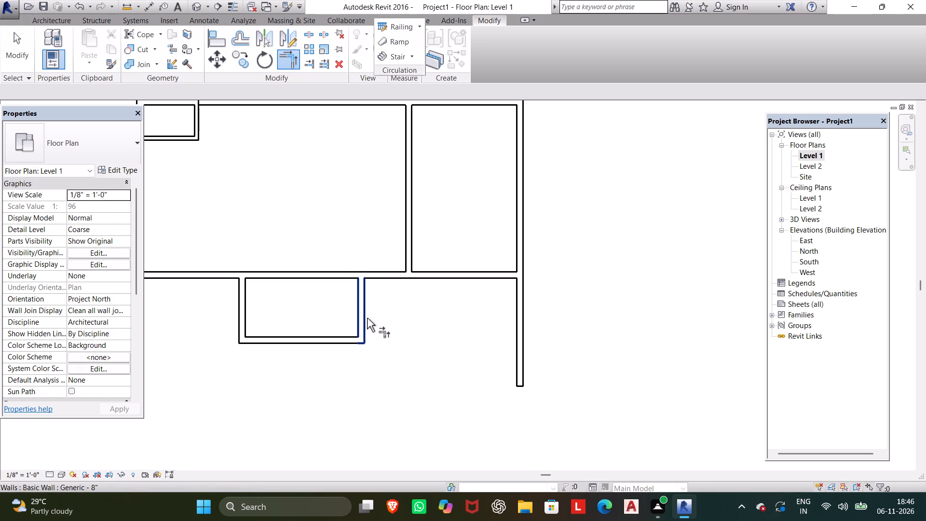
pyautogui.scroll(-2, 391, 338)
pyautogui.moveTo(395, 334); pyautogui.dragTo(433, 298, button='middle')
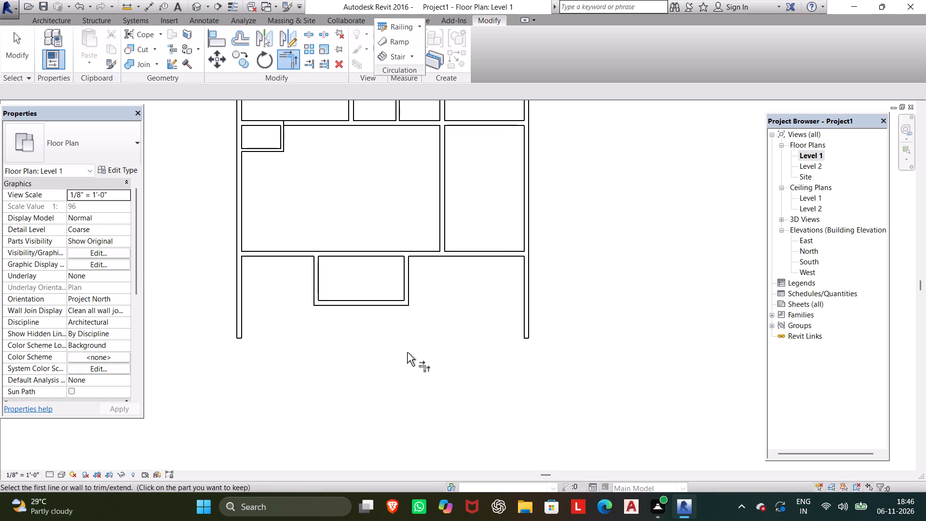
pyautogui.press('Escape')
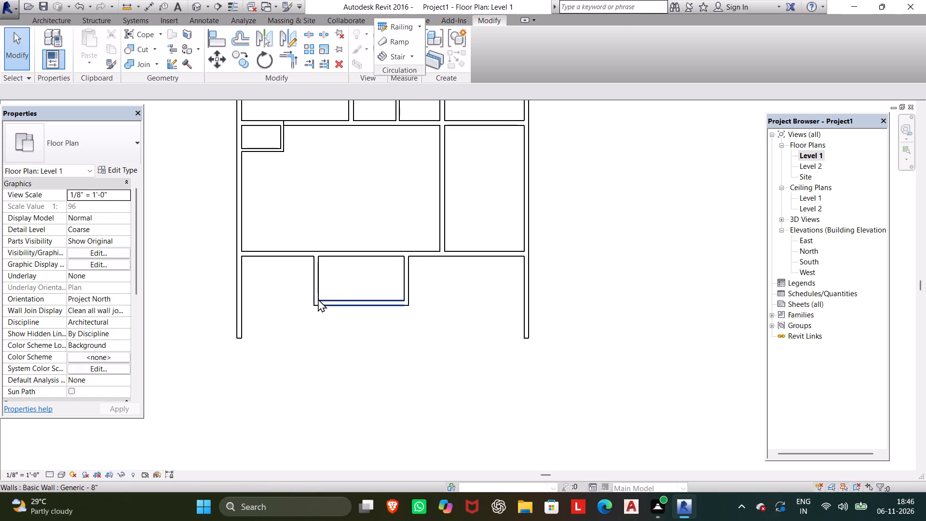
# Extend the small southern room's west wall southward to 12' long, level with the ends of the exterior side walls.
pyautogui.click(316, 297)
pyautogui.scroll(4, 309, 309)
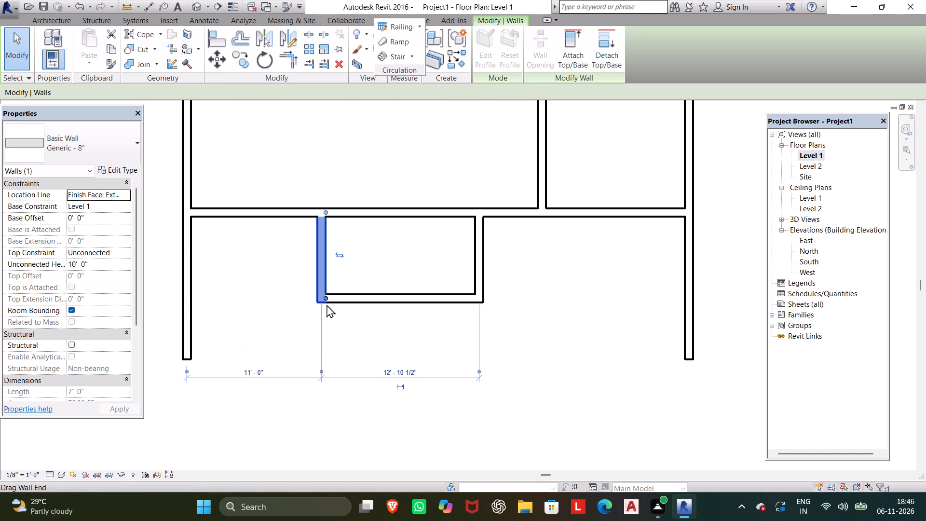
pyautogui.moveTo(326, 299); pyautogui.dragTo(326, 303)
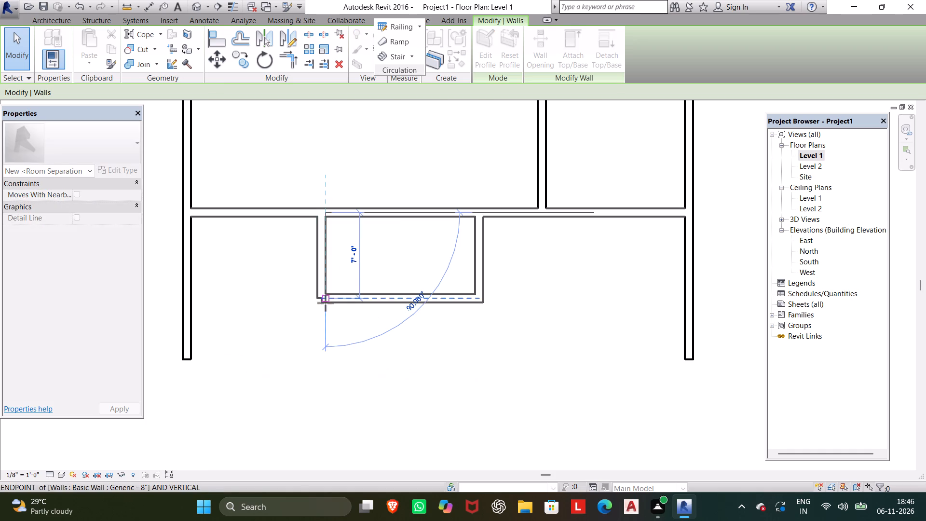
pyautogui.moveTo(326, 303); pyautogui.dragTo(322, 353)
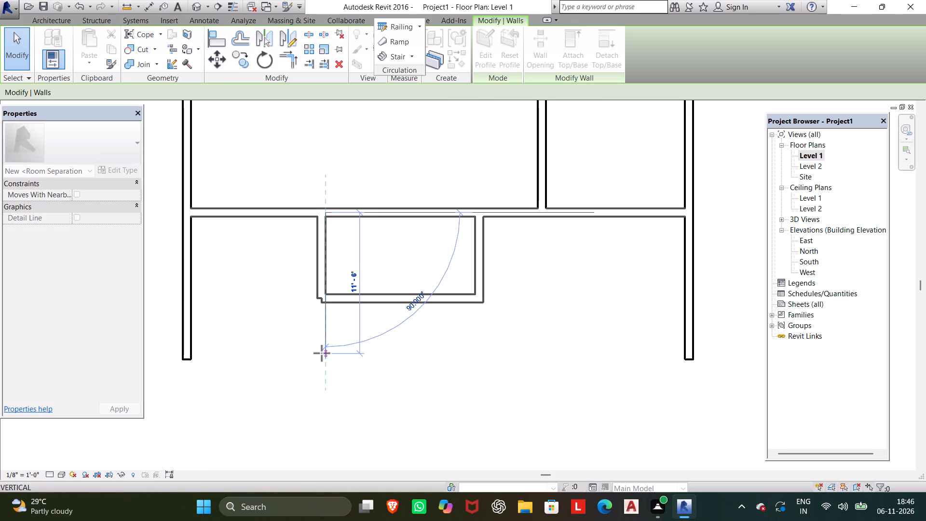
pyautogui.moveTo(322, 353); pyautogui.dragTo(325, 360)
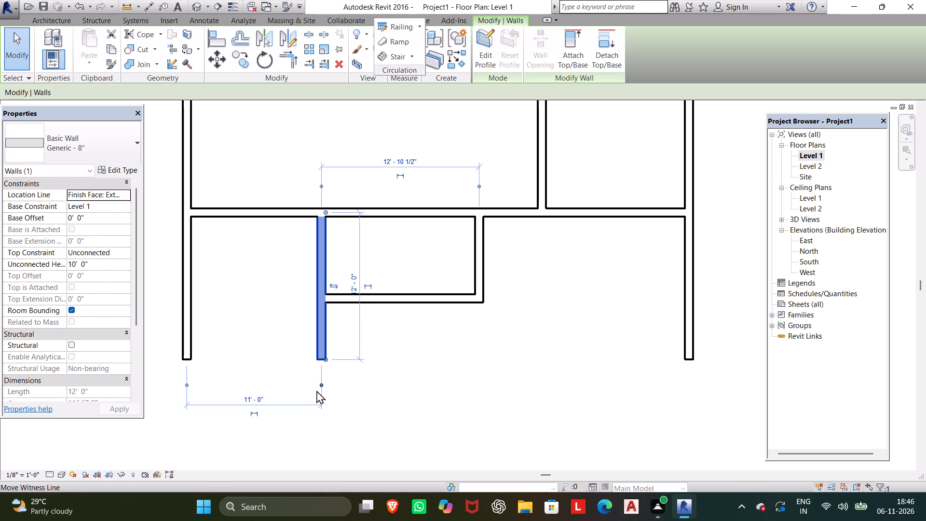
pyautogui.press('Escape')
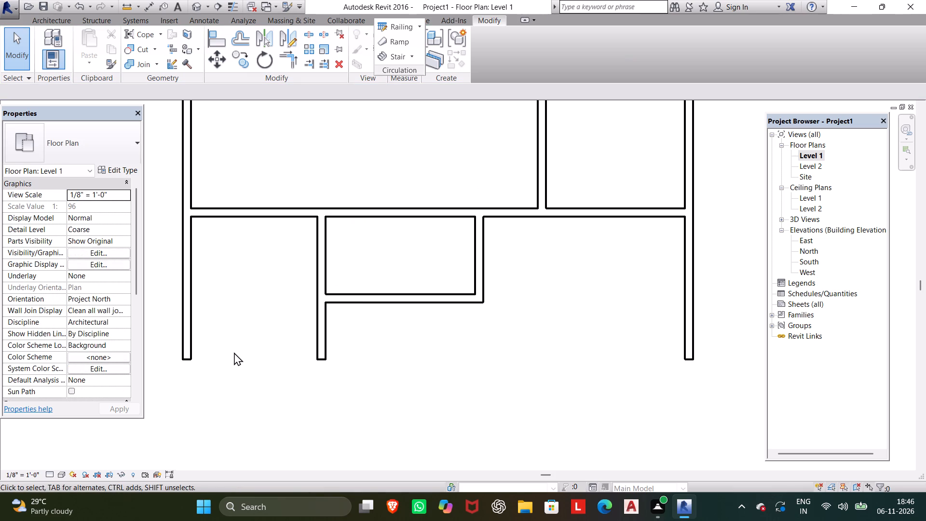
# Set the length of the west exterior wall to 45'.
pyautogui.scroll(-3, 234, 347)
pyautogui.moveTo(234, 347); pyautogui.dragTo(236, 359, button='middle')
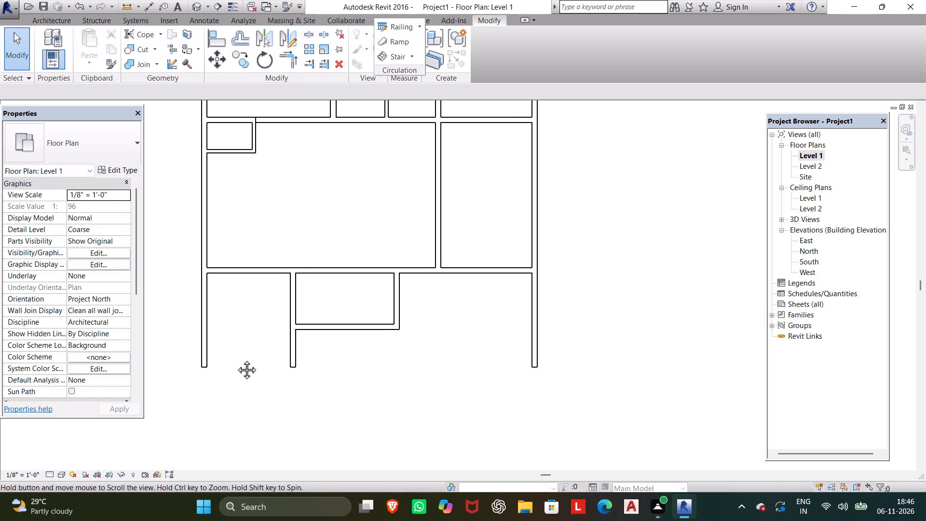
pyautogui.moveTo(236, 359); pyautogui.dragTo(257, 350, button='middle')
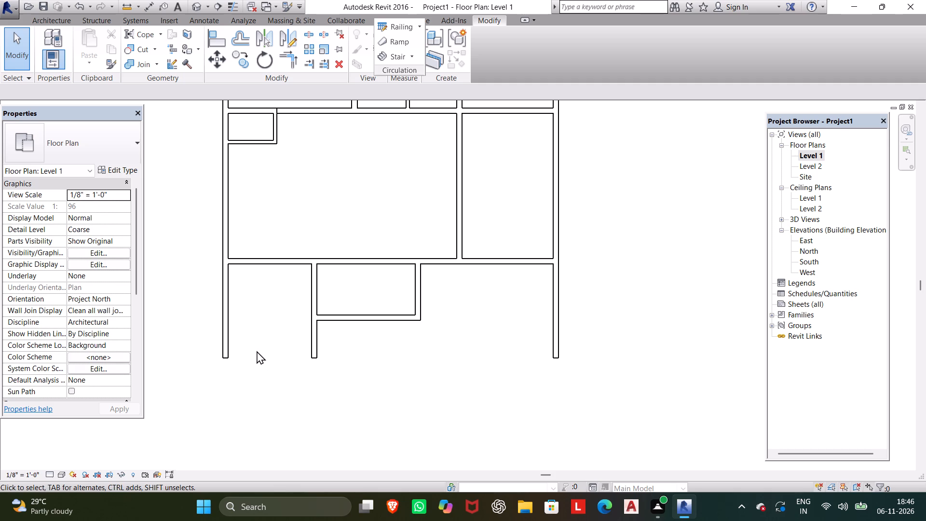
pyautogui.scroll(-3, 382, 348)
pyautogui.middleClick(385, 349)
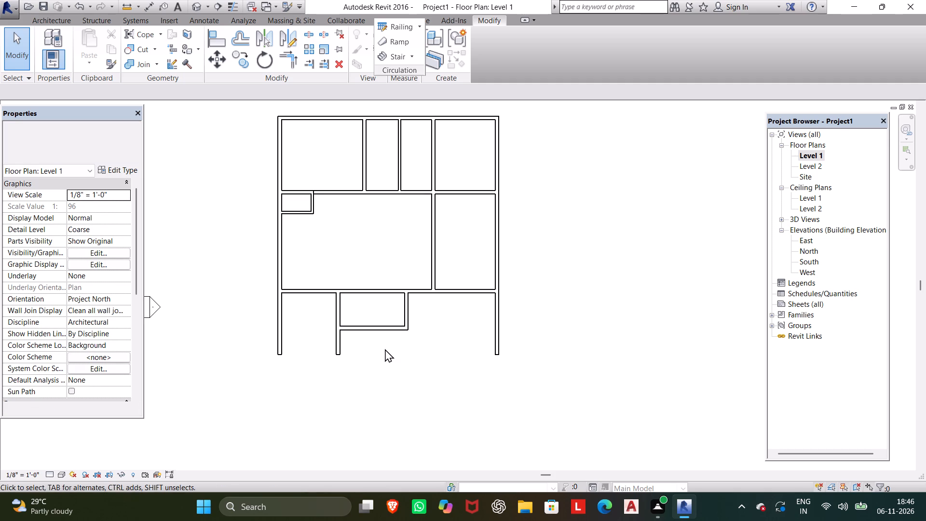
pyautogui.moveTo(389, 344); pyautogui.dragTo(456, 335, button='middle')
pyautogui.scroll(-3, 436, 346)
pyautogui.moveTo(435, 347); pyautogui.dragTo(442, 343, button='middle')
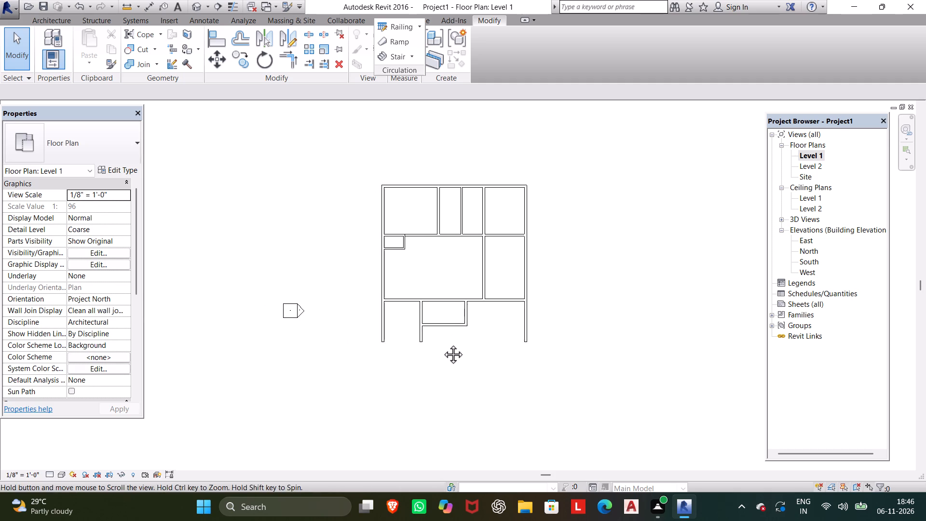
pyautogui.moveTo(442, 343); pyautogui.dragTo(444, 342, button='middle')
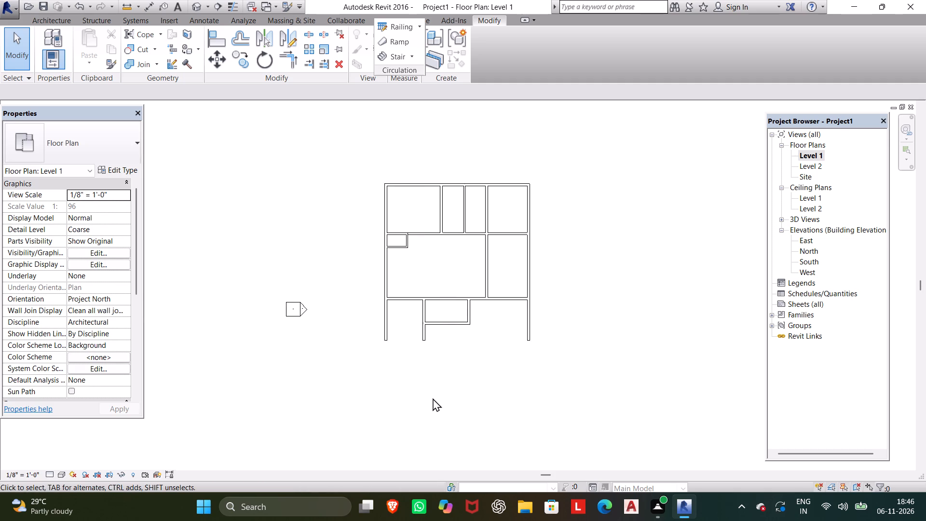
pyautogui.click(380, 282)
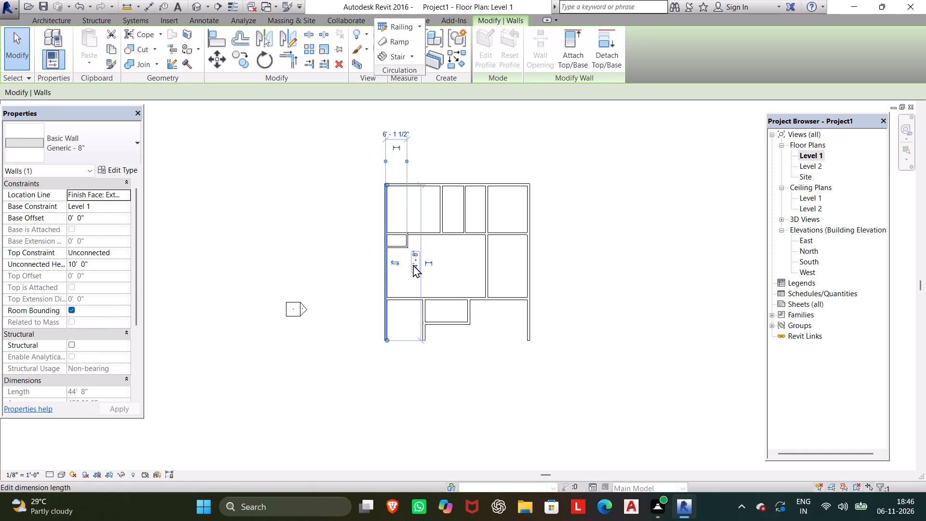
pyautogui.click(414, 265)
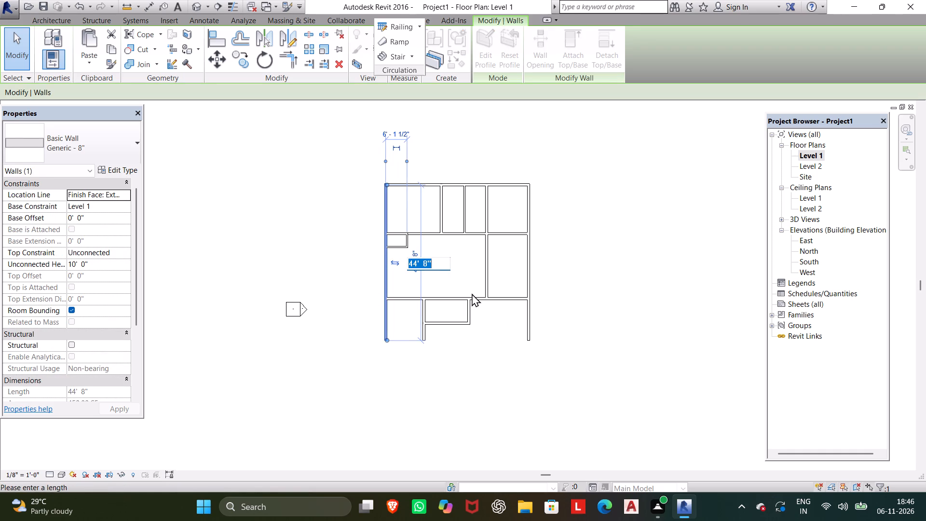
pyautogui.write("45'")
pyautogui.press('Return')
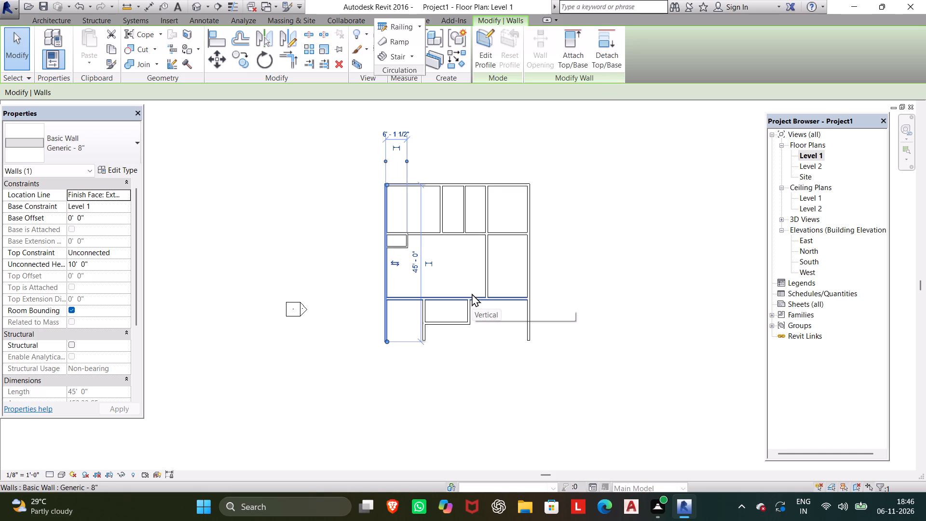
pyautogui.click(425, 372)
# Draw a 10' high Generic - 8" wall joining the southern ends of the west exterior wall and the extended vertical interior wall.
pyautogui.scroll(5, 372, 359)
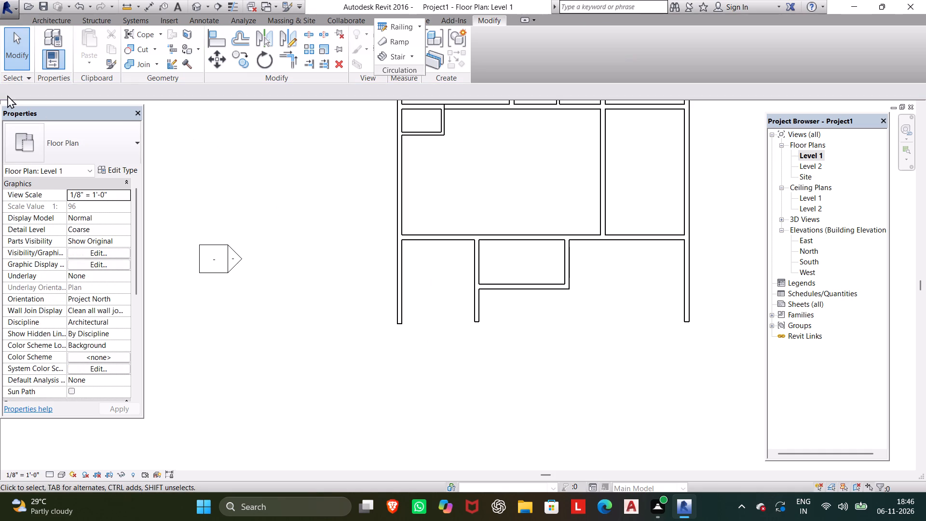
pyautogui.click(48, 21)
pyautogui.click(54, 40)
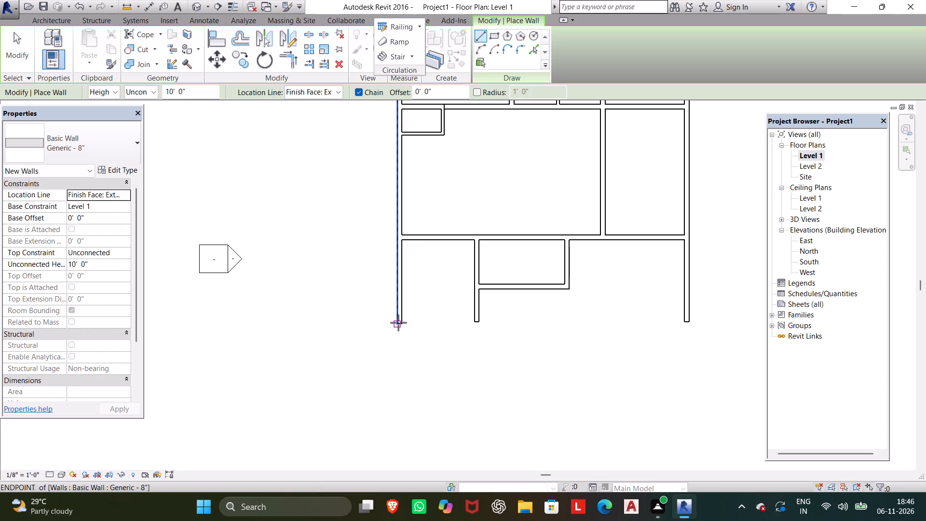
pyautogui.scroll(5, 398, 323)
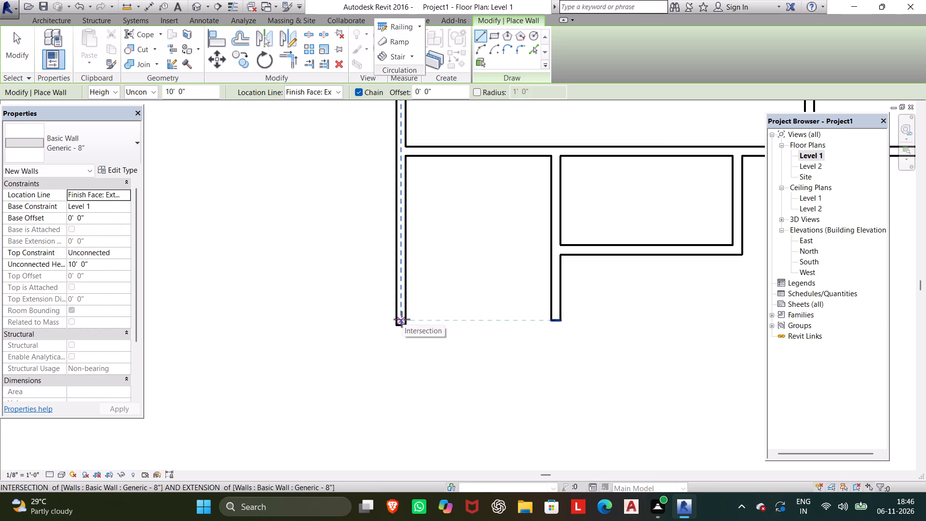
pyautogui.click(402, 319)
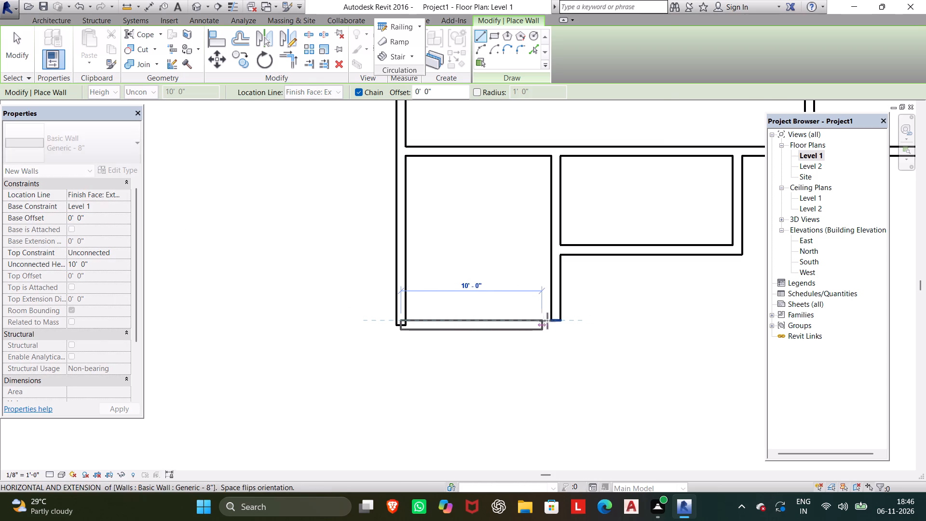
pyautogui.click(558, 325)
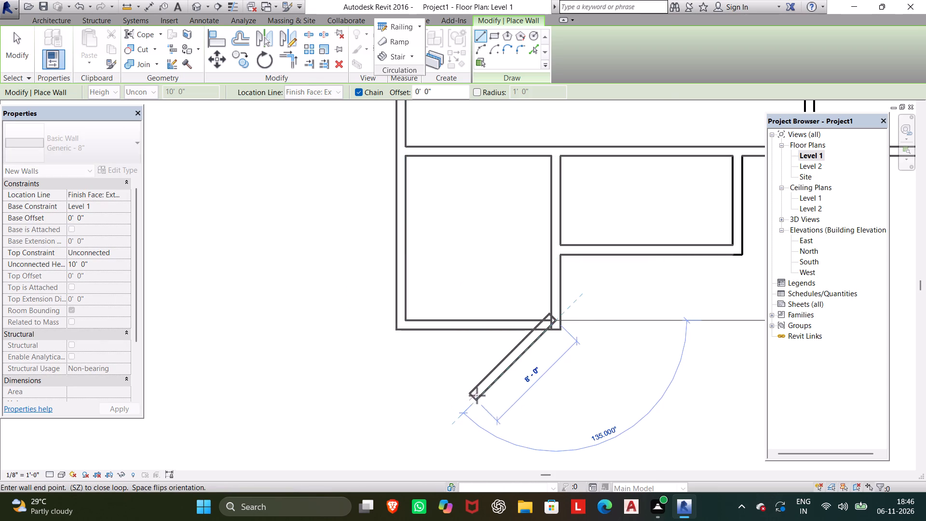
pyautogui.press('Escape')
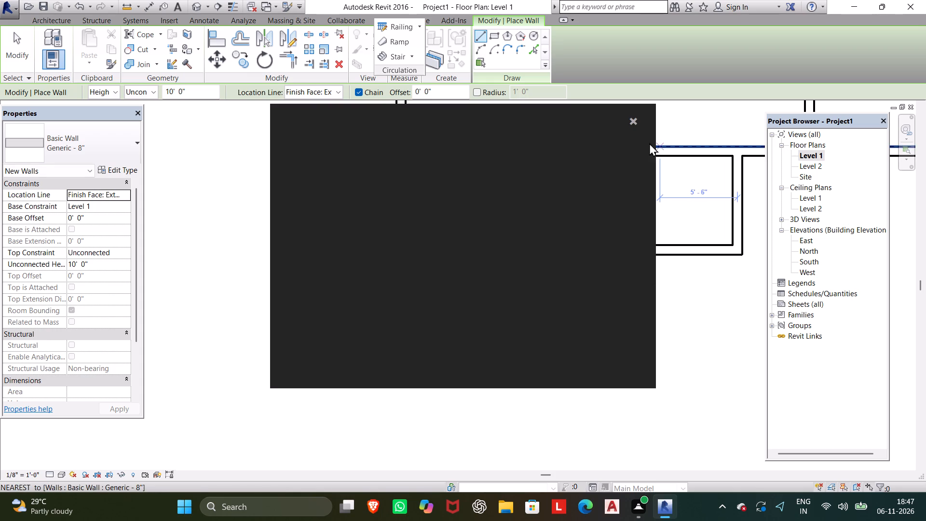
pyautogui.click(632, 122)
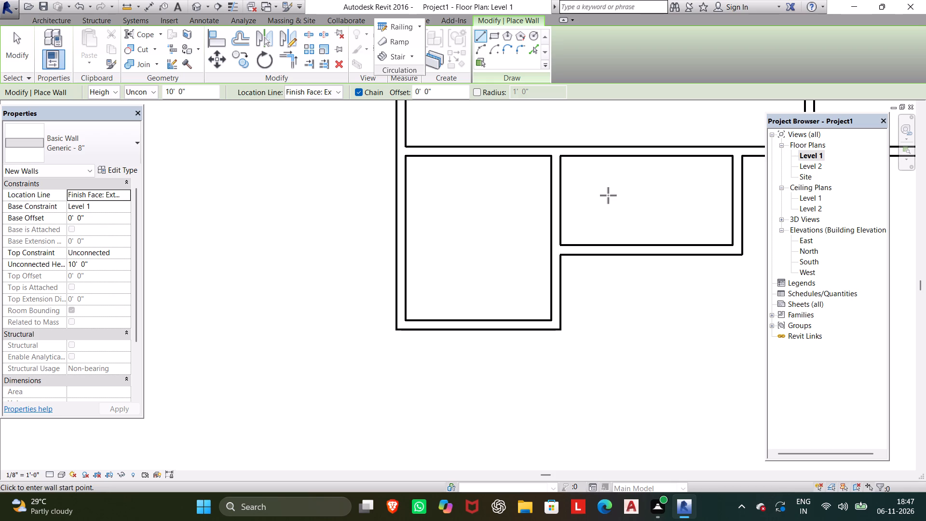
# Choose the Generic - 5" wall type for new walls.
pyautogui.click(120, 143)
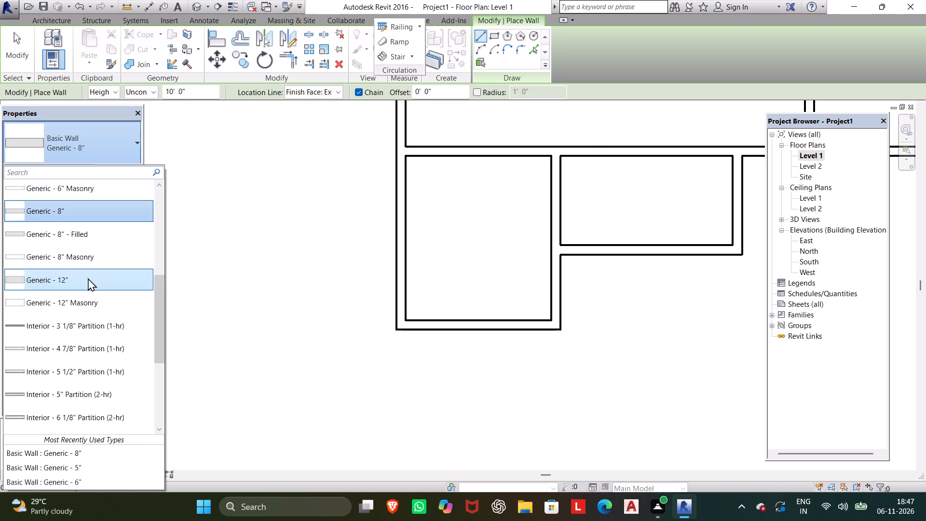
pyautogui.scroll(3, 88, 235)
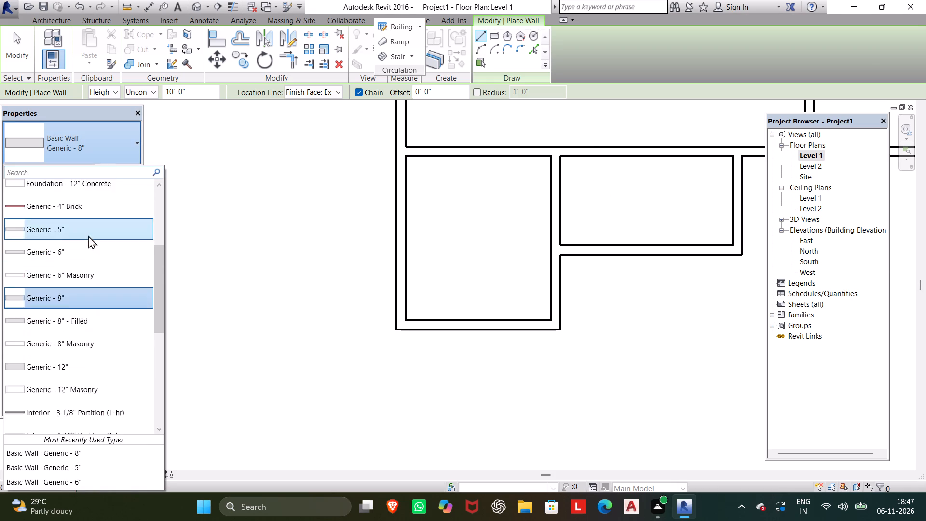
pyautogui.scroll(1, 88, 235)
pyautogui.click(81, 263)
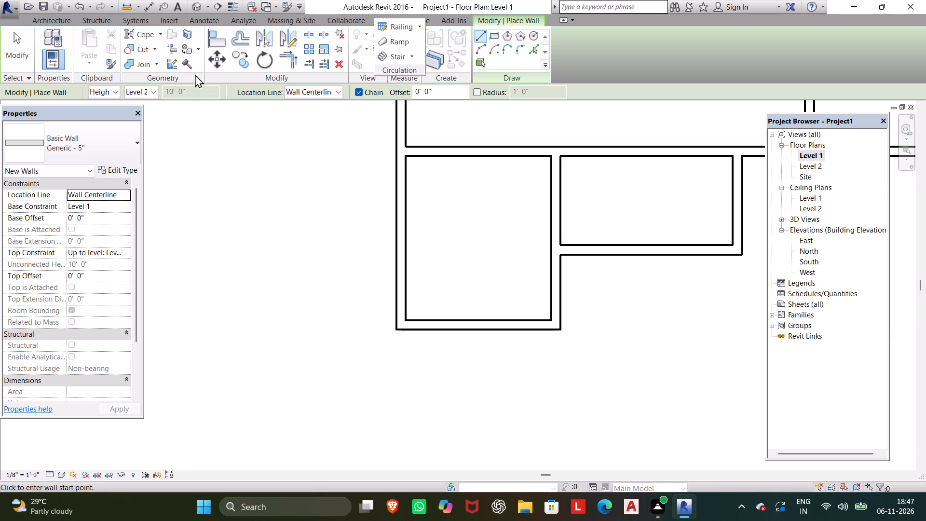
# Start a numerical Offset with Copy kept on and a distance of 6' 6".
pyautogui.click(239, 45)
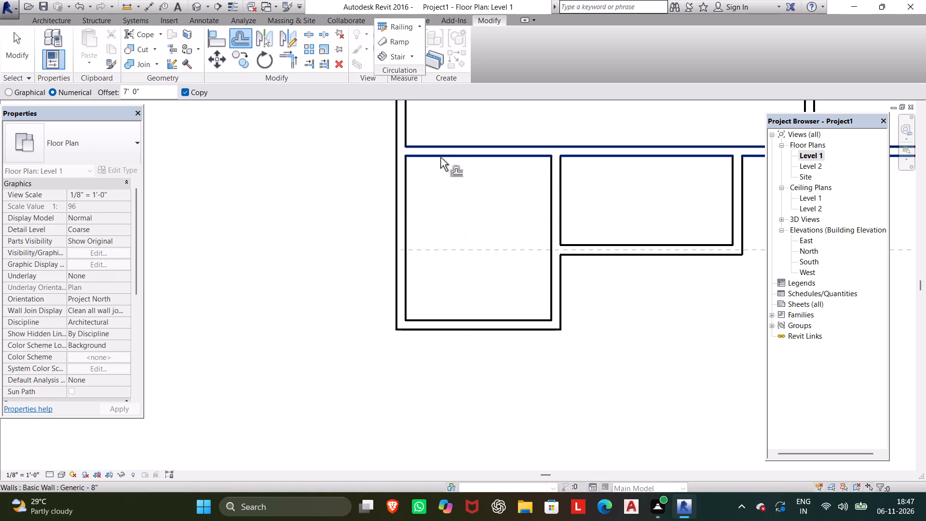
pyautogui.moveTo(158, 96); pyautogui.dragTo(108, 93)
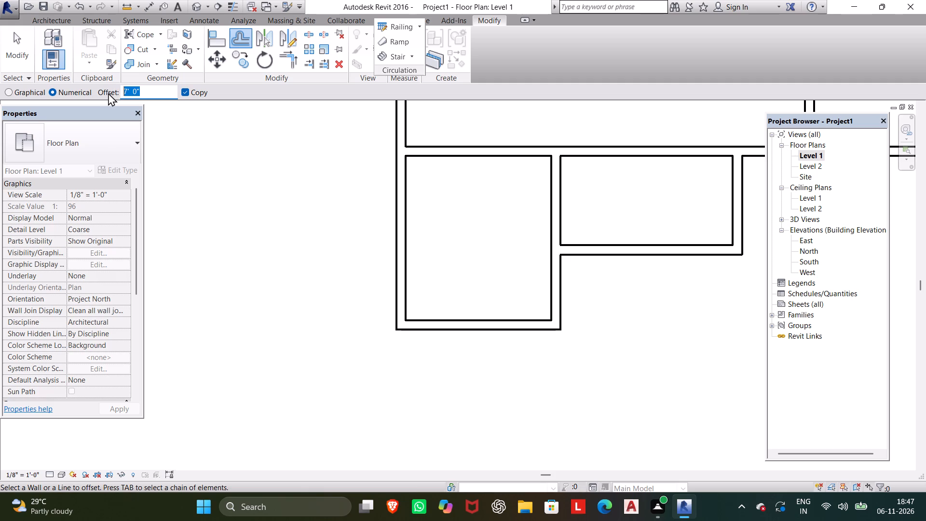
pyautogui.press('6')
pyautogui.press("'")
pyautogui.press('6')
pyautogui.hotkey('shift', '"')
pyautogui.press('Return')
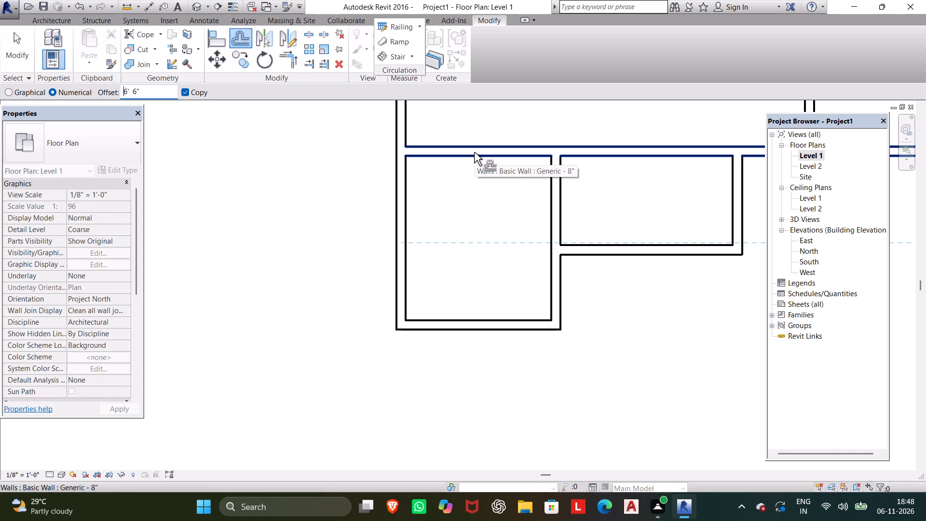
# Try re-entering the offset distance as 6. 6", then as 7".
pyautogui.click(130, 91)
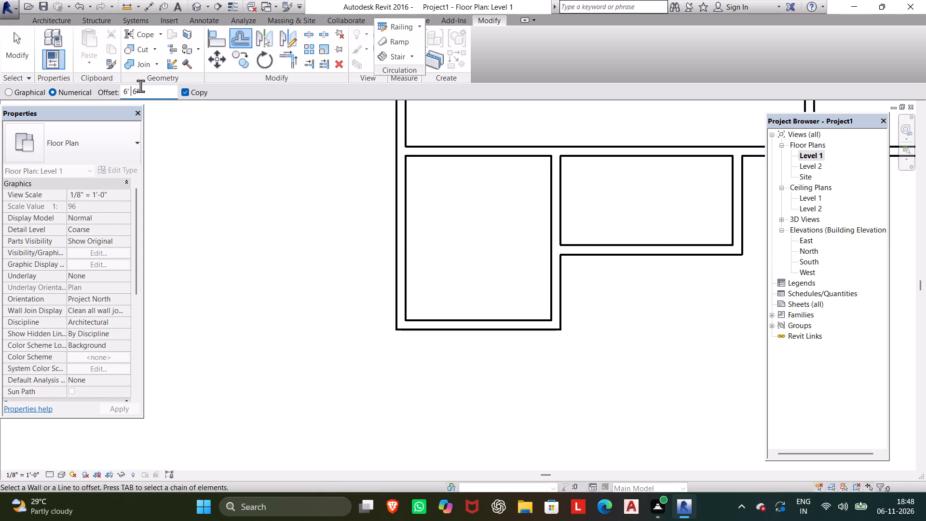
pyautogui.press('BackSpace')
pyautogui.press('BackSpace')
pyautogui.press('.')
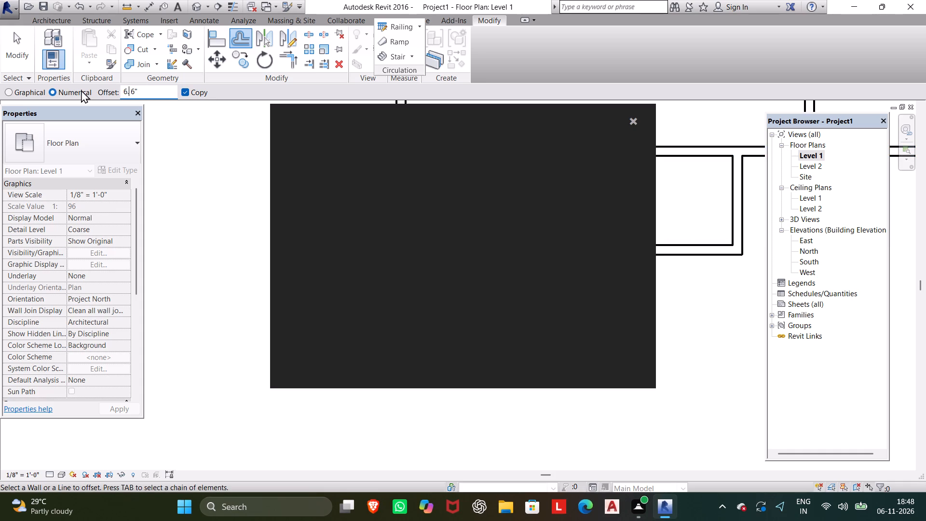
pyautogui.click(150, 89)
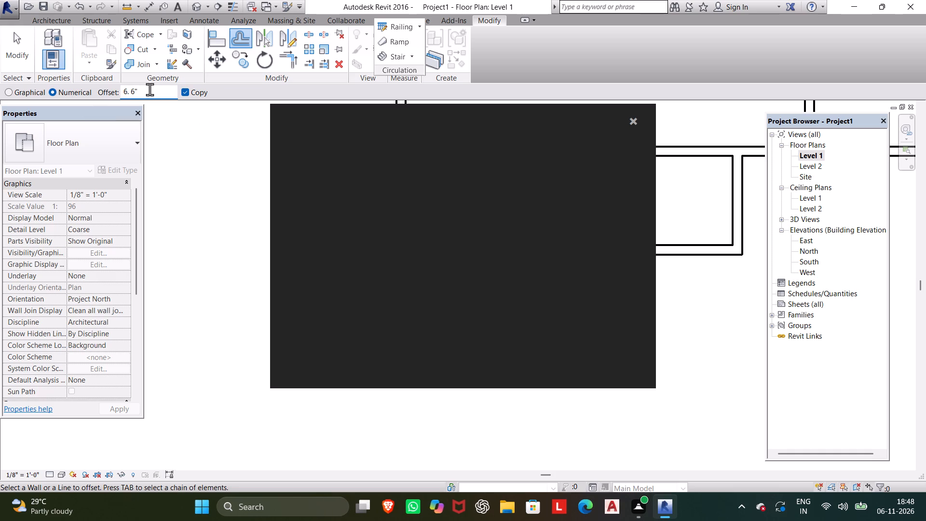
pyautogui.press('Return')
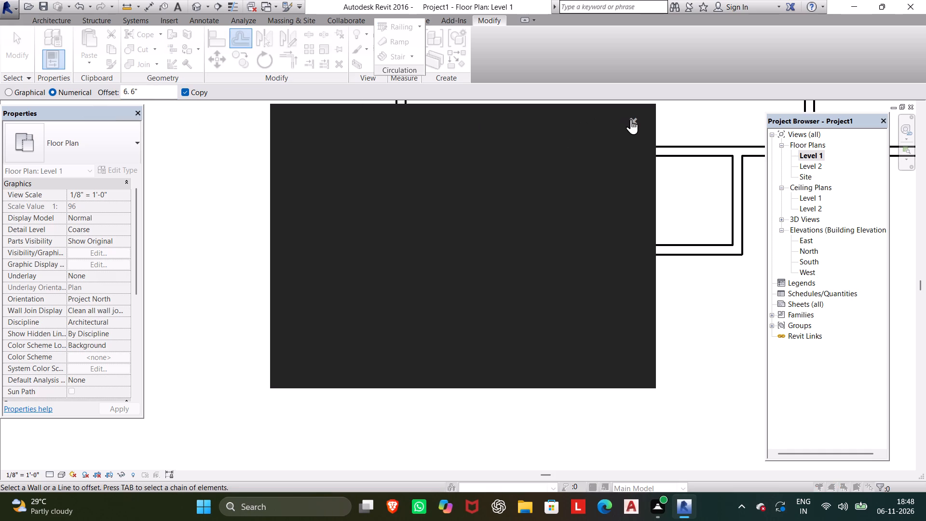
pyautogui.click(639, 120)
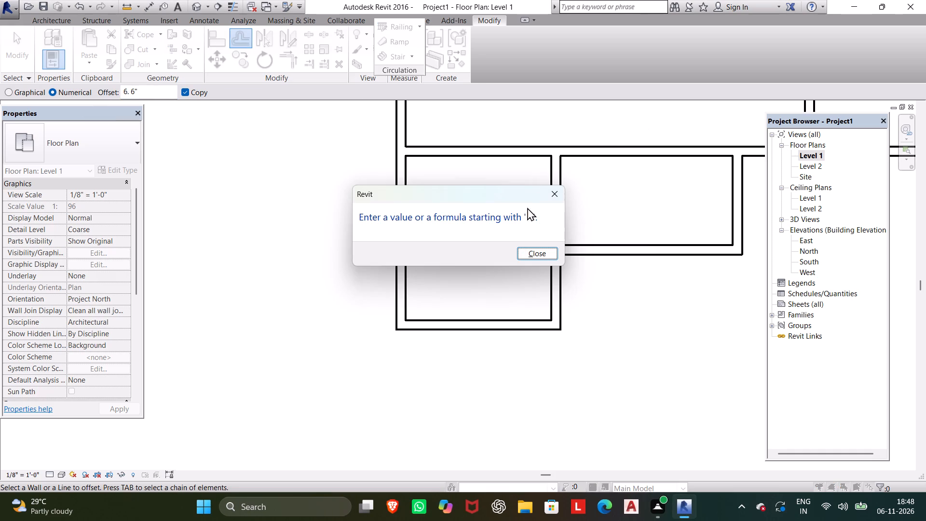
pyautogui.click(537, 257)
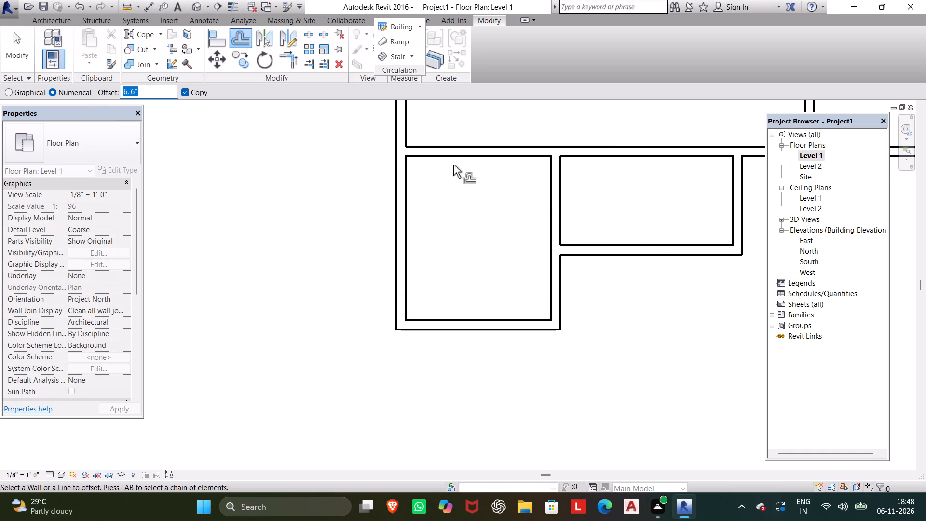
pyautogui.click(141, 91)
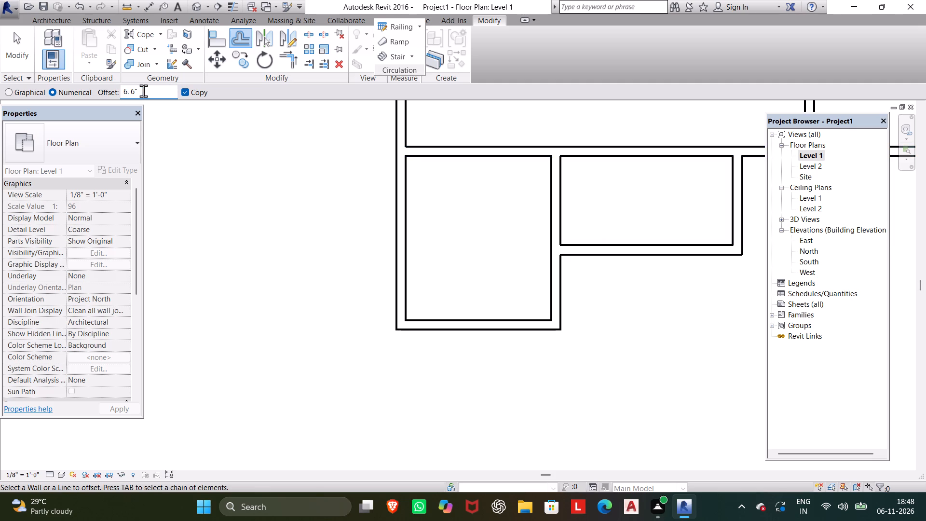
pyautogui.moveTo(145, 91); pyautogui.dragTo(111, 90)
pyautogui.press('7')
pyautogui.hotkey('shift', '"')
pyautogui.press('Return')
# Offset a copy of the west exterior wall 6' eastward so that it runs through the southwest room.
pyautogui.moveTo(151, 90); pyautogui.dragTo(83, 97)
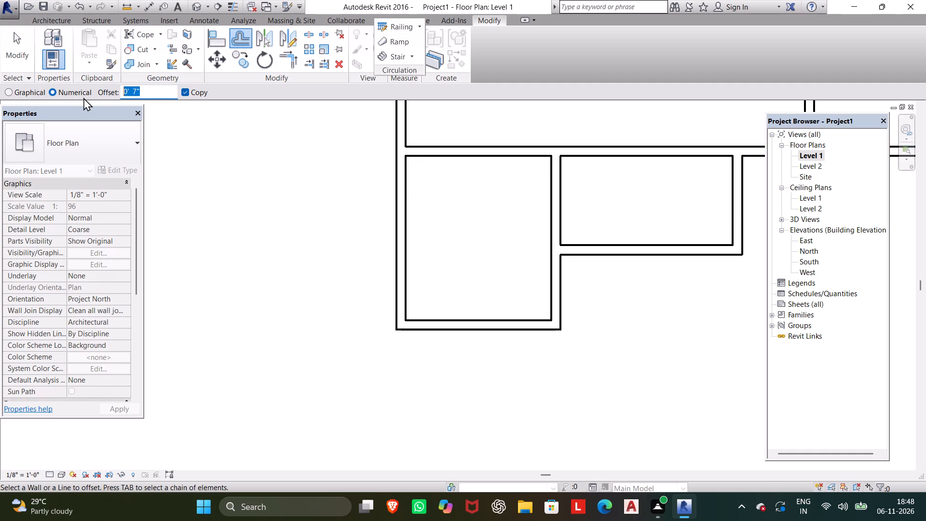
pyautogui.press('6')
pyautogui.press("'")
pyautogui.press('Return')
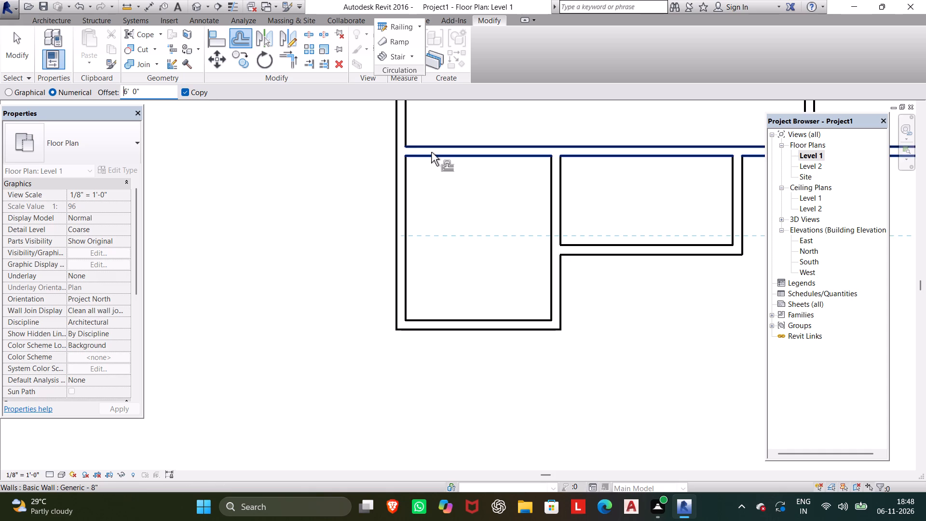
pyautogui.click(407, 188)
pyautogui.scroll(-4, 543, 207)
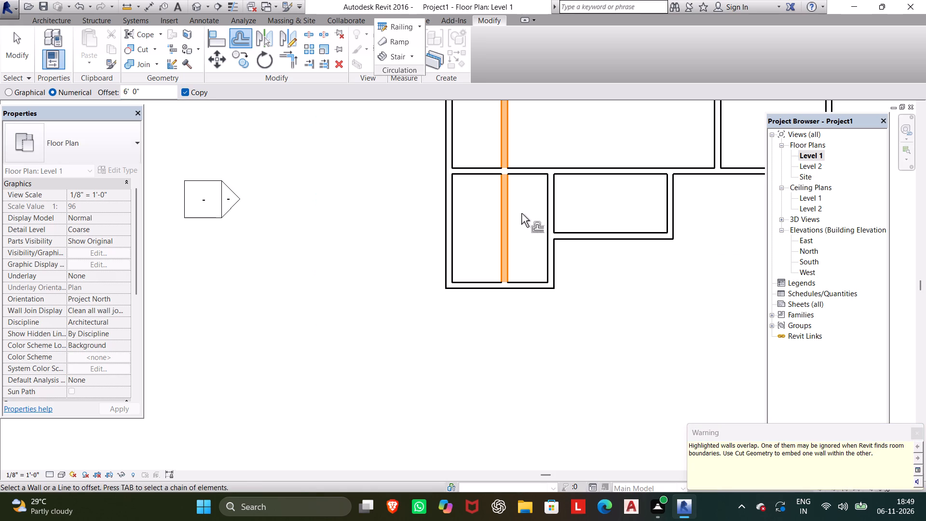
pyautogui.moveTo(521, 213); pyautogui.dragTo(469, 292, button='middle')
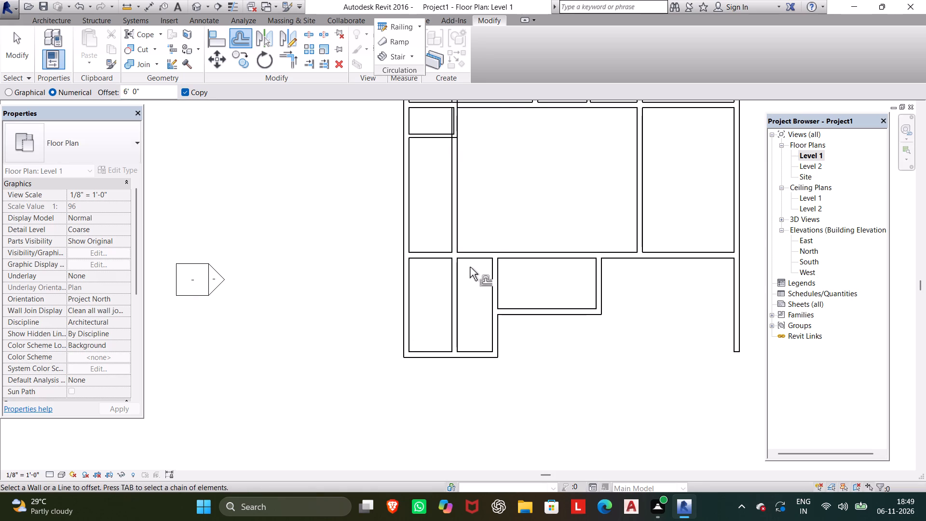
pyautogui.press('Escape')
# Shorten the copied wall from its north end to the southwest room's north wall, making it 12' 4" long.
pyautogui.click(459, 214)
pyautogui.scroll(-1, 497, 196)
pyautogui.moveTo(497, 196); pyautogui.dragTo(471, 339, button='middle')
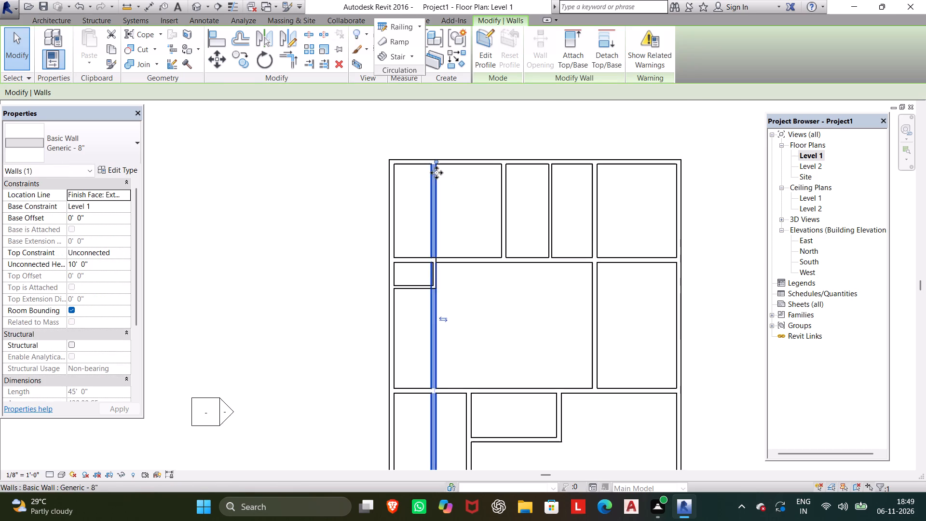
pyautogui.scroll(6, 446, 171)
pyautogui.moveTo(424, 150); pyautogui.dragTo(406, 330)
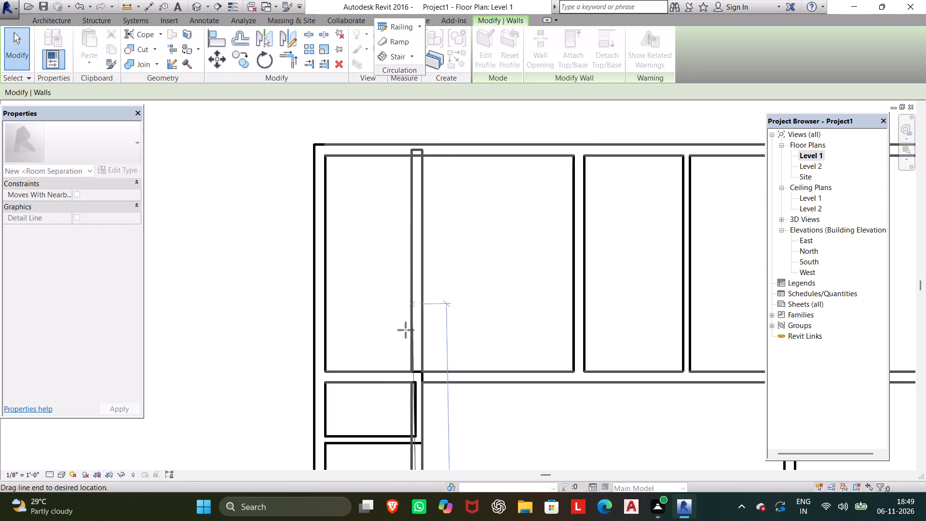
pyautogui.moveTo(406, 330); pyautogui.dragTo(443, 457)
pyautogui.scroll(-1, 435, 450)
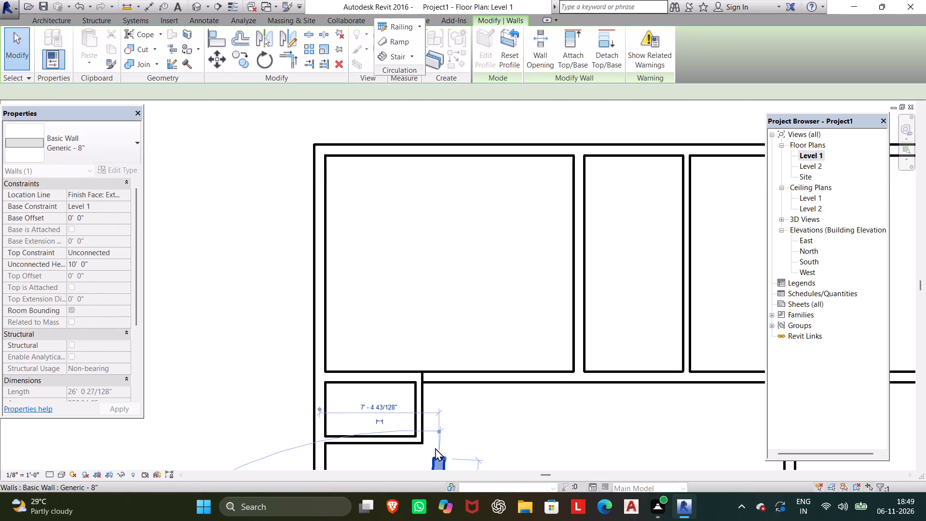
pyautogui.scroll(-1, 435, 448)
pyautogui.moveTo(434, 433); pyautogui.dragTo(435, 176, button='middle')
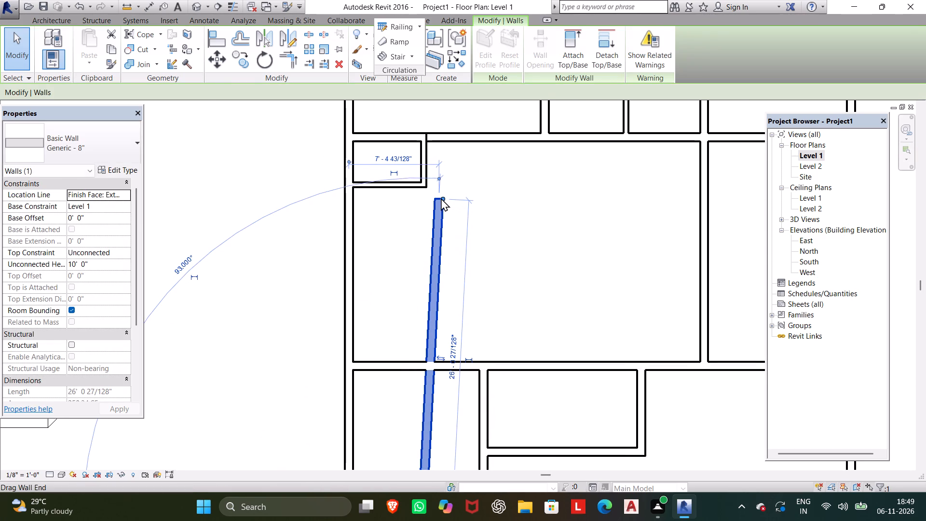
pyautogui.moveTo(441, 198); pyautogui.dragTo(432, 272)
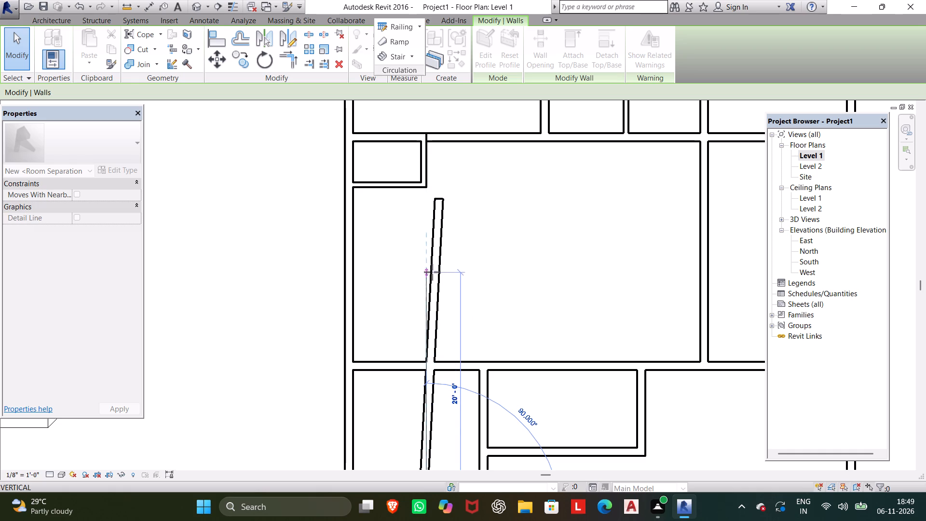
pyautogui.moveTo(432, 272); pyautogui.dragTo(429, 364)
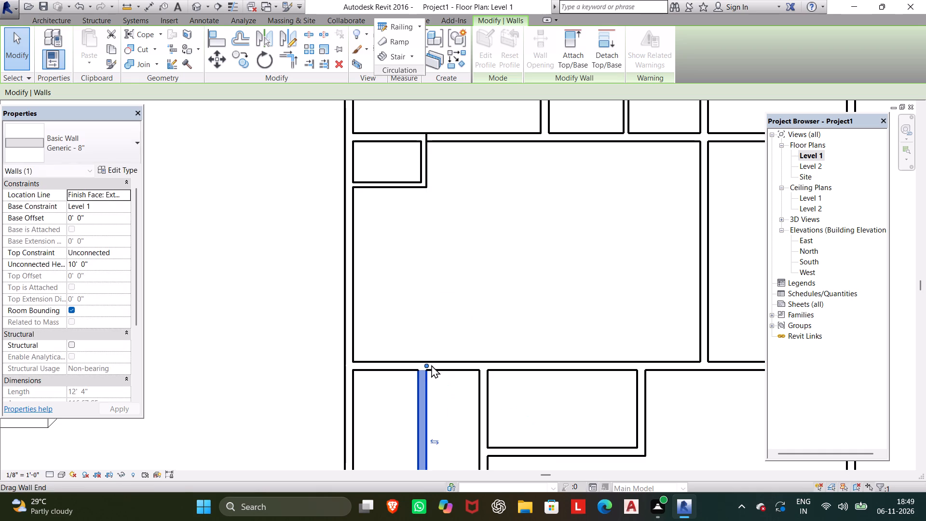
# Set the dividing wall's distance from the west exterior wall to 6'.
pyautogui.scroll(-2, 449, 327)
pyautogui.moveTo(452, 313); pyautogui.dragTo(461, 225, button='middle')
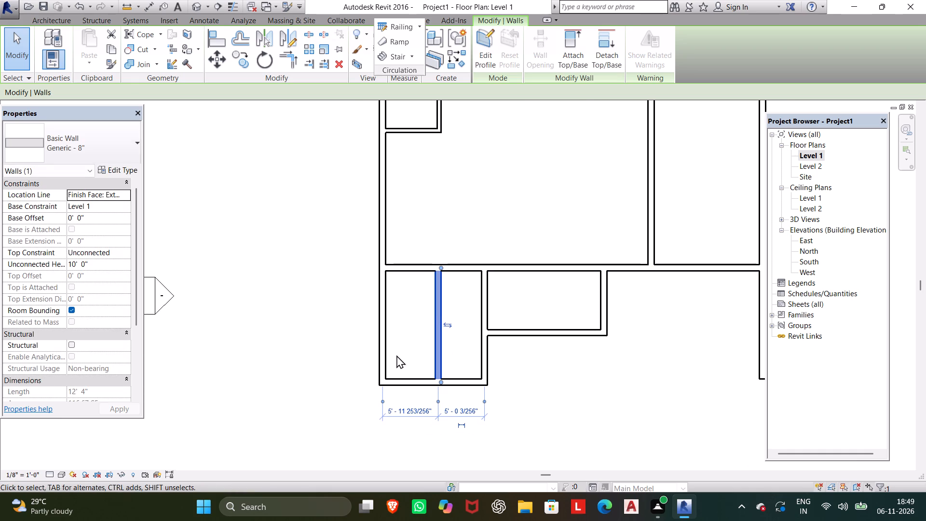
pyautogui.moveTo(406, 404); pyautogui.dragTo(406, 412)
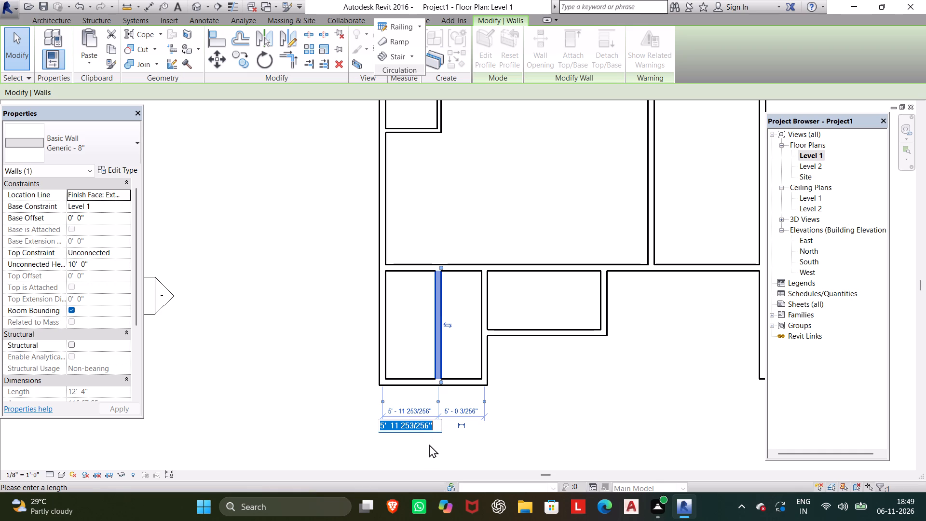
pyautogui.write("6'")
pyautogui.press('Return')
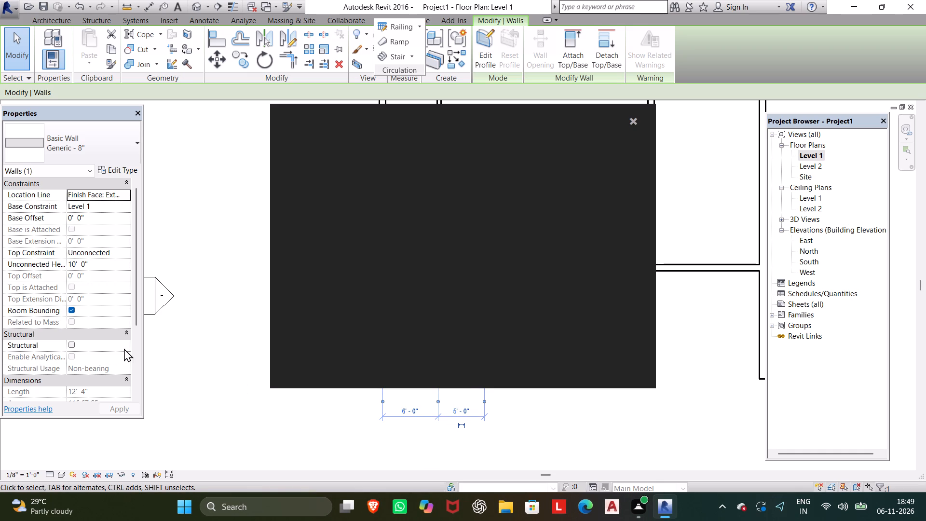
pyautogui.click(634, 117)
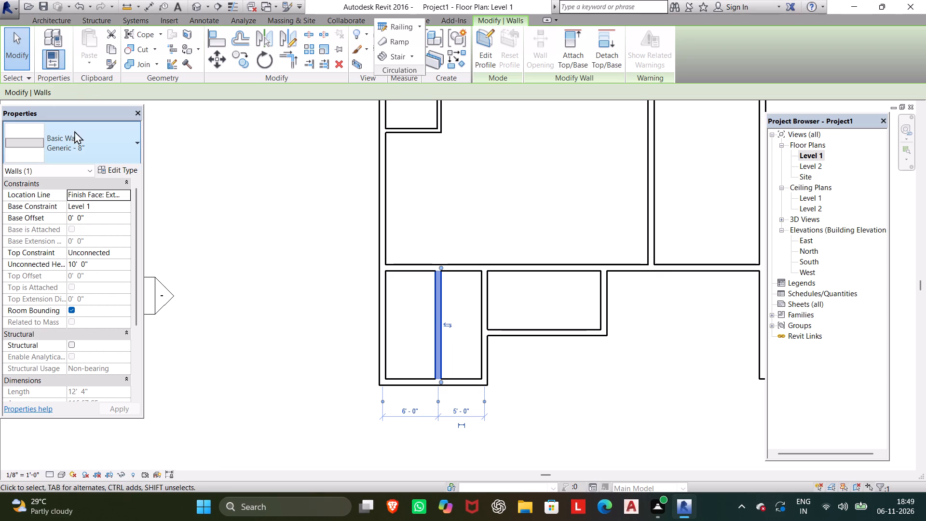
# Change the wall dividing the southwest room to the Generic - 5" type.
pyautogui.click(58, 146)
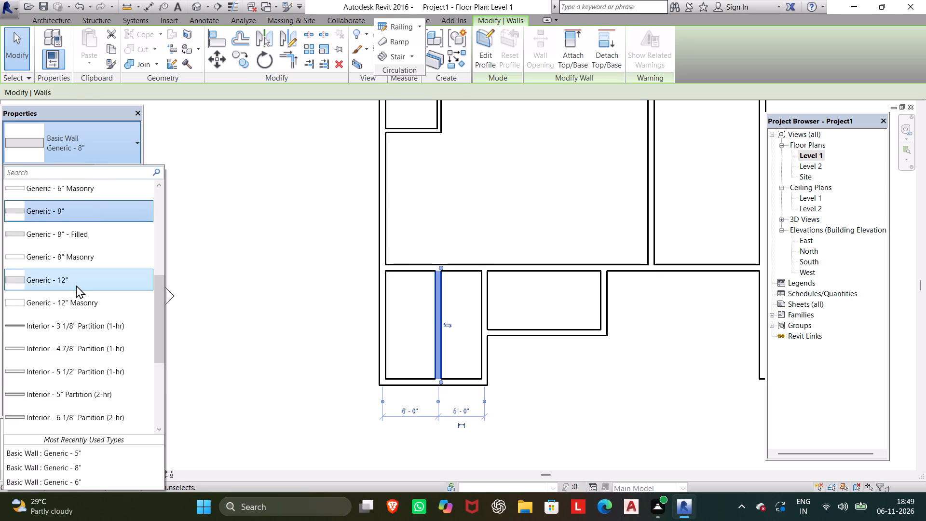
pyautogui.scroll(4, 76, 285)
pyautogui.click(80, 270)
pyautogui.click(95, 148)
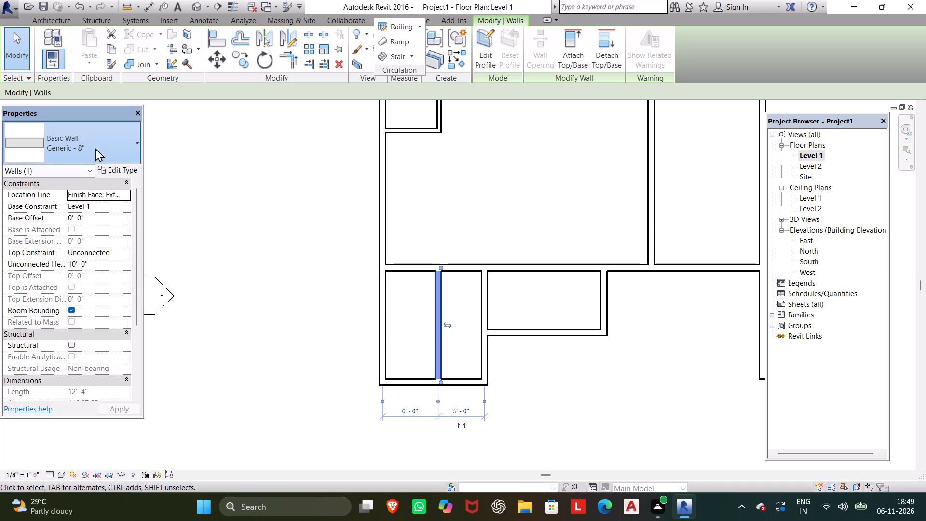
pyautogui.scroll(5, 73, 261)
pyautogui.click(62, 285)
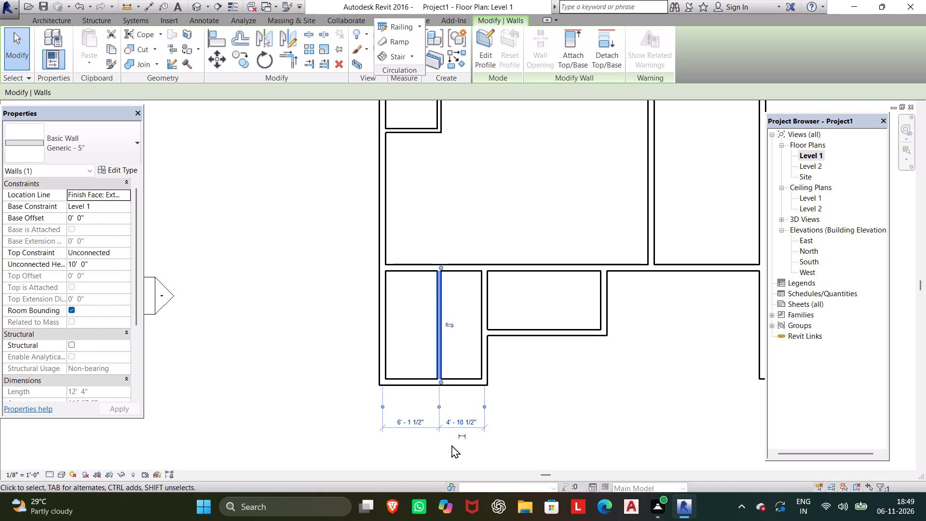
# Set the 5" dividing wall's distance from the west exterior wall to 6'.
pyautogui.click(406, 421)
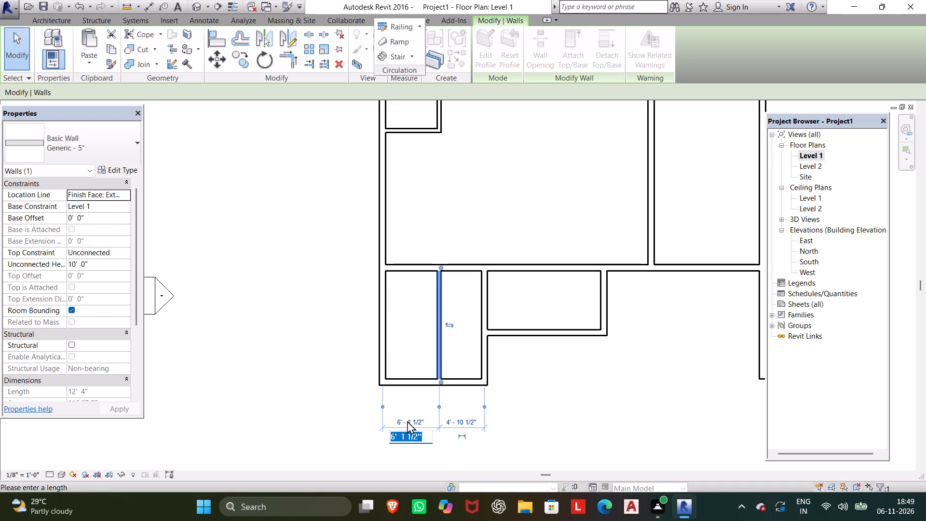
pyautogui.write("6'")
pyautogui.press('Return')
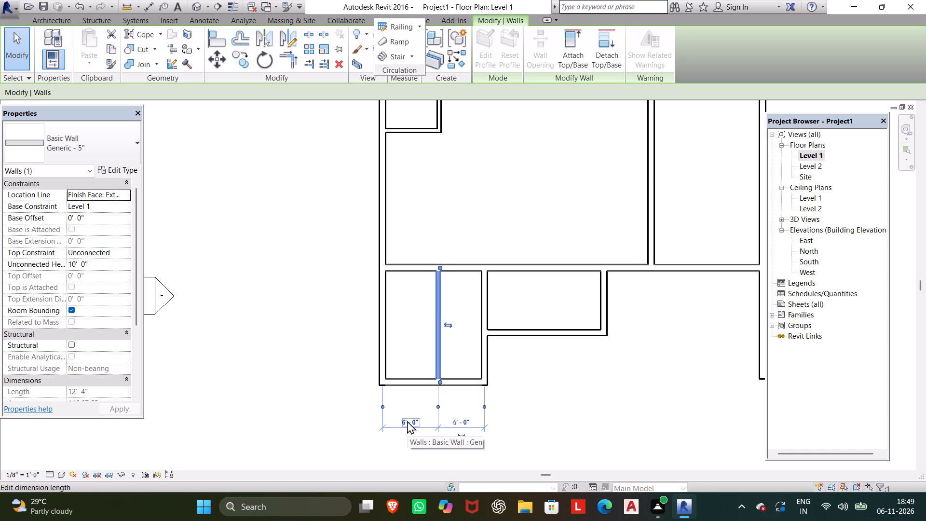
pyautogui.click(407, 337)
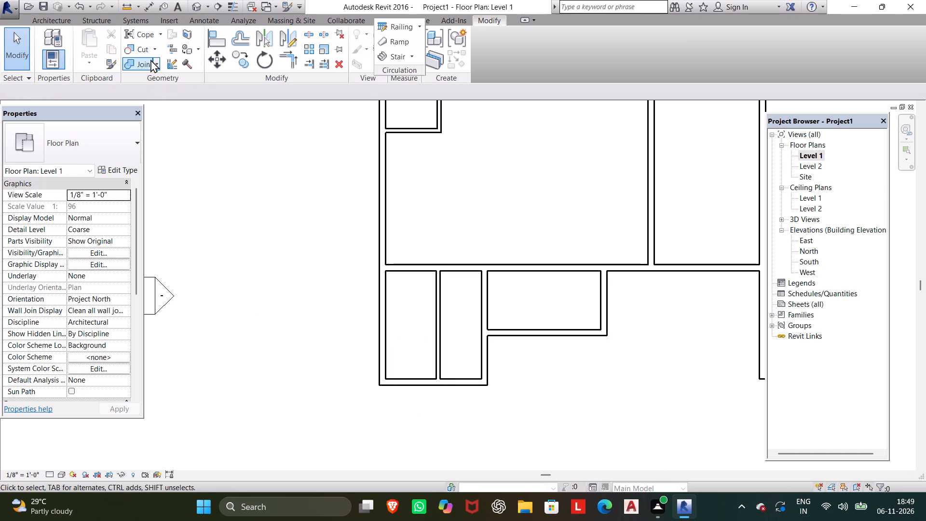
# Offset a copy of the southwest room's north wall 4' southward.
pyautogui.click(243, 39)
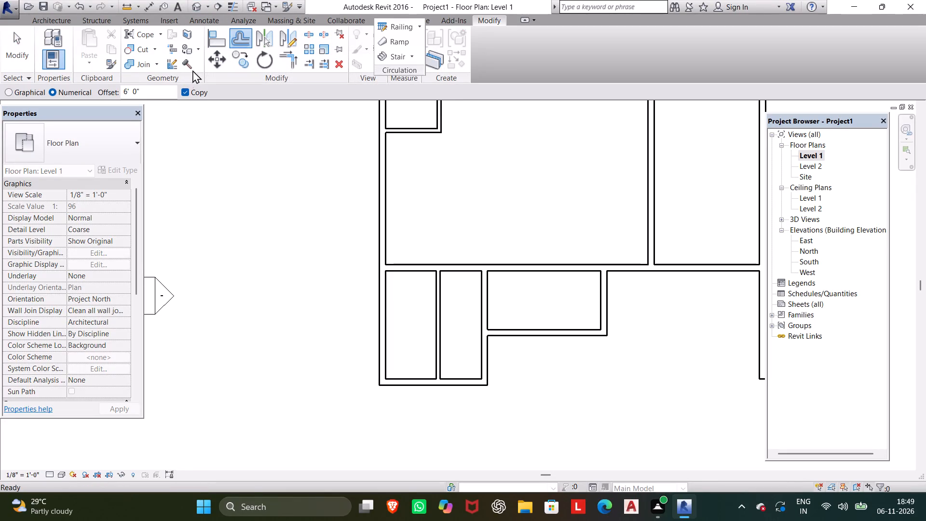
pyautogui.moveTo(167, 96); pyautogui.dragTo(82, 97)
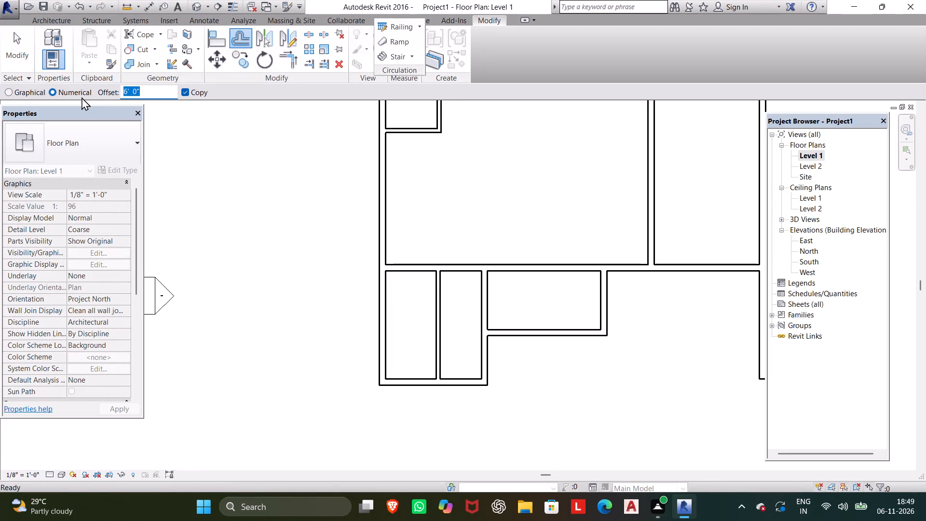
pyautogui.write("4'")
pyautogui.press('Return')
pyautogui.click(417, 271)
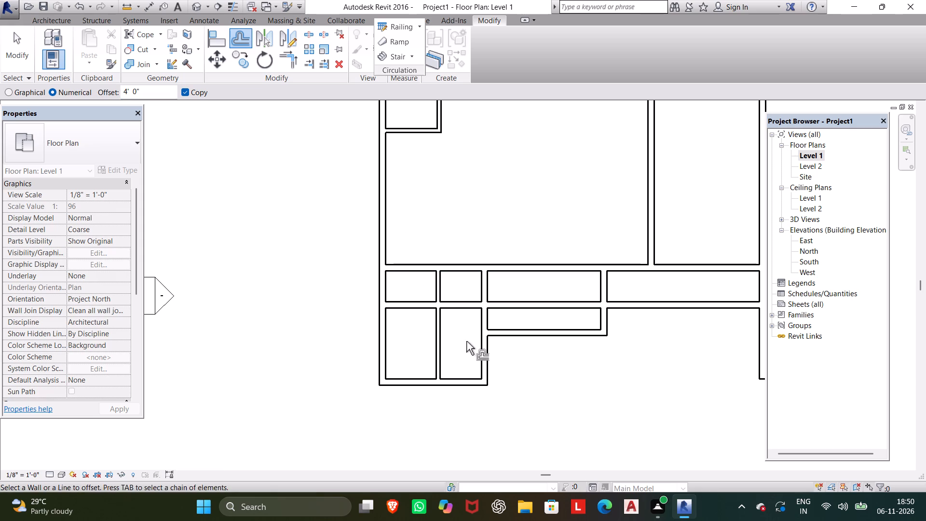
pyautogui.press('Escape')
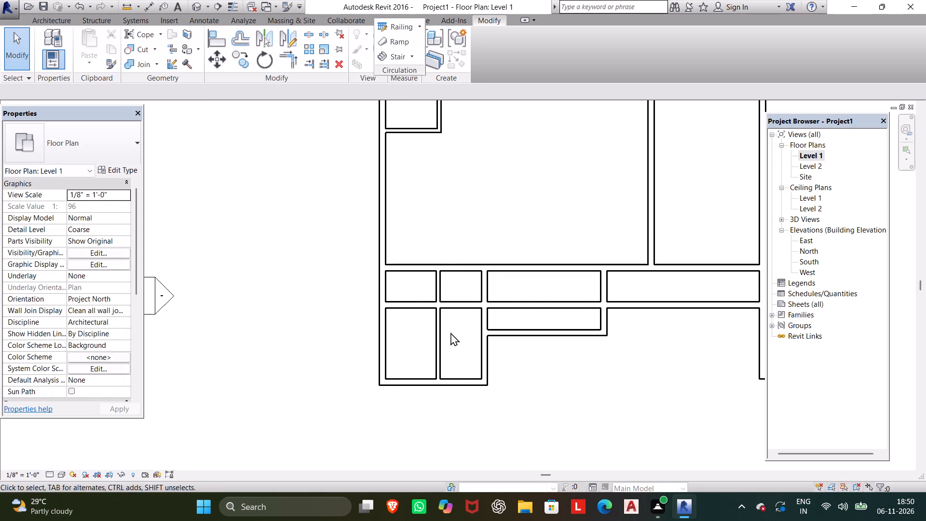
# Trim the copied wall and the 5" dividing wall to a corner, enclosing a small room in the southwest room's northwest corner.
pyautogui.click(293, 57)
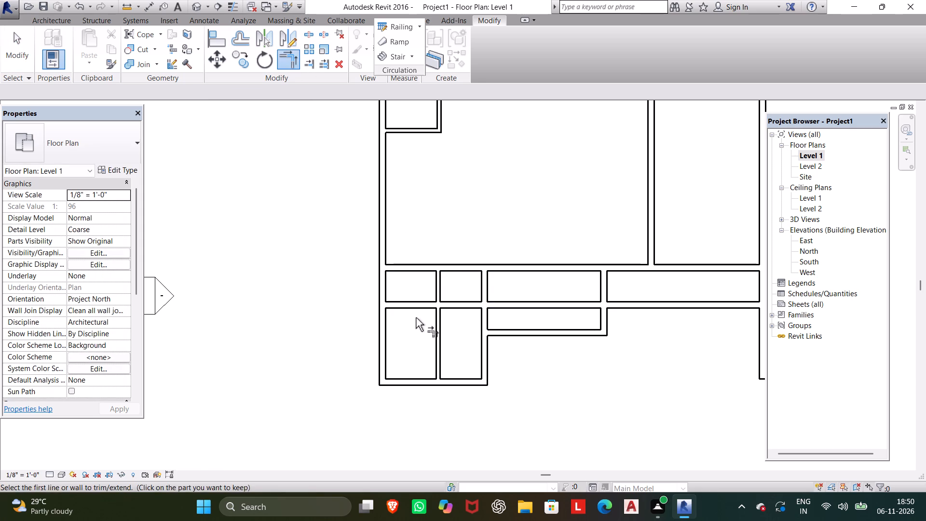
pyautogui.click(411, 305)
pyautogui.click(439, 287)
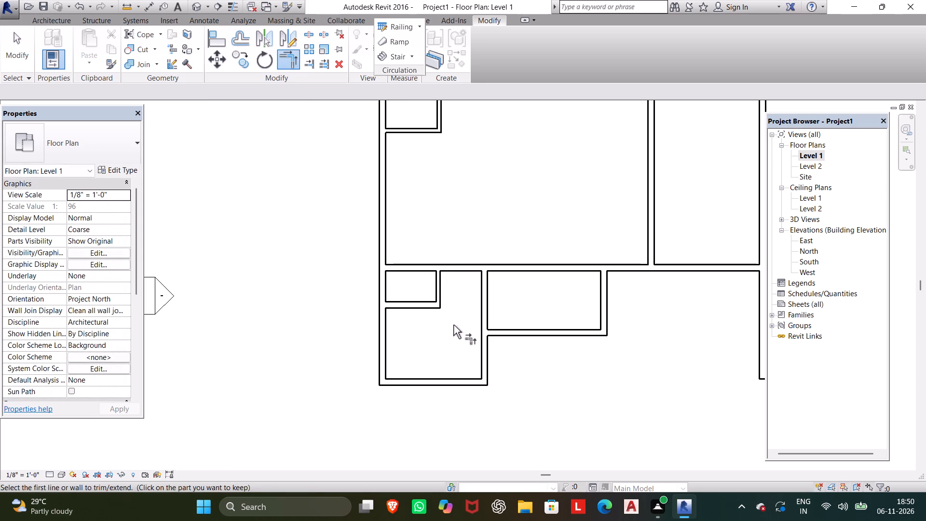
pyautogui.press('Escape')
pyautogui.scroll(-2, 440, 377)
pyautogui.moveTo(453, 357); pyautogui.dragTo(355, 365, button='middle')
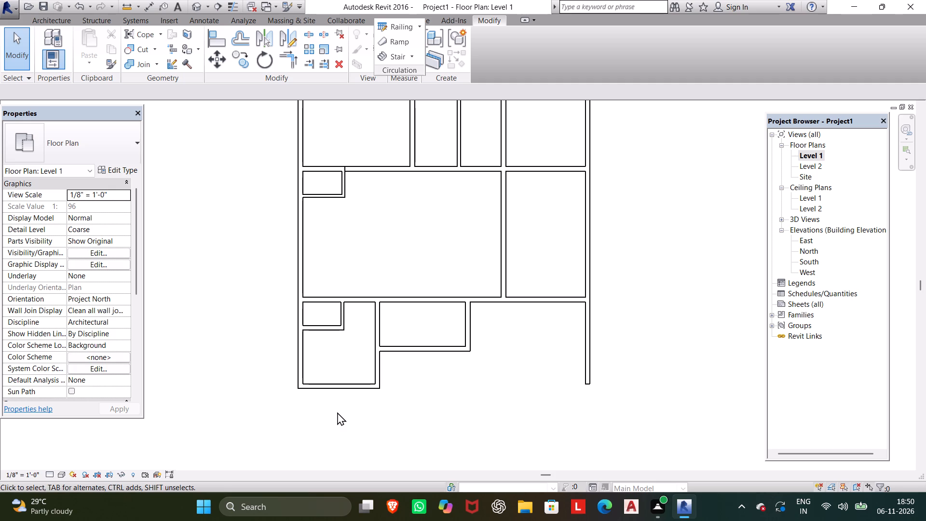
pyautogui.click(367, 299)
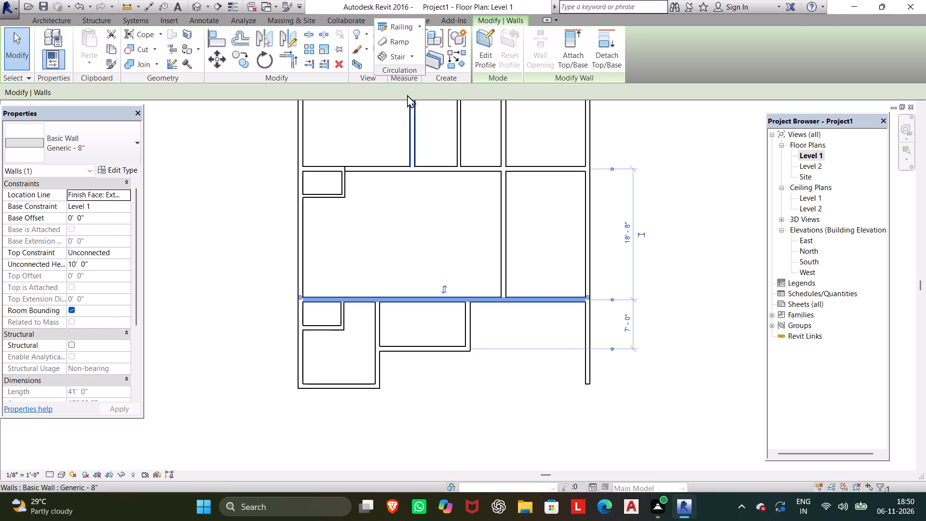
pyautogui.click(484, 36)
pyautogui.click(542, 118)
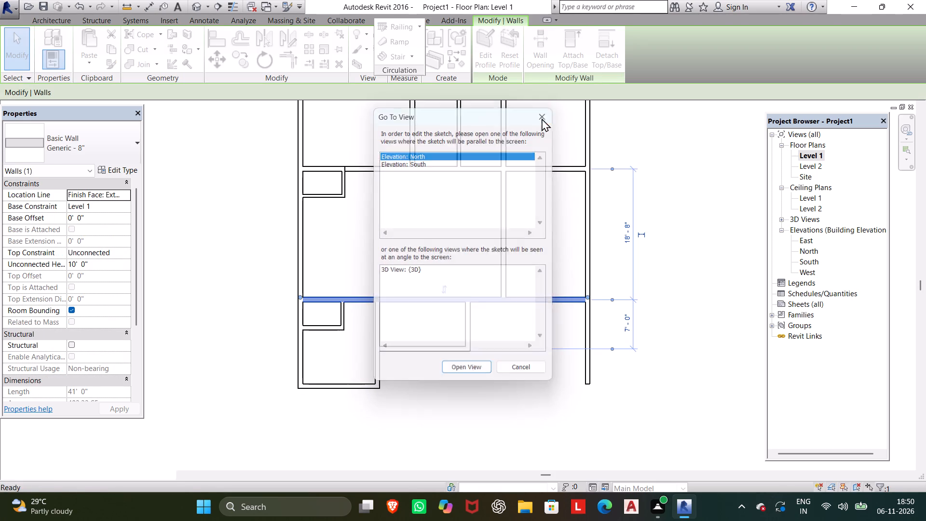
# Examine the walls in the East, North and South elevations and return to the Level 1 floor plan.
pyautogui.click(810, 240)
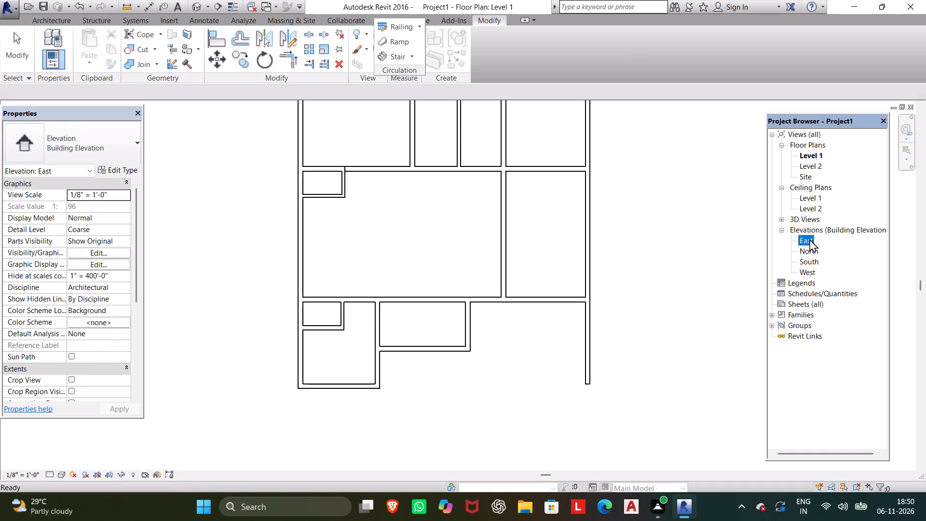
pyautogui.click(809, 239)
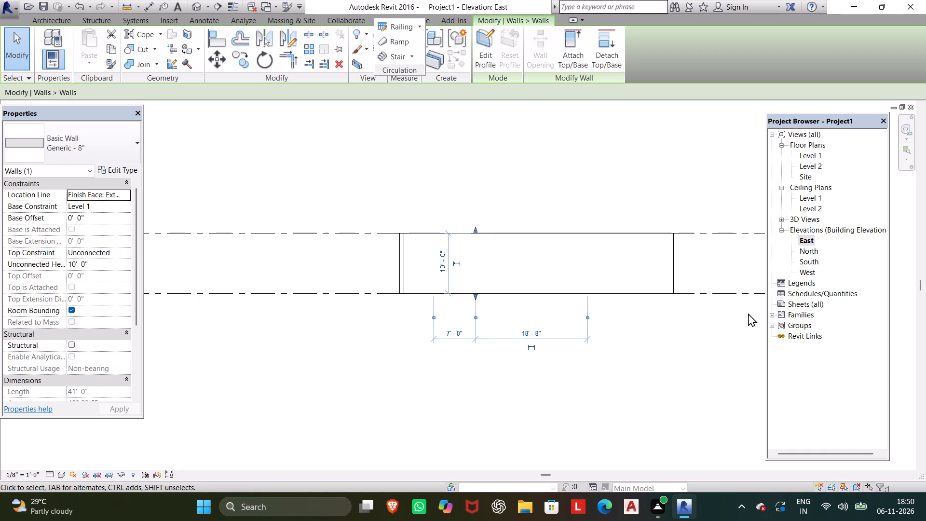
pyautogui.click(803, 248)
pyautogui.click(803, 248)
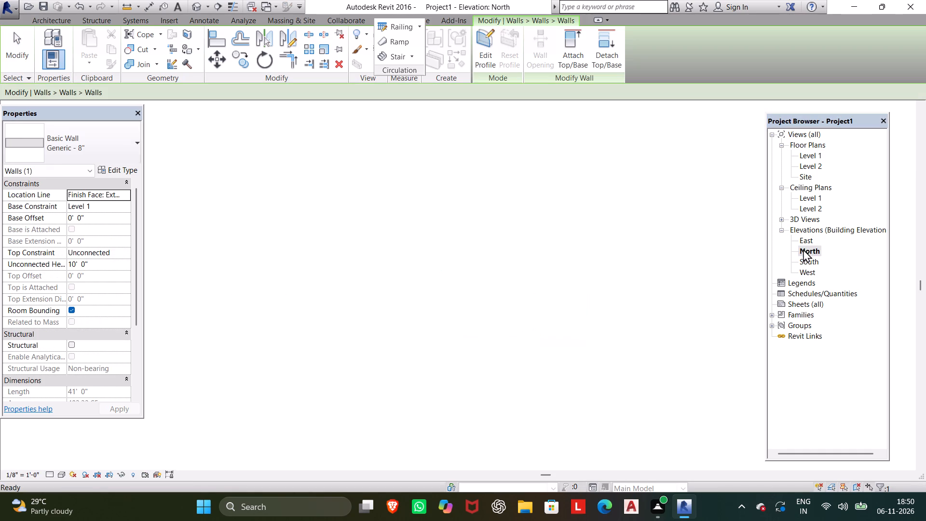
pyautogui.doubleClick(815, 266)
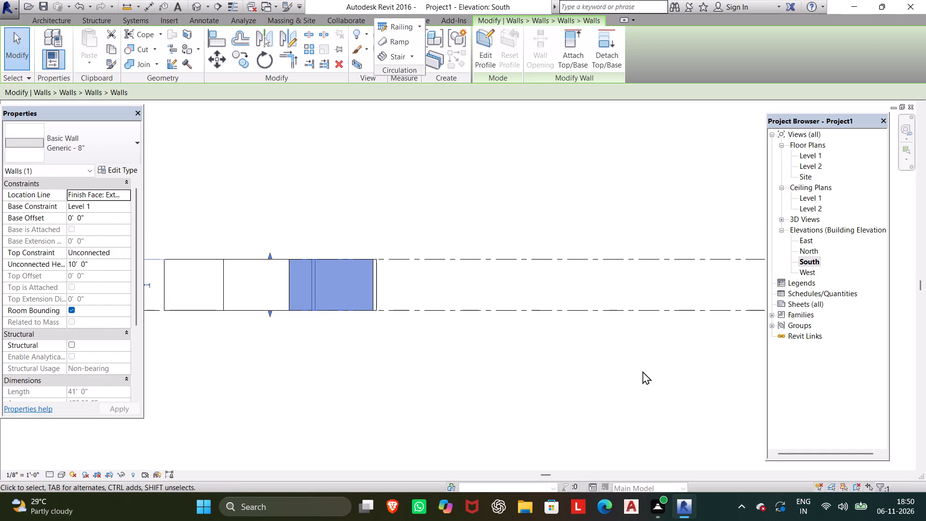
pyautogui.keyDown('shift'); pyautogui.moveTo(644, 402); pyautogui.dragTo(683, 406, button='middle'); pyautogui.keyUp('shift')
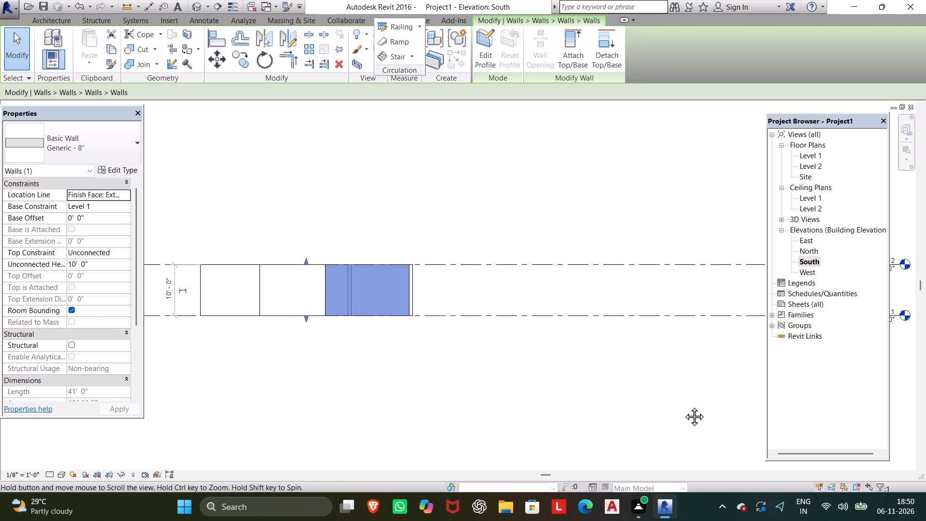
pyautogui.keyDown('shift'); pyautogui.moveTo(683, 406); pyautogui.dragTo(689, 404, button='middle'); pyautogui.keyUp('shift')
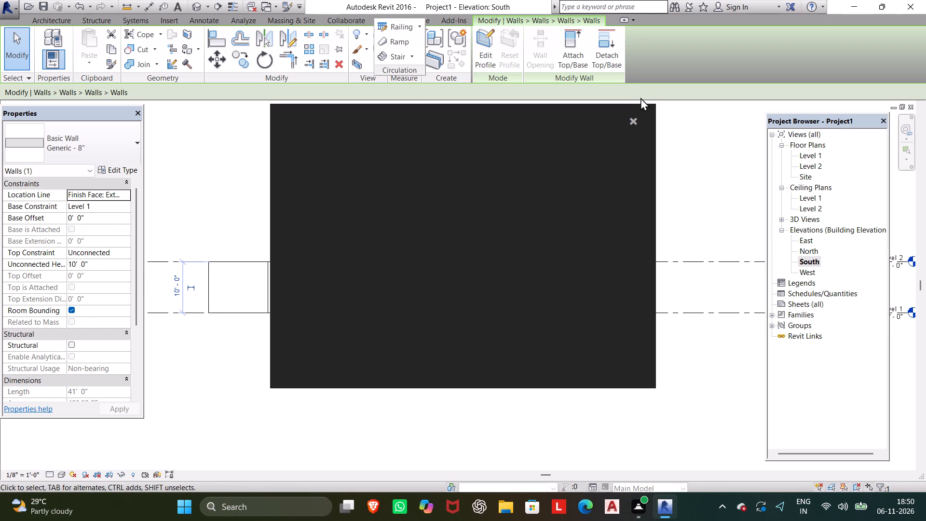
pyautogui.click(633, 120)
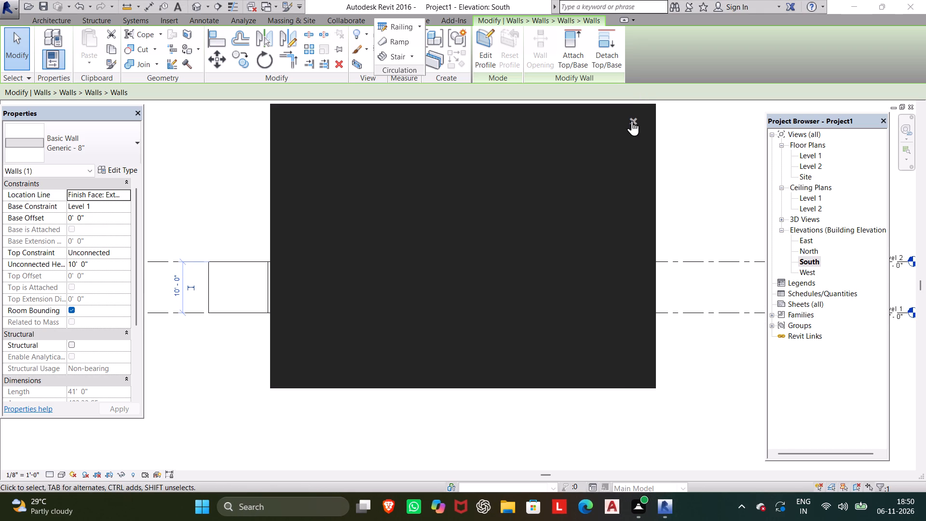
pyautogui.press('Escape')
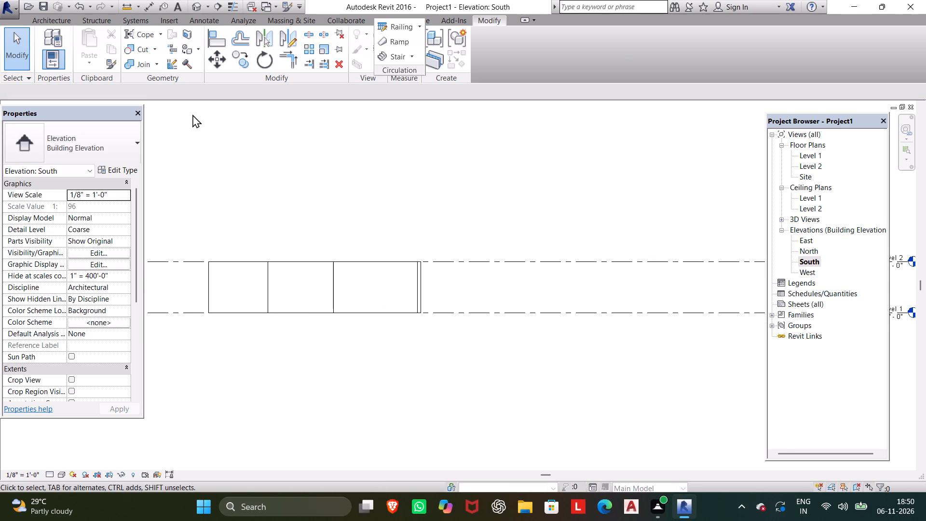
pyautogui.click(40, 21)
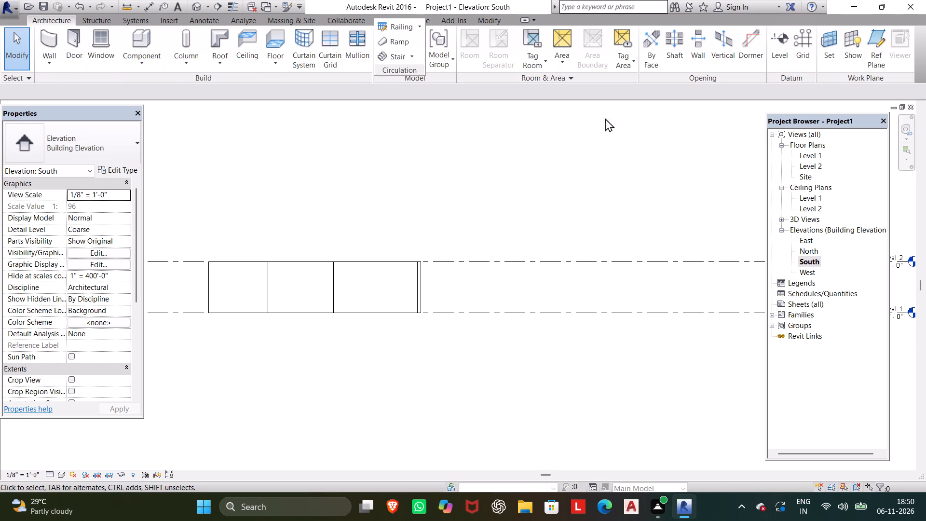
pyautogui.doubleClick(808, 154)
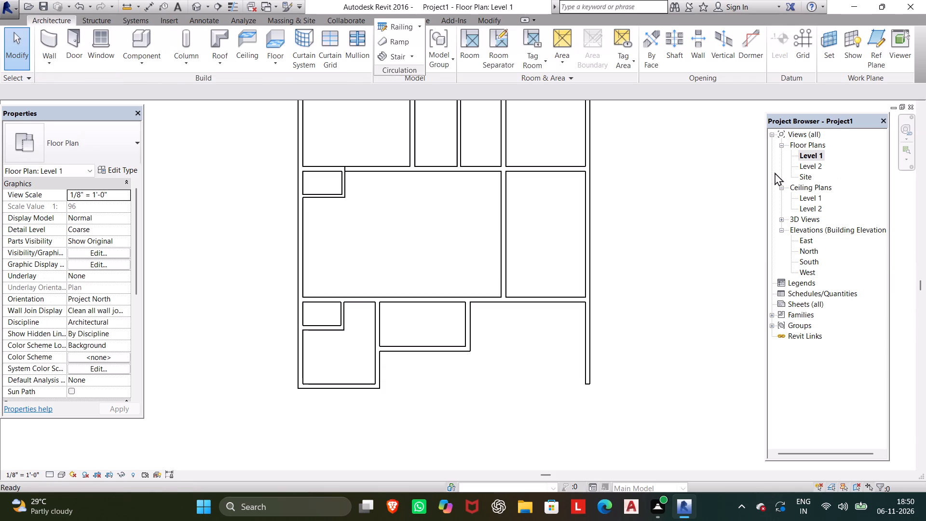
# Open the profile of the 8" wall separating the large central room from the south rooms for editing in 3D.
pyautogui.scroll(-1, 458, 233)
pyautogui.moveTo(458, 233); pyautogui.dragTo(469, 245, button='middle')
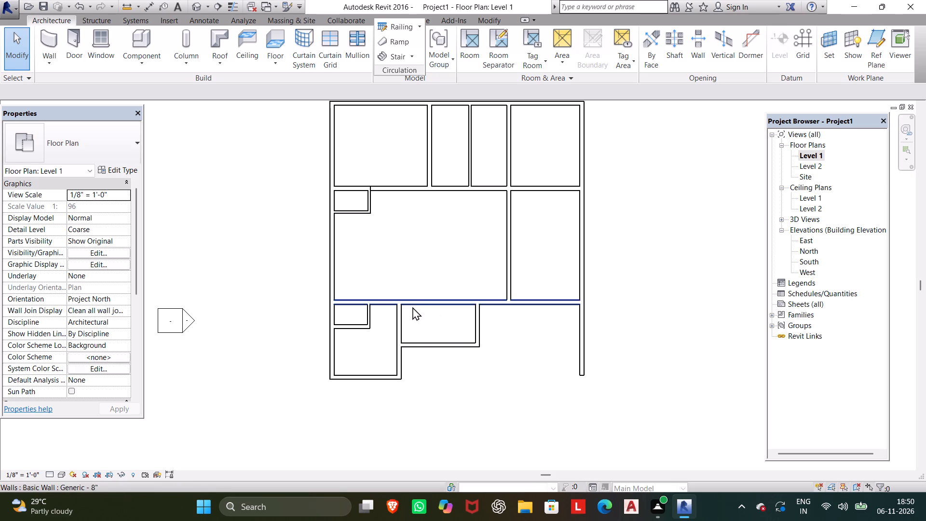
pyautogui.click(384, 305)
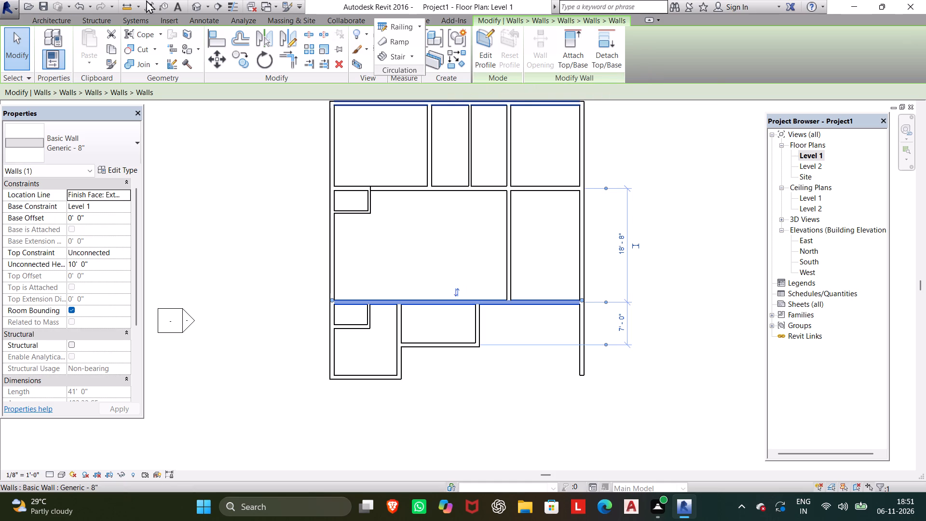
pyautogui.click(198, 1)
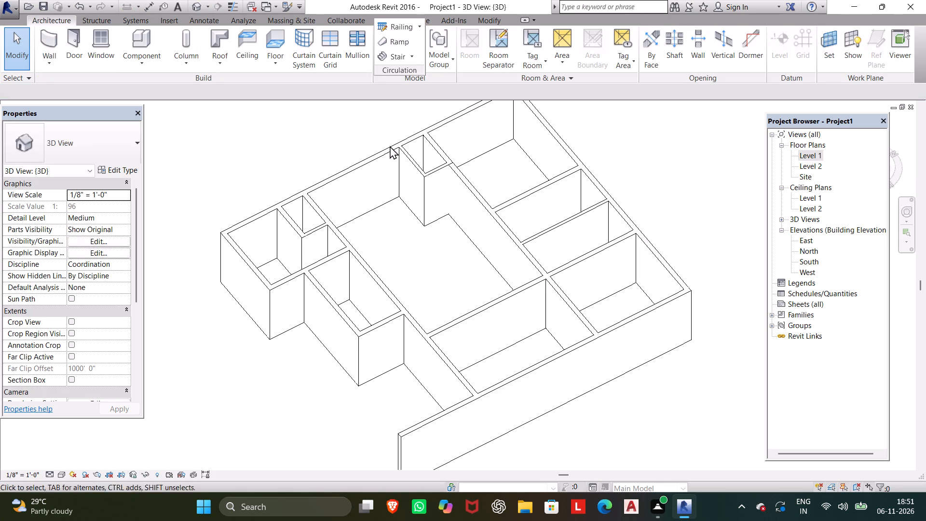
pyautogui.click(375, 283)
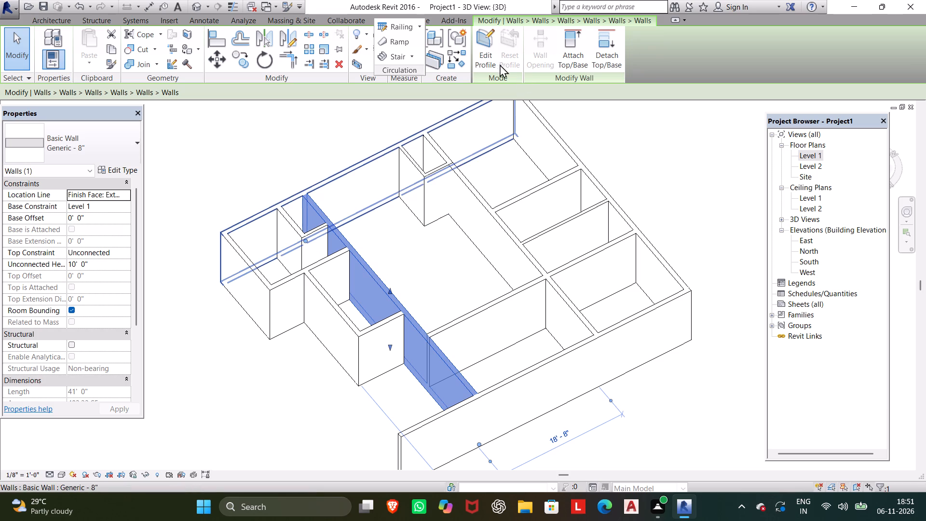
pyautogui.click(483, 49)
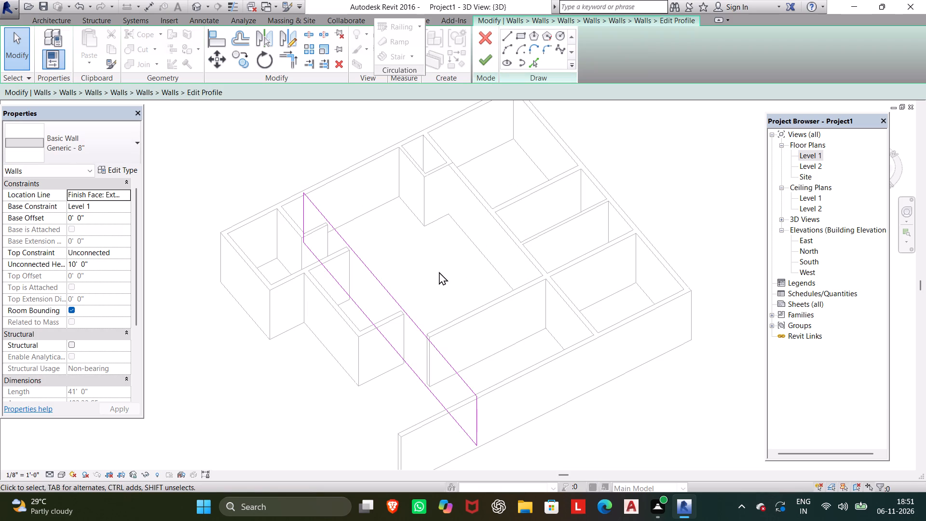
# Examine the wall's profile sketch in 3D, in the East, North, South and West elevations, and in the Level 1 plan.
pyautogui.keyDown('shift'); pyautogui.moveTo(467, 291); pyautogui.dragTo(331, 260, button='middle'); pyautogui.keyUp('shift')
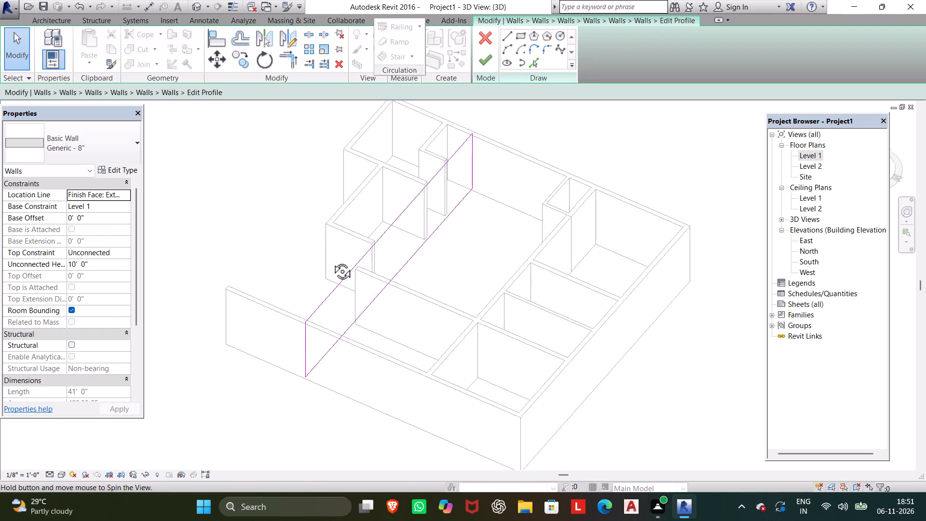
pyautogui.keyDown('shift'); pyautogui.moveTo(331, 260); pyautogui.dragTo(239, 175, button='middle'); pyautogui.keyUp('shift')
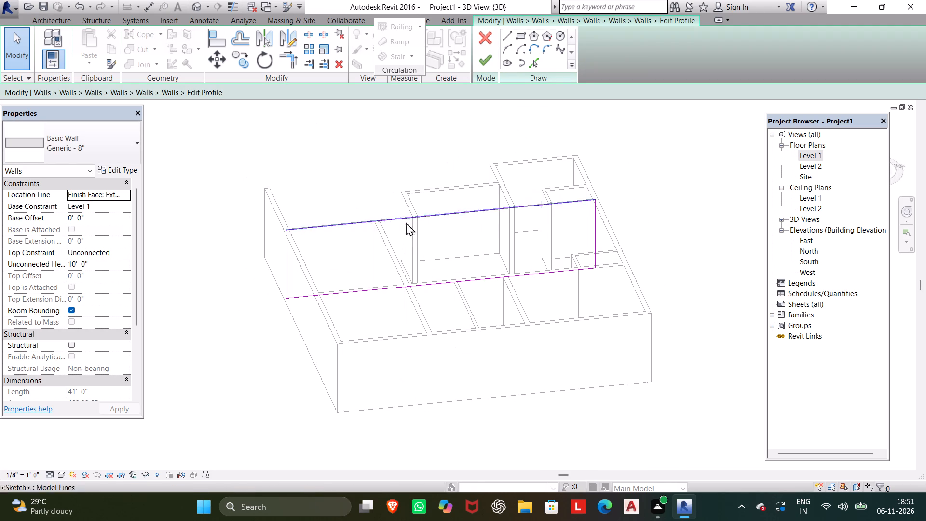
pyautogui.moveTo(508, 271); pyautogui.dragTo(412, 252, button='middle')
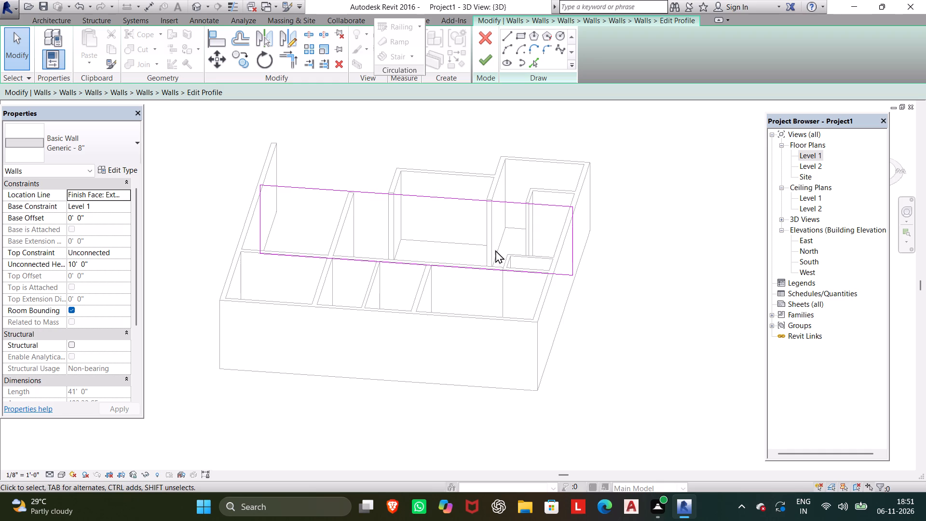
pyautogui.scroll(8, 501, 249)
pyautogui.scroll(-4, 478, 273)
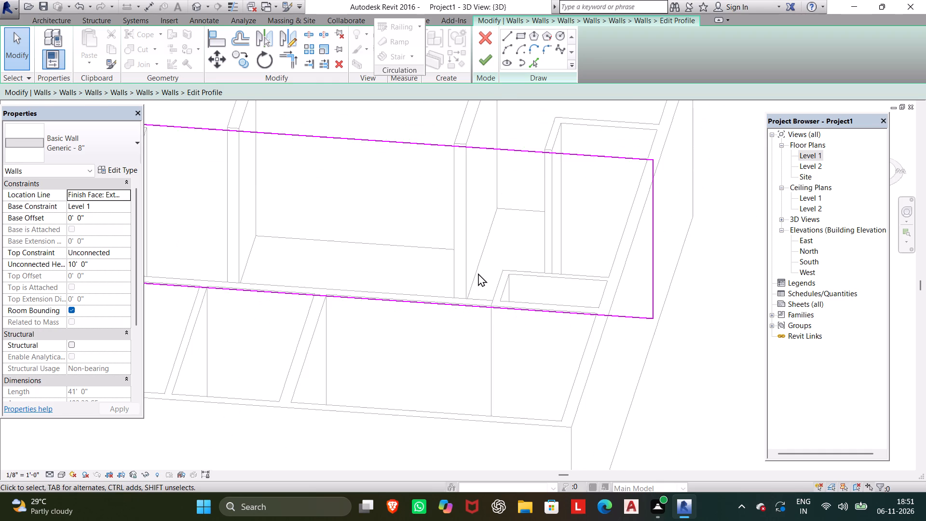
pyautogui.click(809, 241)
pyautogui.click(809, 238)
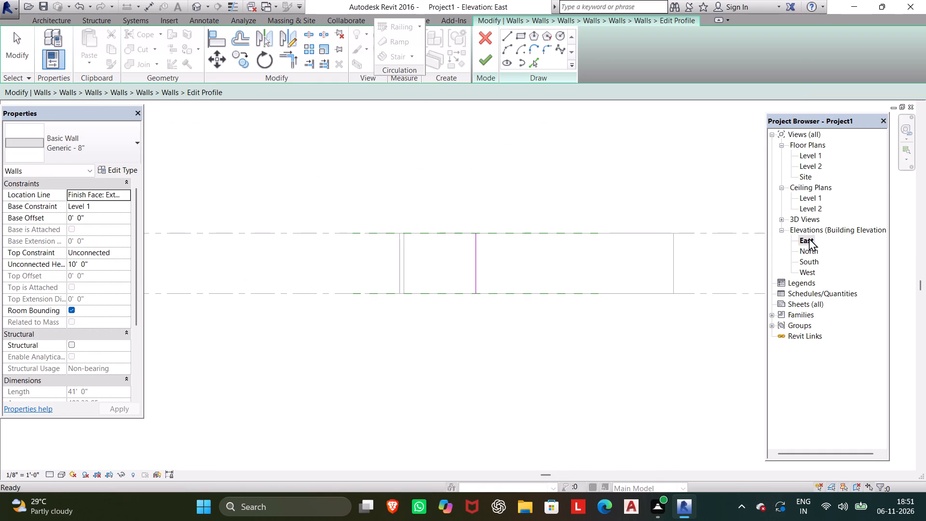
pyautogui.doubleClick(807, 250)
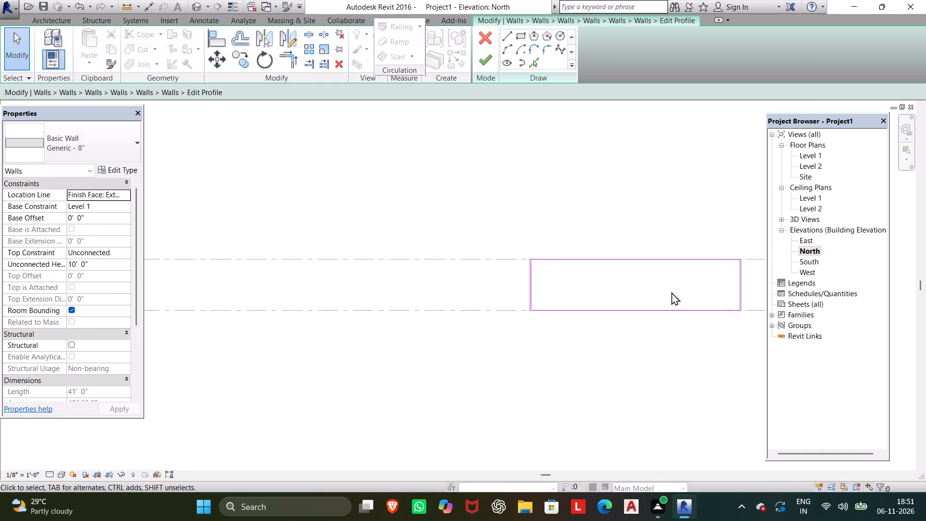
pyautogui.doubleClick(813, 261)
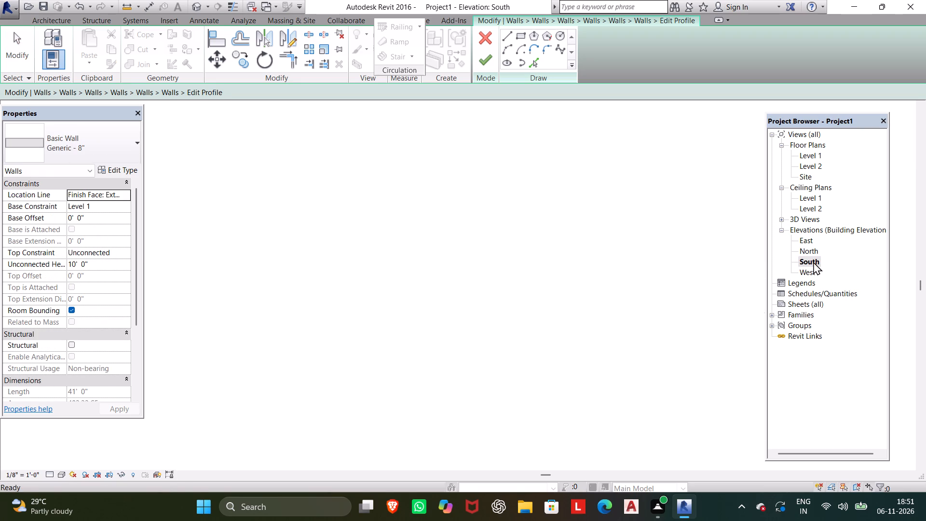
pyautogui.doubleClick(810, 273)
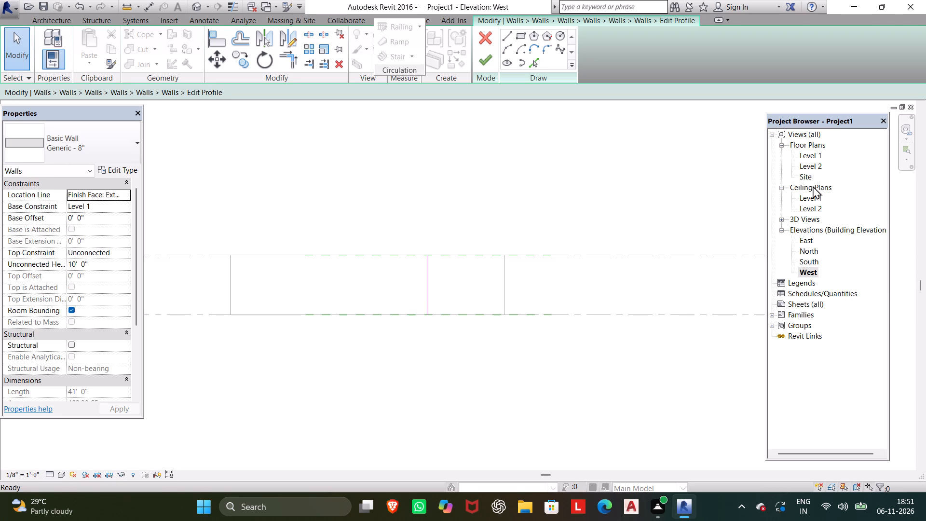
pyautogui.doubleClick(813, 156)
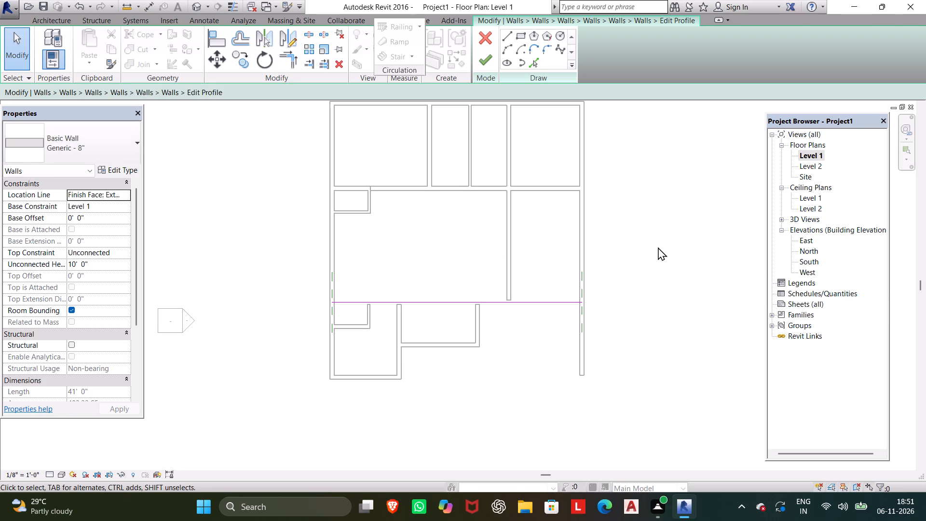
# In 3D, draw a 10' vertical line across the wall profile at the west face of the southwest room's east wall.
pyautogui.click(198, 7)
pyautogui.moveTo(338, 252); pyautogui.dragTo(367, 278, button='middle')
pyautogui.moveTo(367, 278); pyautogui.dragTo(374, 350, button='middle')
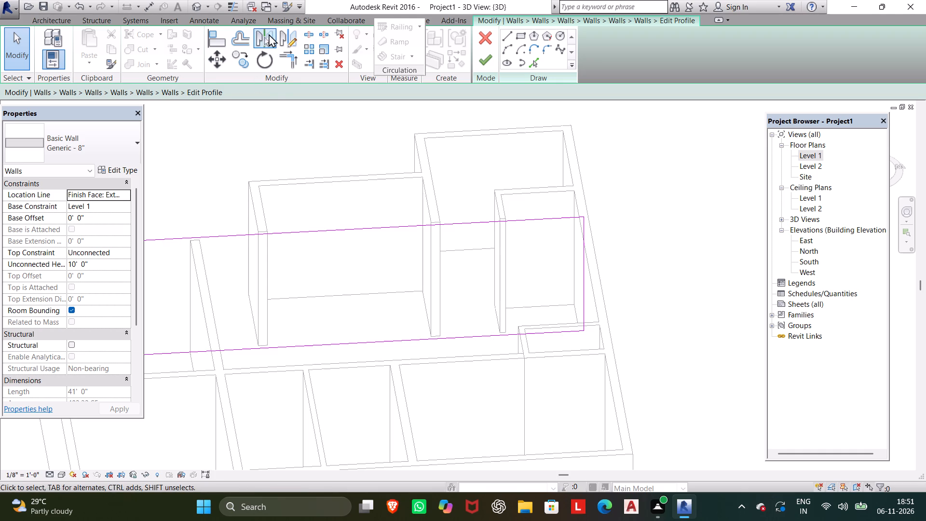
pyautogui.click(508, 41)
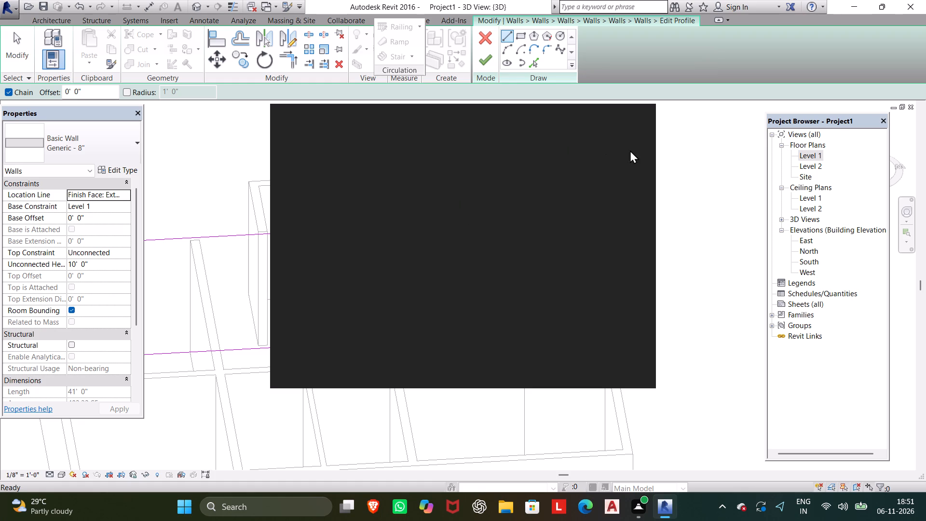
pyautogui.click(634, 119)
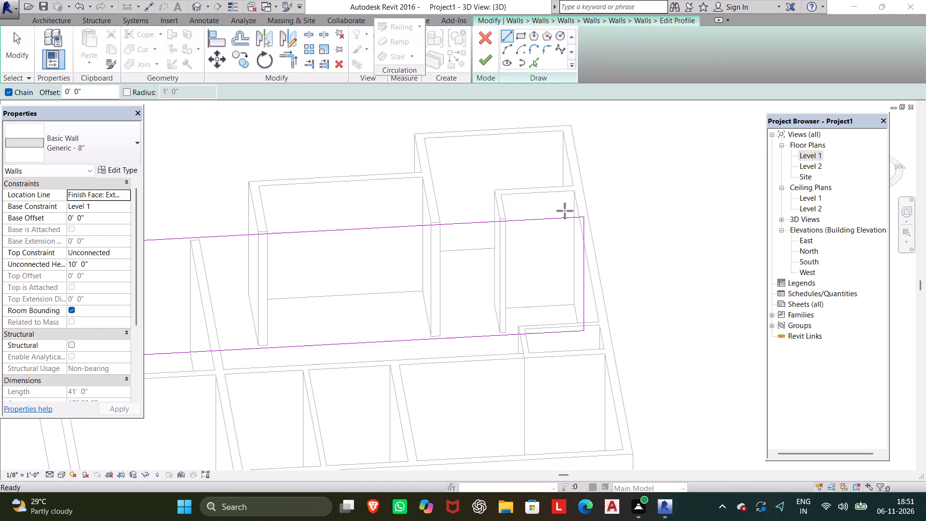
pyautogui.scroll(6, 442, 353)
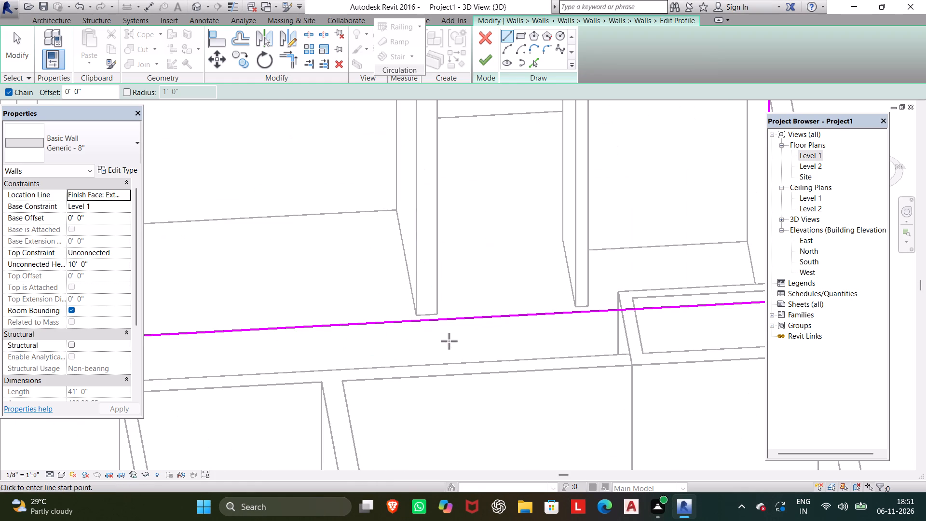
pyautogui.click(438, 318)
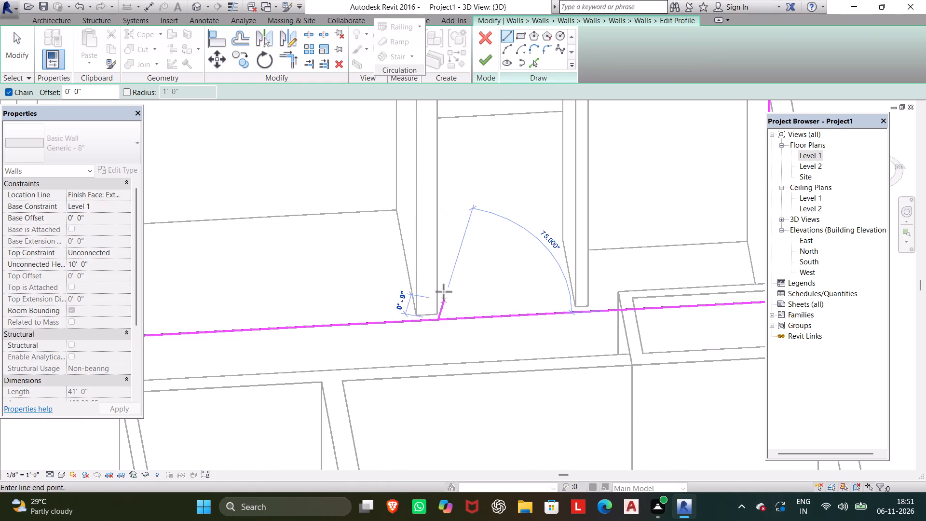
pyautogui.moveTo(443, 192); pyautogui.dragTo(441, 272, button='middle')
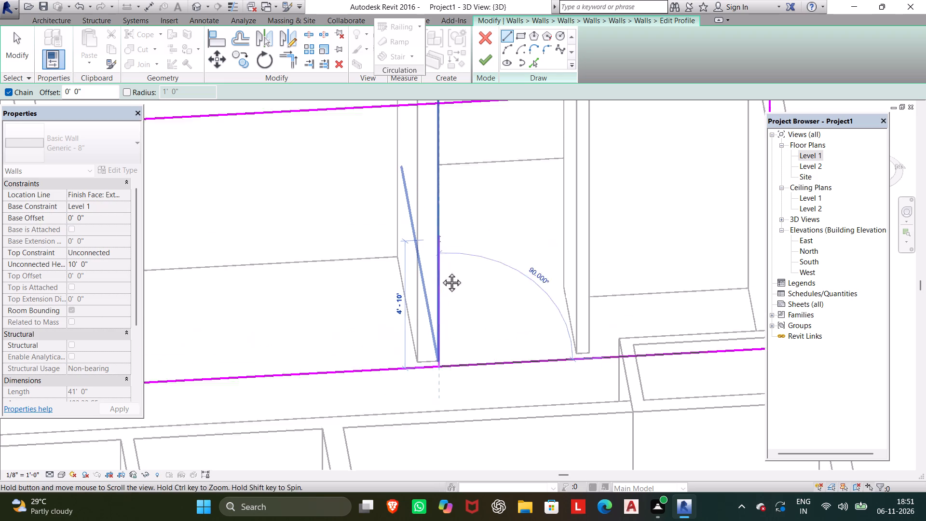
pyautogui.moveTo(441, 272); pyautogui.dragTo(430, 360, button='middle')
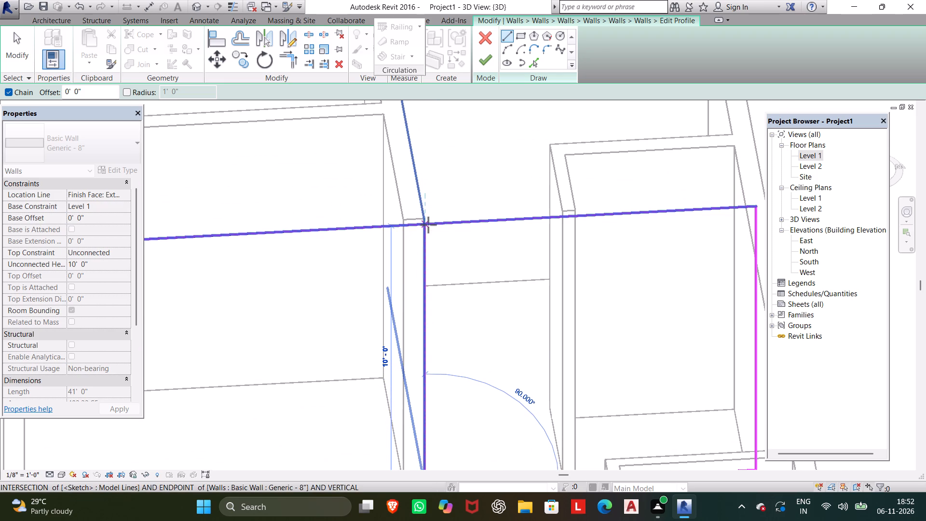
pyautogui.click(428, 225)
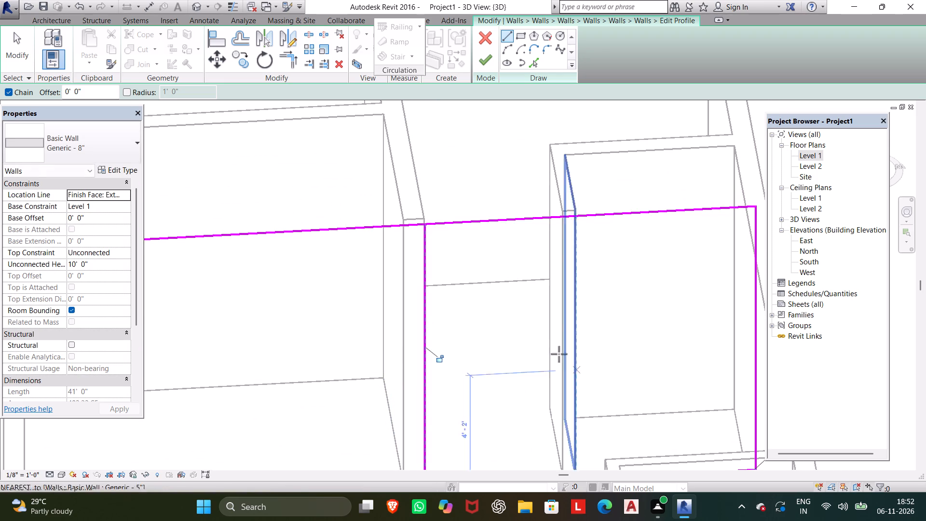
# Draw a second 10' vertical line across the profile at the east face of the small room's 5" dividing wall.
pyautogui.moveTo(550, 347); pyautogui.dragTo(513, 227, button='middle')
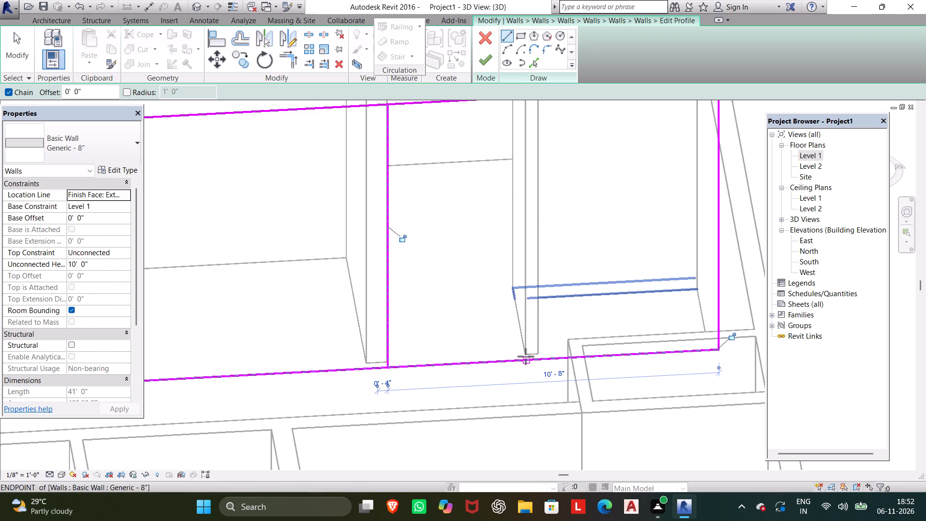
pyautogui.click(527, 360)
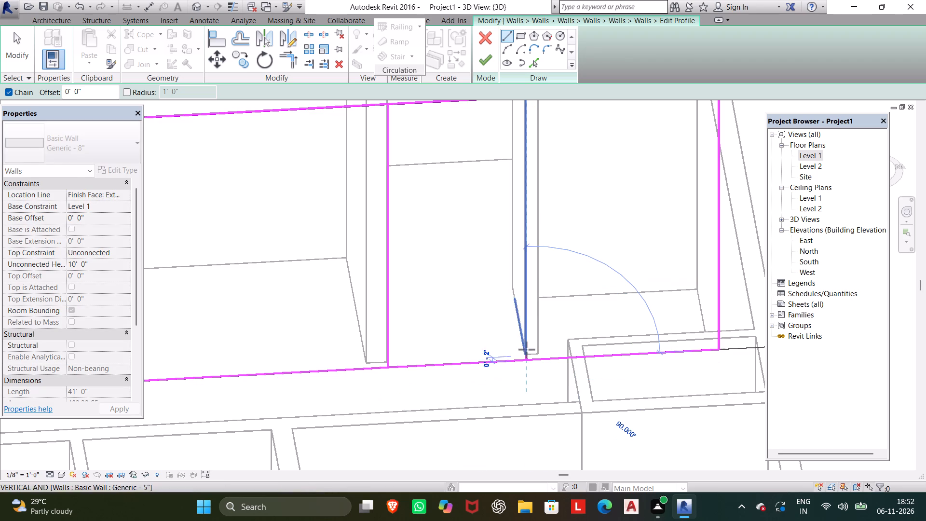
pyautogui.moveTo(529, 276); pyautogui.dragTo(499, 406, button='middle')
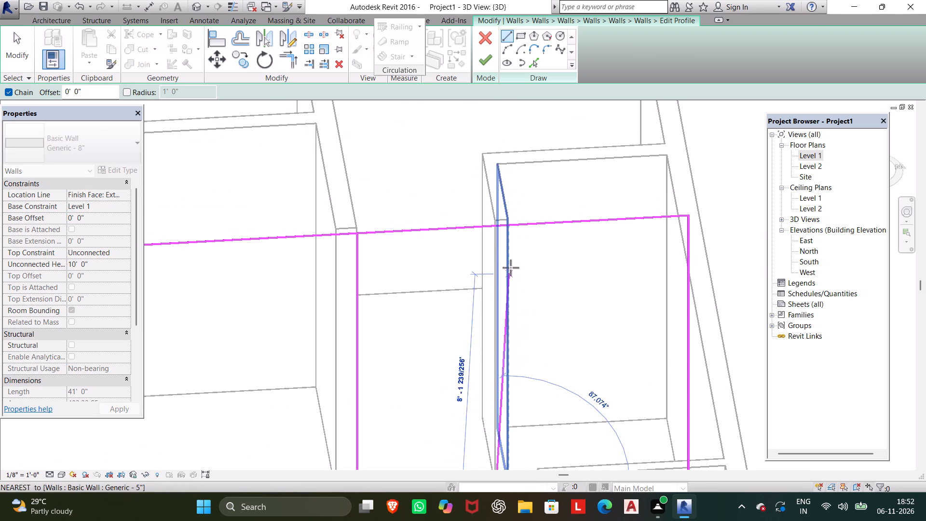
pyautogui.click(498, 226)
pyautogui.press('Escape')
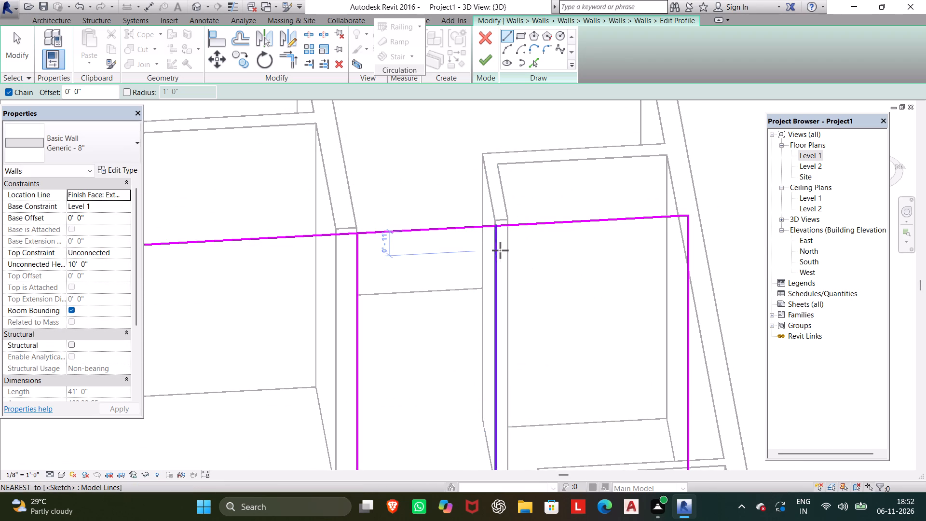
pyautogui.press('Escape')
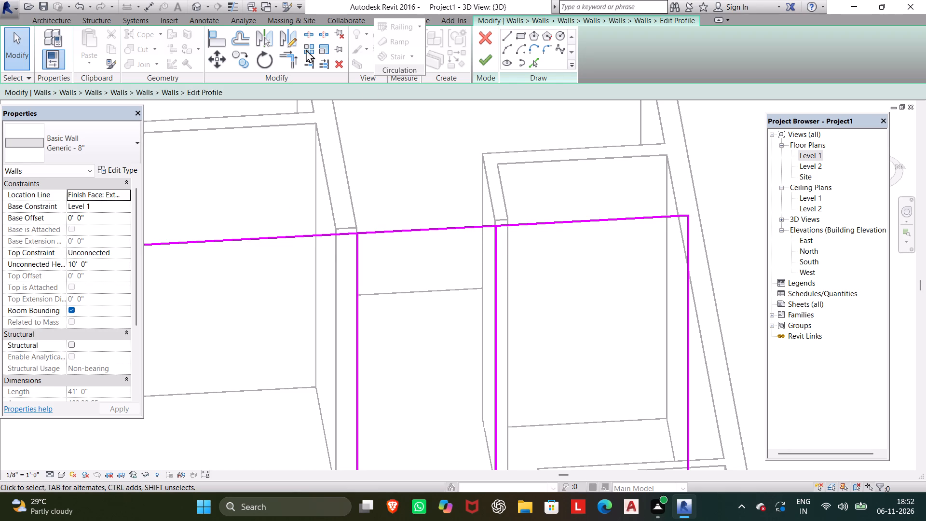
# Split the profile's top line where it meets each of the two vertical lines, keeping the inner segment.
pyautogui.click(311, 35)
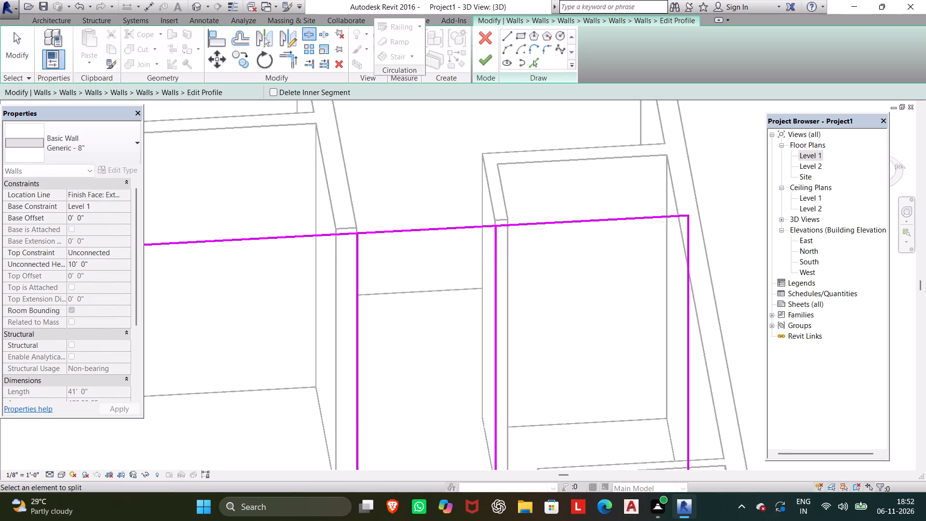
pyautogui.scroll(5, 348, 241)
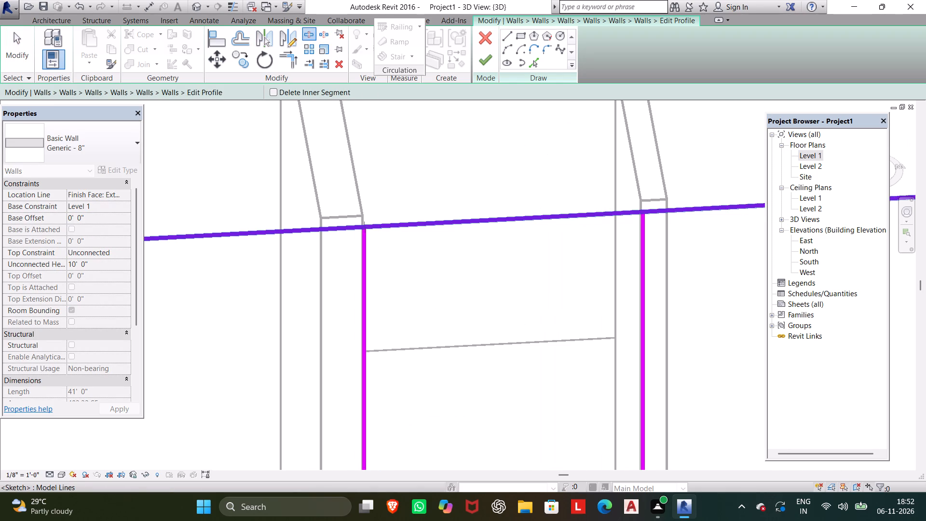
pyautogui.click(364, 226)
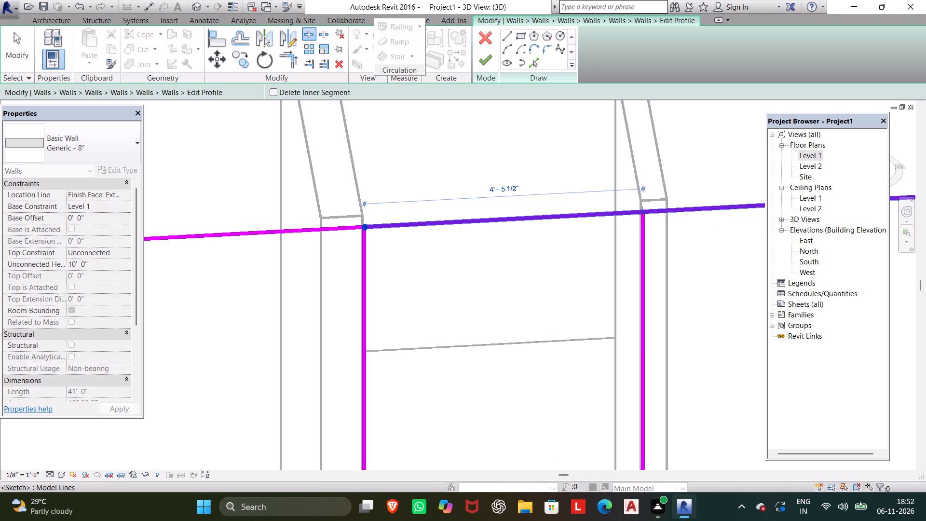
pyautogui.click(640, 214)
pyautogui.press('Escape')
# Split the profile's bottom line where it meets each of the two vertical lines.
pyautogui.scroll(-3, 592, 243)
pyautogui.moveTo(592, 243); pyautogui.dragTo(559, 134, button='middle')
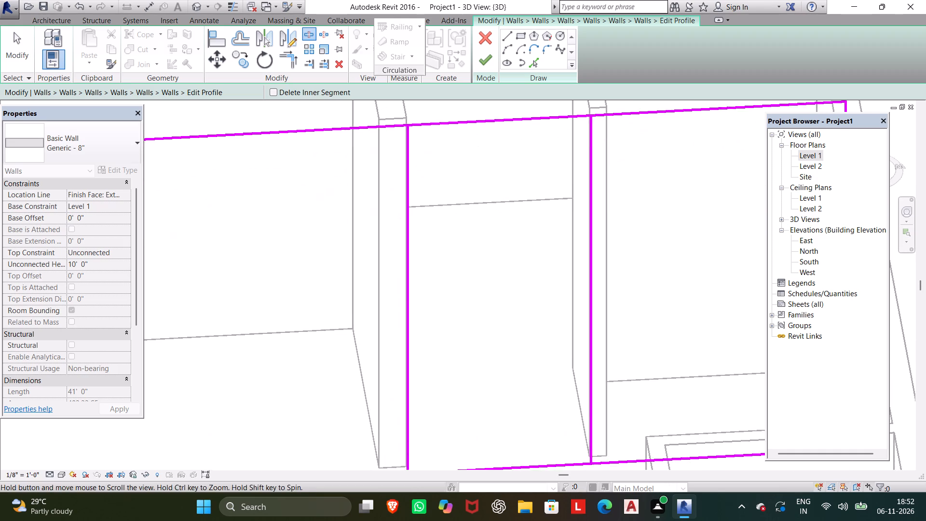
pyautogui.moveTo(559, 134); pyautogui.dragTo(561, 133, button='middle')
pyautogui.scroll(-1, 573, 208)
pyautogui.moveTo(573, 208); pyautogui.dragTo(552, 112, button='middle')
pyautogui.scroll(5, 588, 366)
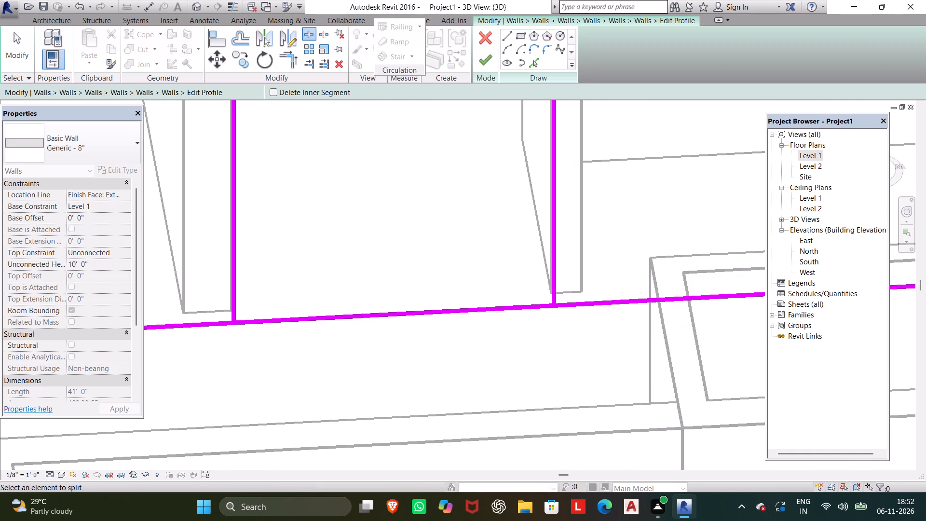
pyautogui.click(552, 305)
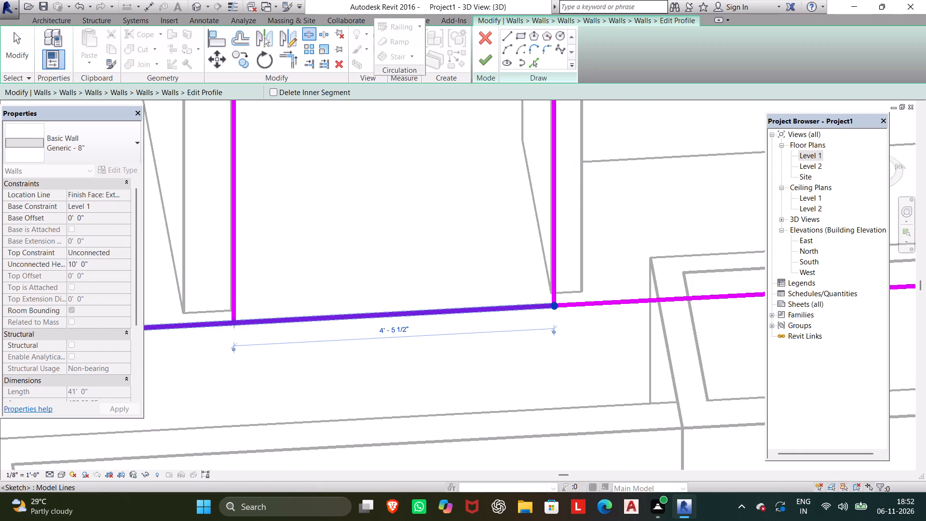
pyautogui.click(235, 322)
pyautogui.press('Escape')
pyautogui.press('Escape')
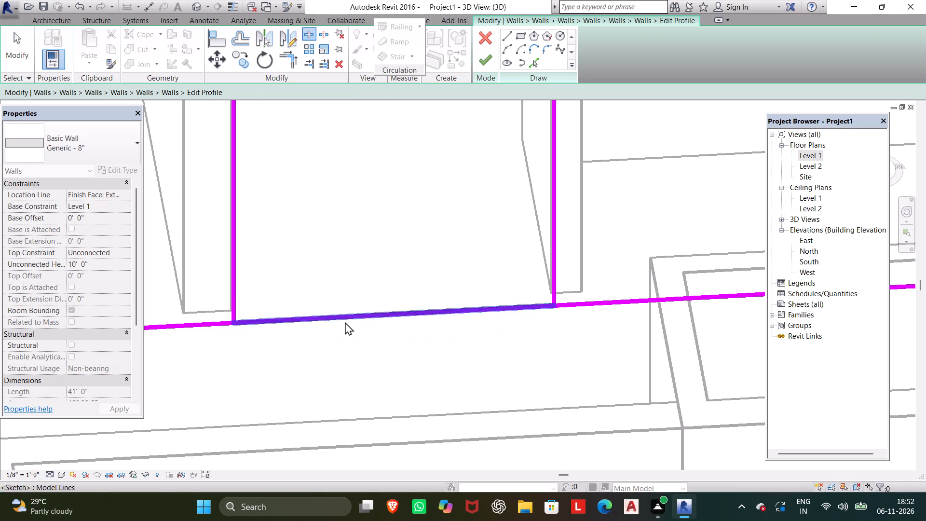
# Delete the bottom profile segment between the two vertical lines.
pyautogui.click(349, 317)
pyautogui.press('Delete')
pyautogui.scroll(-7, 346, 320)
pyautogui.moveTo(354, 296); pyautogui.dragTo(356, 384, button='middle')
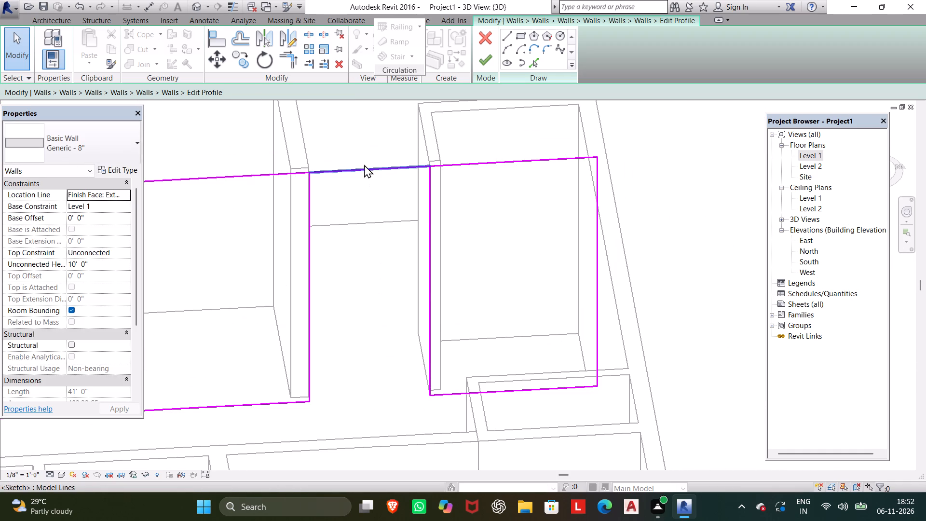
# Delete the top profile segment between the two vertical lines and finish the wall's profile edit.
pyautogui.click(364, 165)
pyautogui.press('Delete')
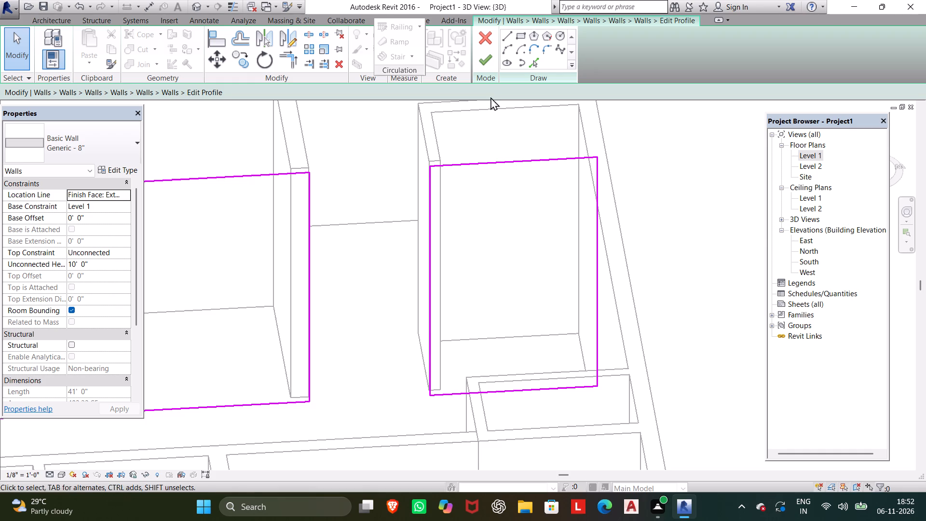
pyautogui.click(484, 61)
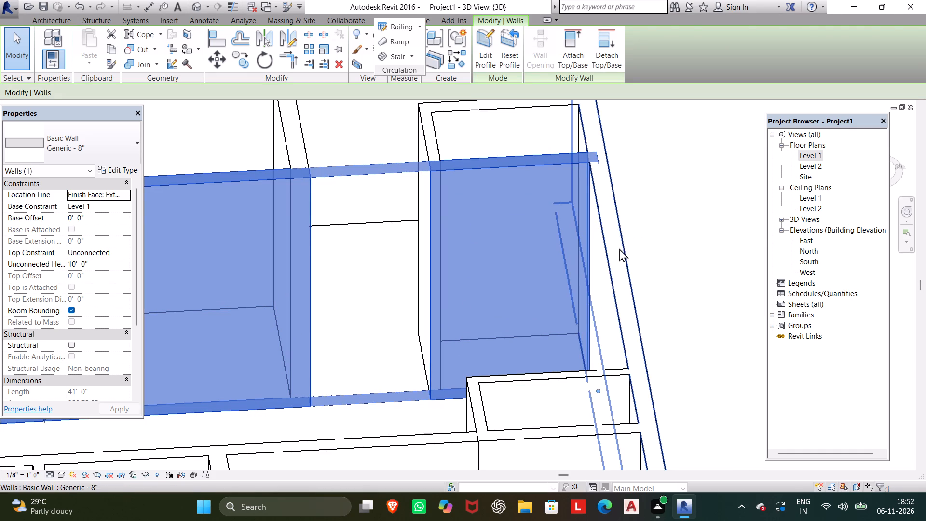
pyautogui.press('Escape')
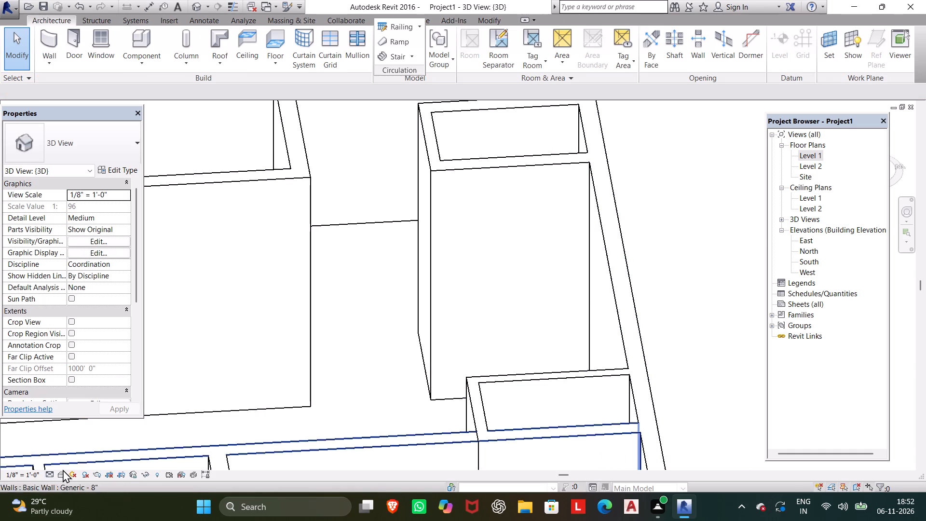
# Set the 3D view's visual style to Realistic.
pyautogui.click(58, 475)
pyautogui.click(89, 448)
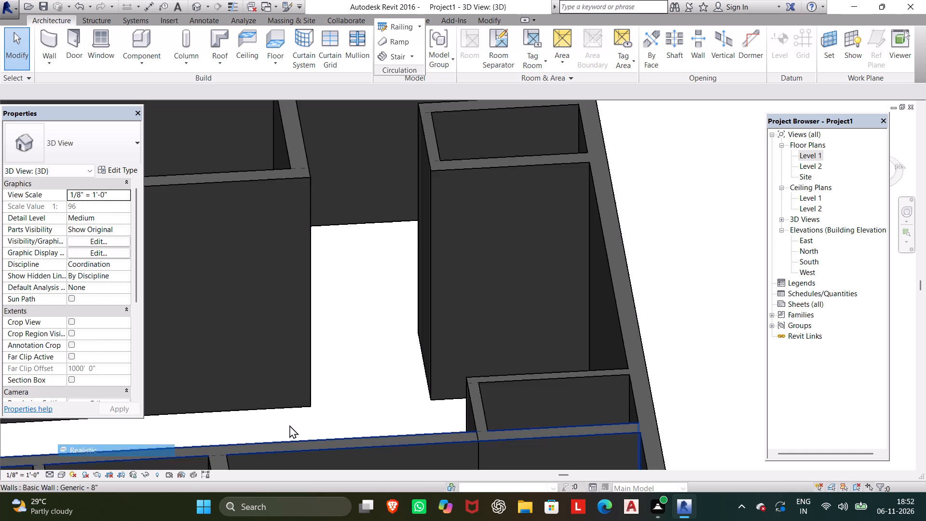
# Examine the passage cut through the 8" wall beside the small room from several 3D angles.
pyautogui.keyDown('shift'); pyautogui.moveTo(530, 352); pyautogui.dragTo(526, 432, button='middle'); pyautogui.keyUp('shift')
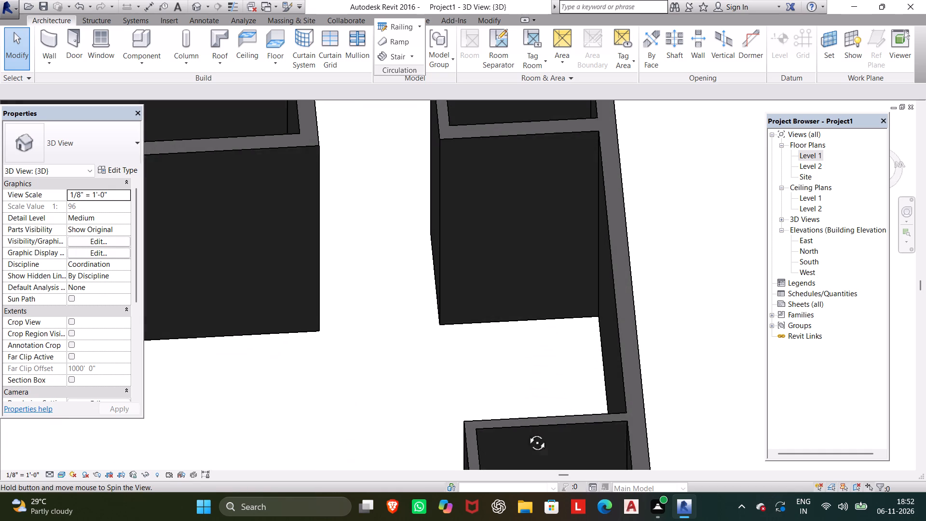
pyautogui.keyDown('shift'); pyautogui.moveTo(526, 432); pyautogui.dragTo(524, 440, button='middle'); pyautogui.keyUp('shift')
pyautogui.scroll(-1, 393, 361)
pyautogui.moveTo(393, 361); pyautogui.dragTo(471, 468, button='middle')
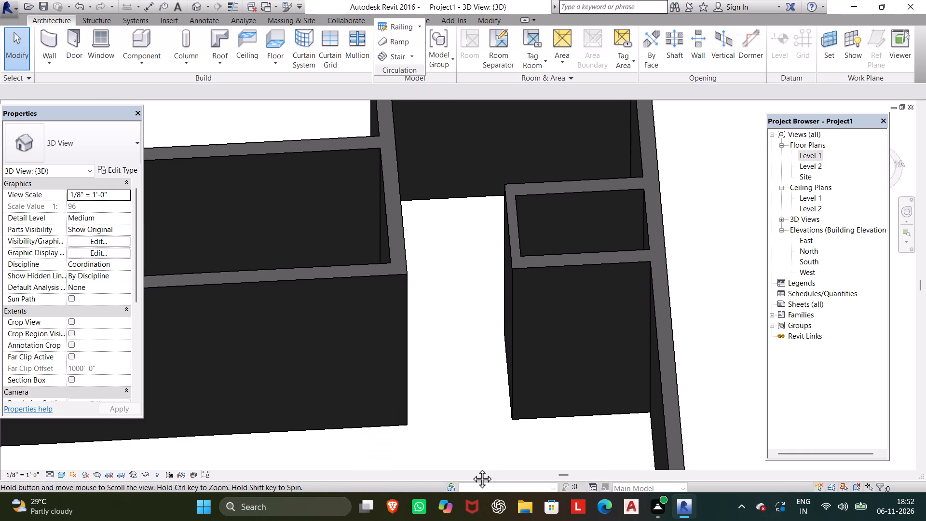
pyautogui.moveTo(471, 468); pyautogui.dragTo(511, 425, button='middle')
pyautogui.moveTo(404, 342); pyautogui.dragTo(617, 433, button='middle')
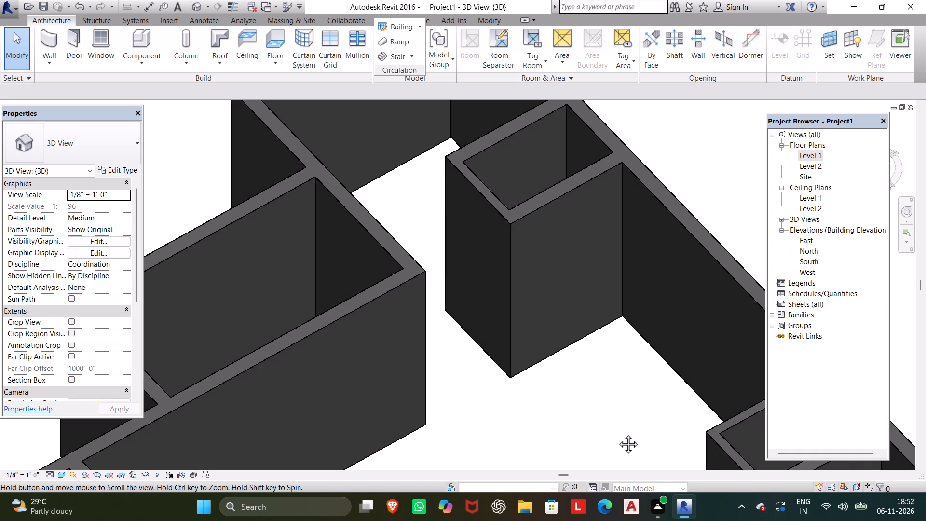
pyautogui.moveTo(617, 433); pyautogui.dragTo(623, 422, button='middle')
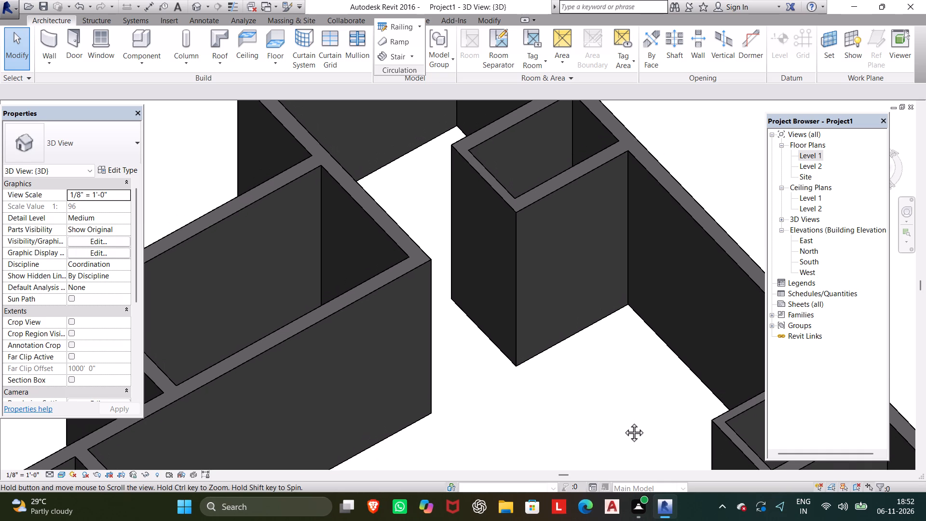
pyautogui.moveTo(623, 422); pyautogui.dragTo(623, 416, button='middle')
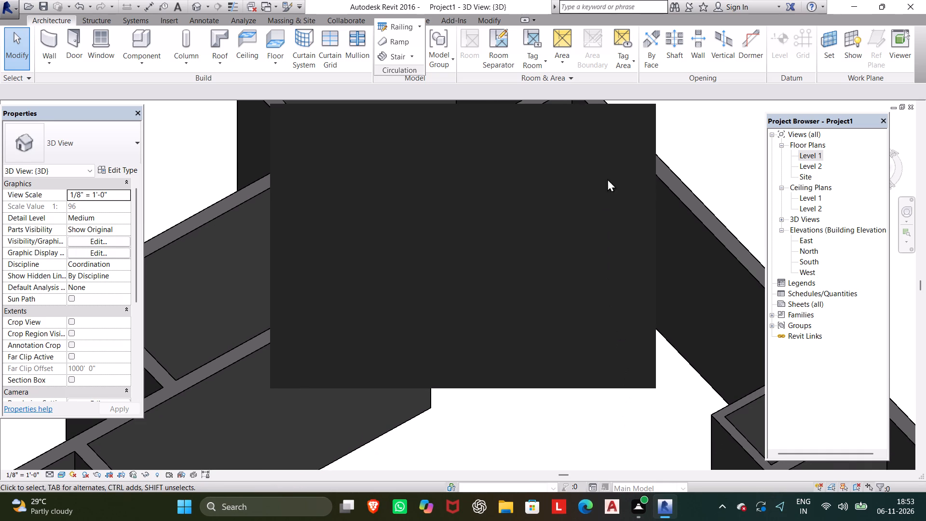
pyautogui.click(634, 115)
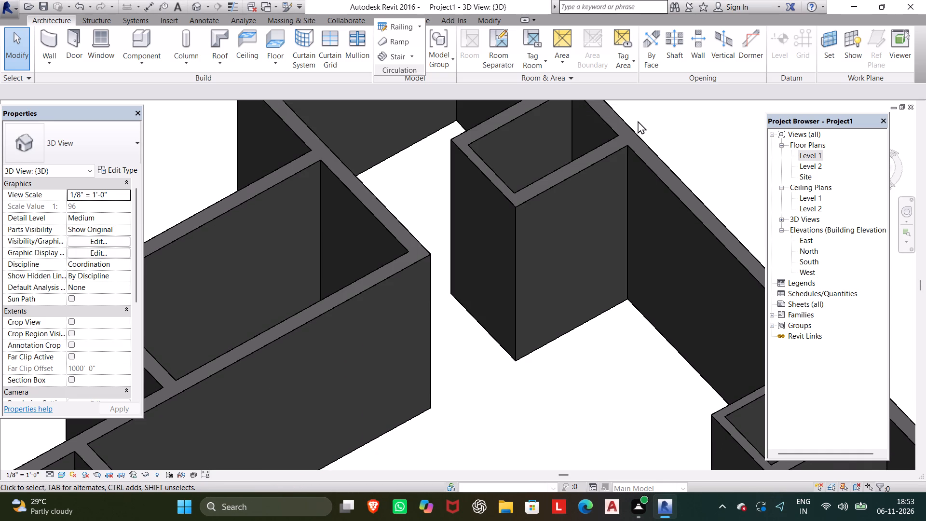
pyautogui.moveTo(589, 264); pyautogui.dragTo(669, 224, button='middle')
pyautogui.scroll(-1, 603, 260)
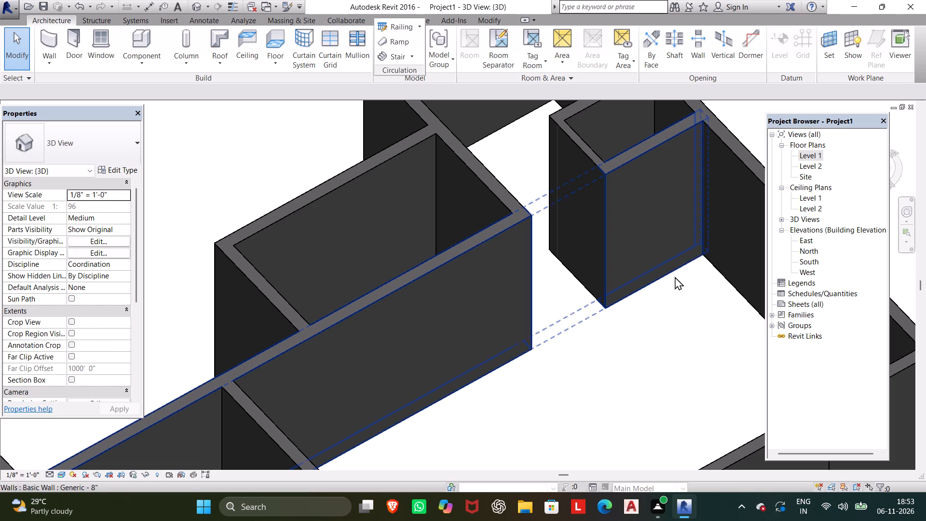
# Open the Level 1 floor plan view with the whole building in sight.
pyautogui.click(810, 153)
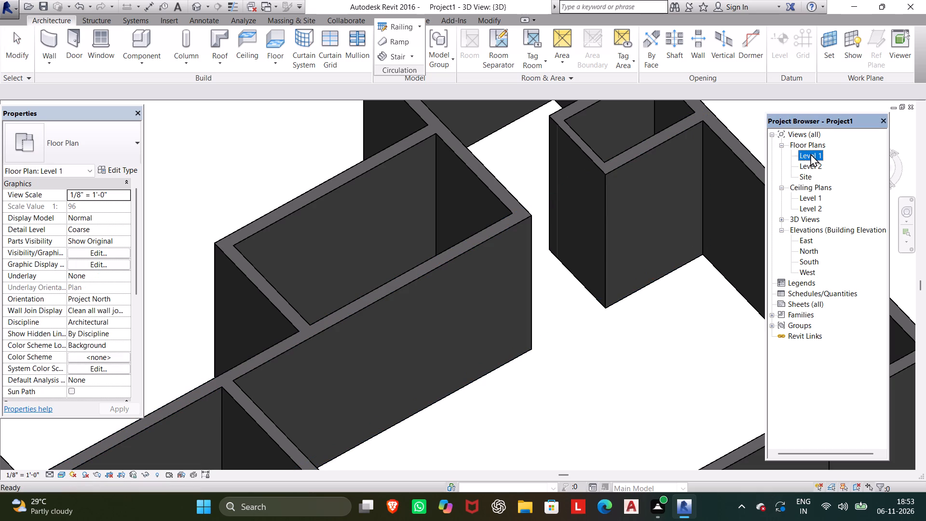
pyautogui.click(806, 160)
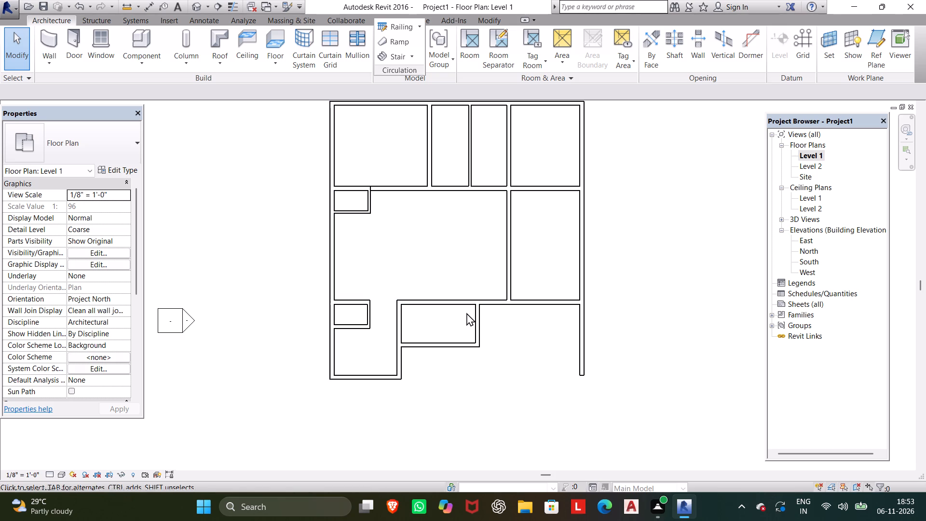
pyautogui.scroll(-1, 458, 321)
pyautogui.moveTo(458, 321); pyautogui.dragTo(420, 306, button='middle')
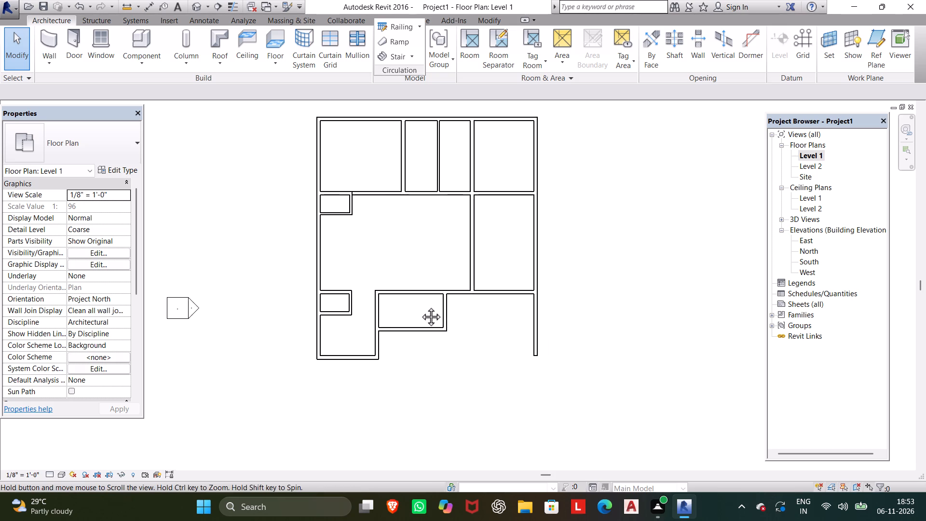
pyautogui.moveTo(420, 306); pyautogui.dragTo(414, 304, button='middle')
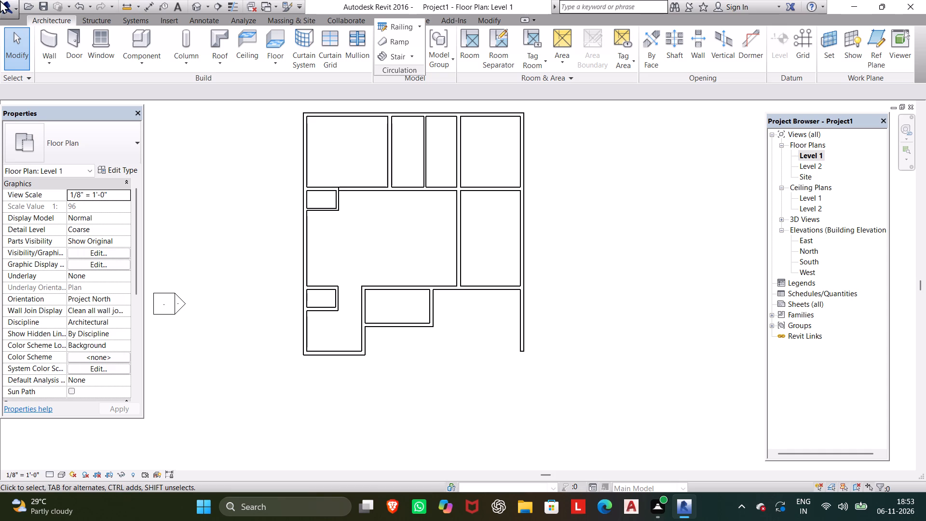
# Start a Generic - 12" floor on Level 1 and sketch a rectangular boundary, about 41' 8" wide, from the outer northwest corner to the east wall's south end.
pyautogui.click(278, 48)
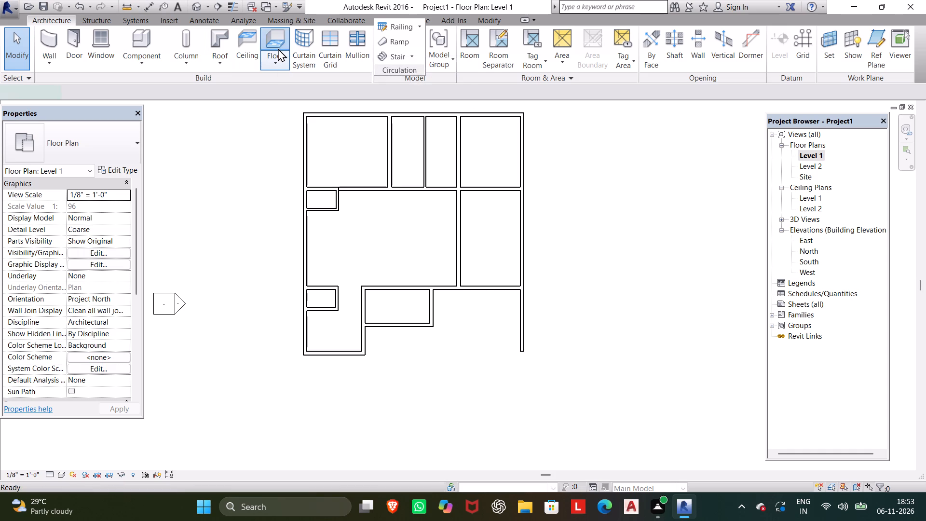
pyautogui.click(586, 33)
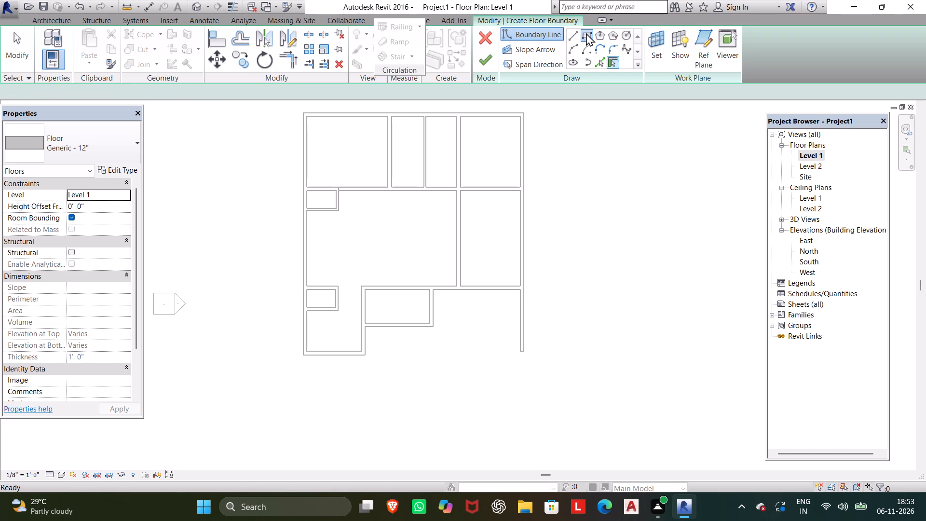
pyautogui.scroll(3, 305, 112)
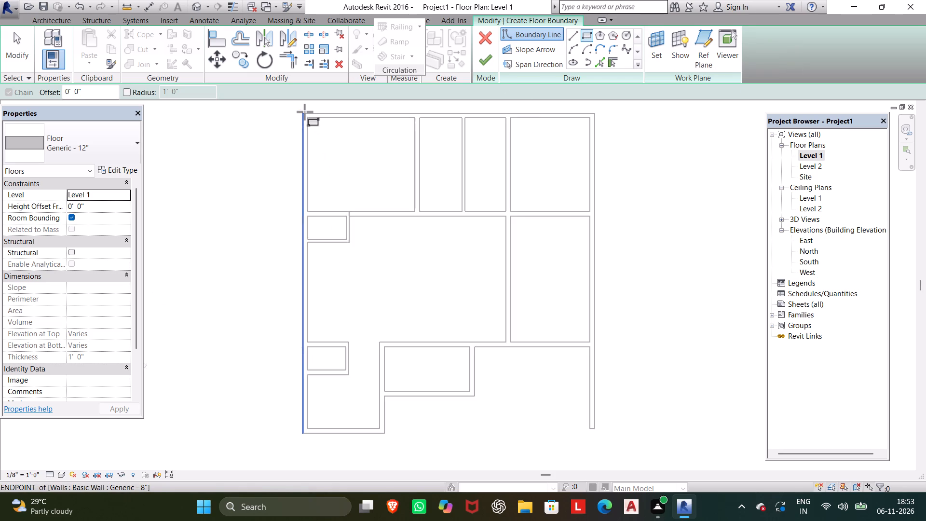
pyautogui.scroll(5, 305, 112)
pyautogui.click(299, 113)
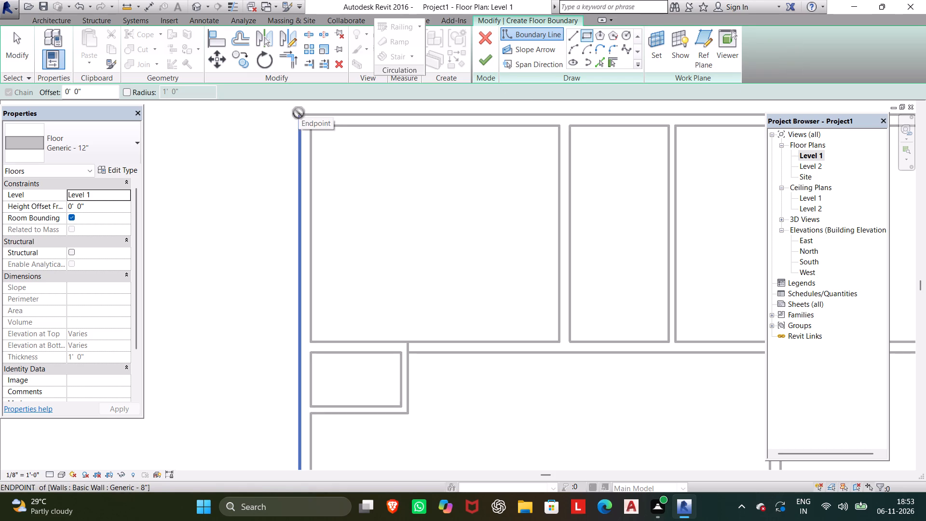
pyautogui.scroll(-2, 406, 303)
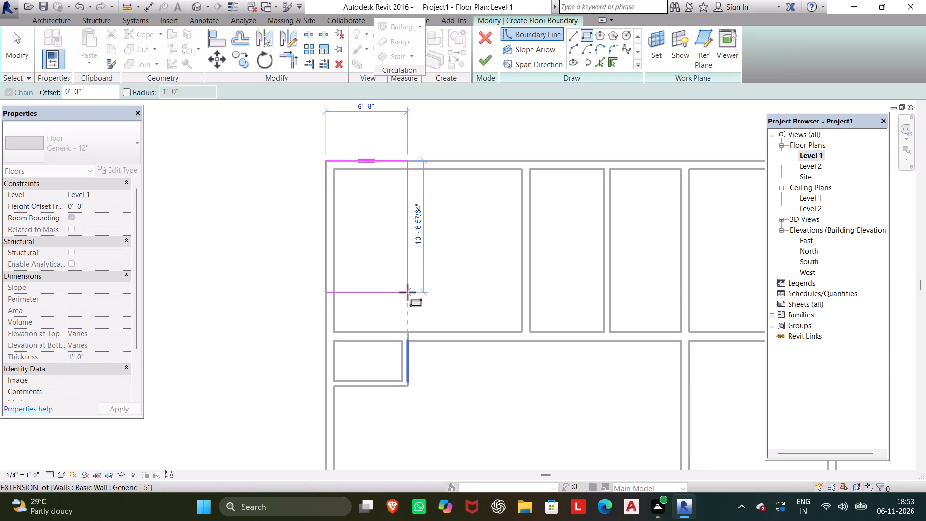
pyautogui.scroll(-5, 408, 292)
pyautogui.scroll(-1, 501, 393)
pyautogui.moveTo(501, 393); pyautogui.dragTo(423, 278, button='middle')
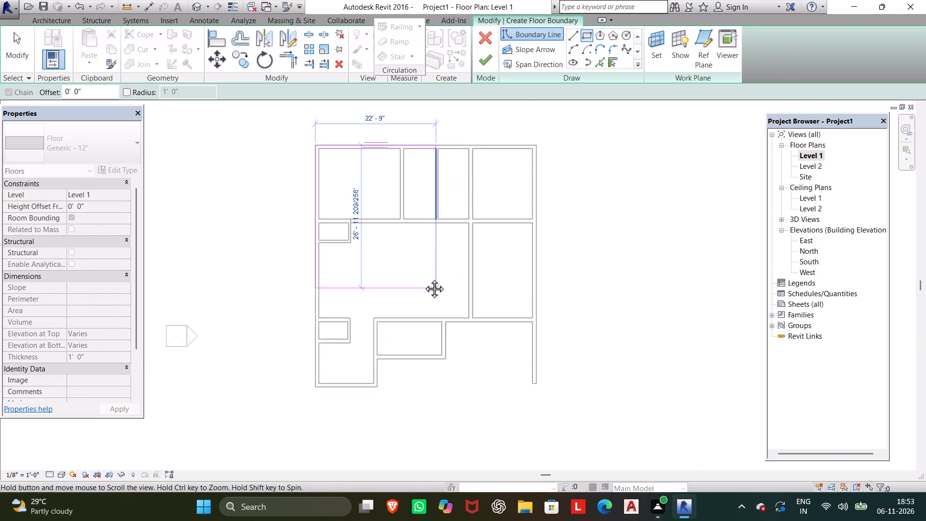
pyautogui.moveTo(423, 278); pyautogui.dragTo(414, 256, button='middle')
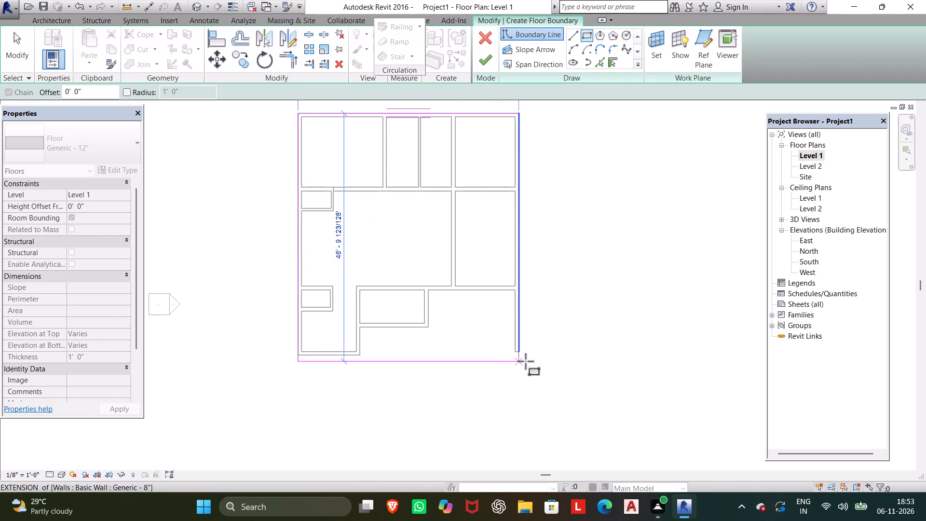
pyautogui.scroll(8, 526, 362)
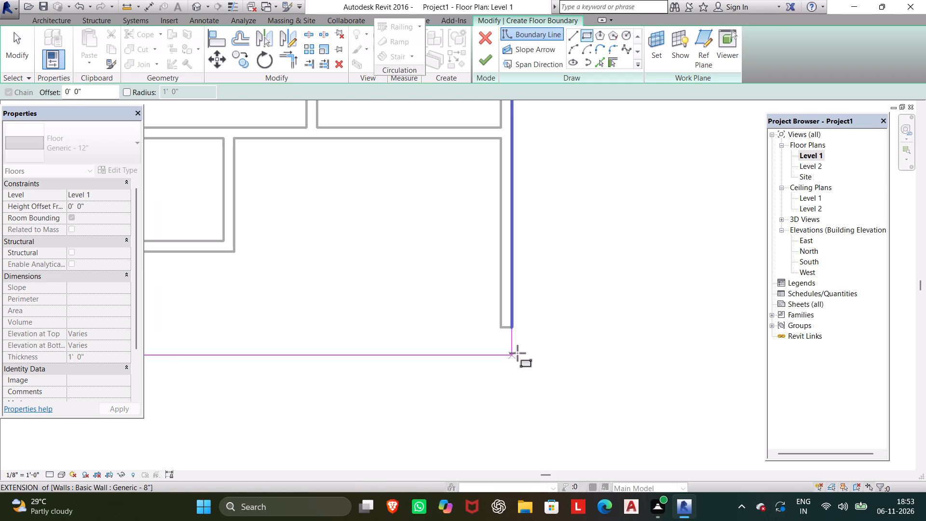
pyautogui.click(513, 330)
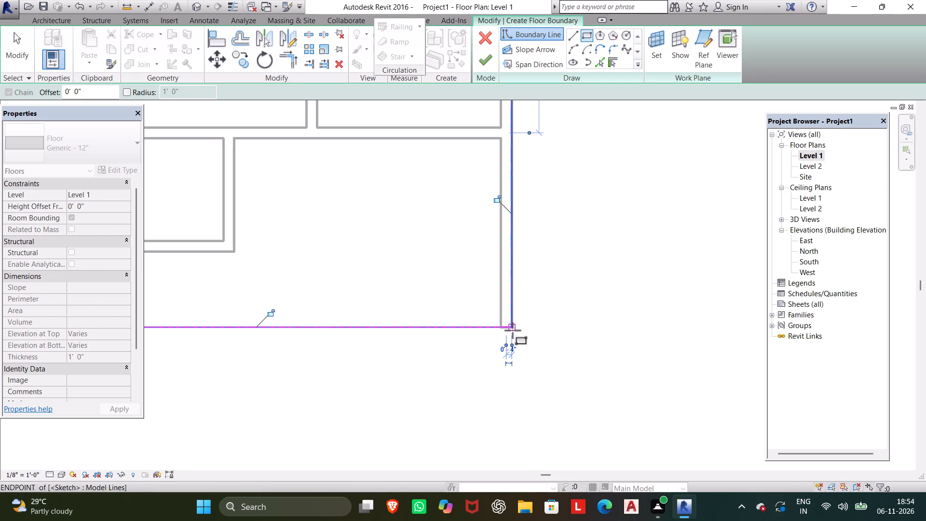
pyautogui.scroll(-3, 489, 347)
pyautogui.moveTo(500, 344); pyautogui.dragTo(706, 337, button='middle')
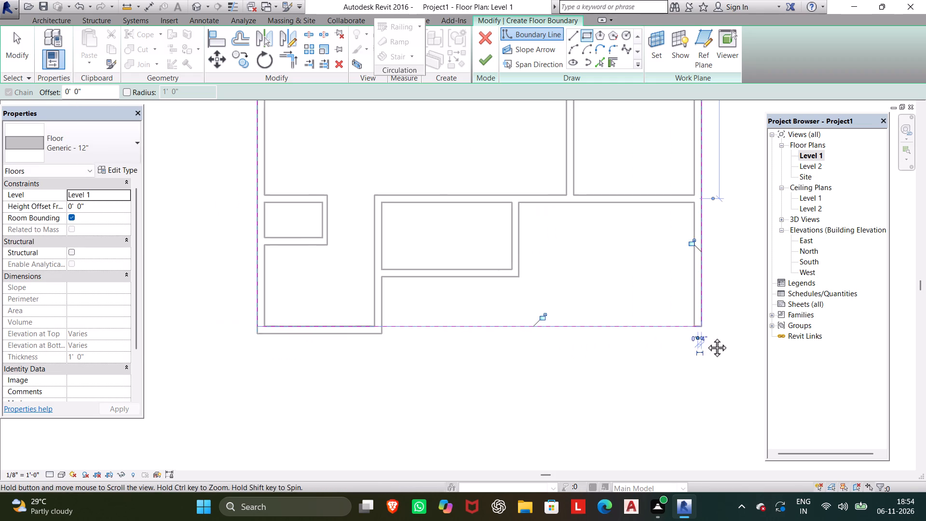
pyautogui.moveTo(706, 337); pyautogui.dragTo(704, 340, button='middle')
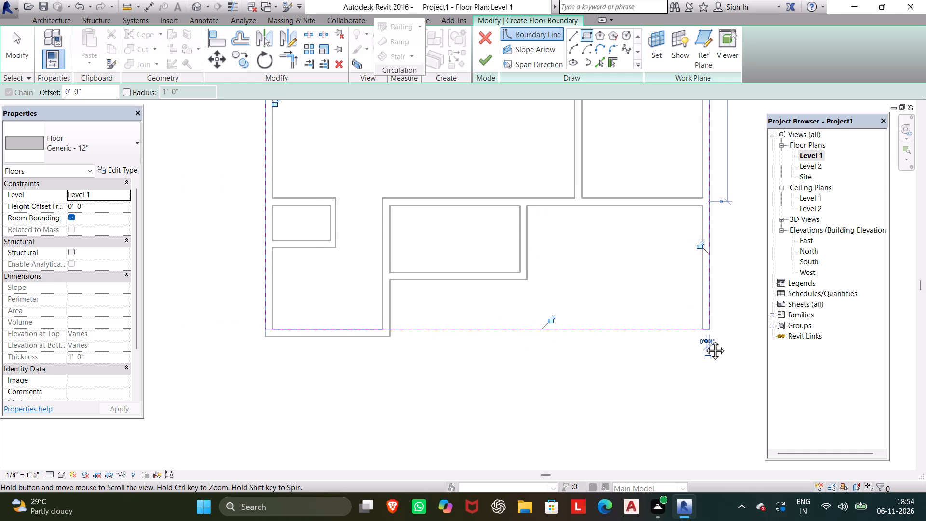
pyautogui.moveTo(704, 340); pyautogui.dragTo(704, 341, button='middle')
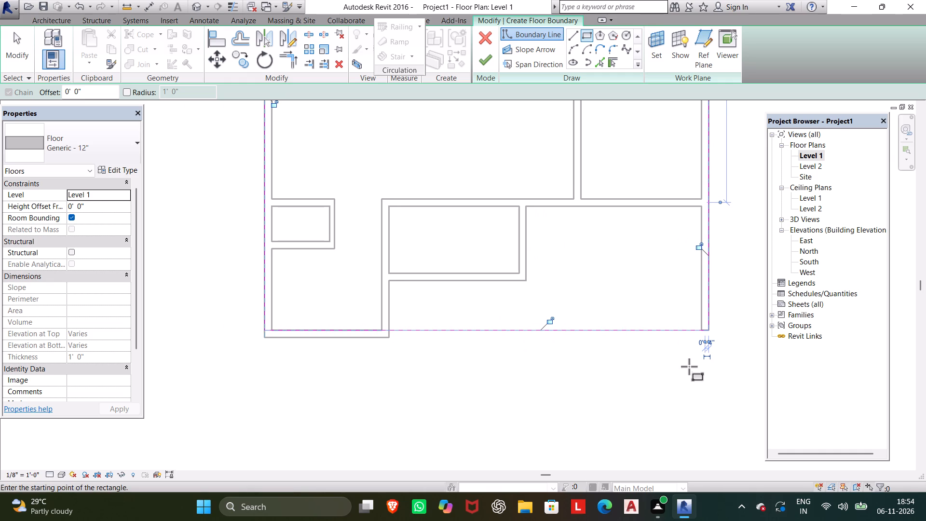
pyautogui.press('Escape')
pyautogui.press('Escape')
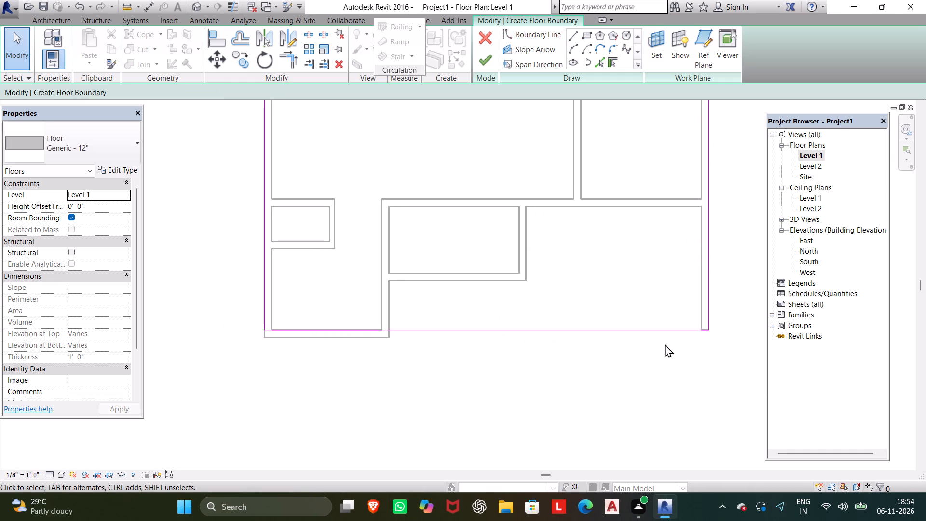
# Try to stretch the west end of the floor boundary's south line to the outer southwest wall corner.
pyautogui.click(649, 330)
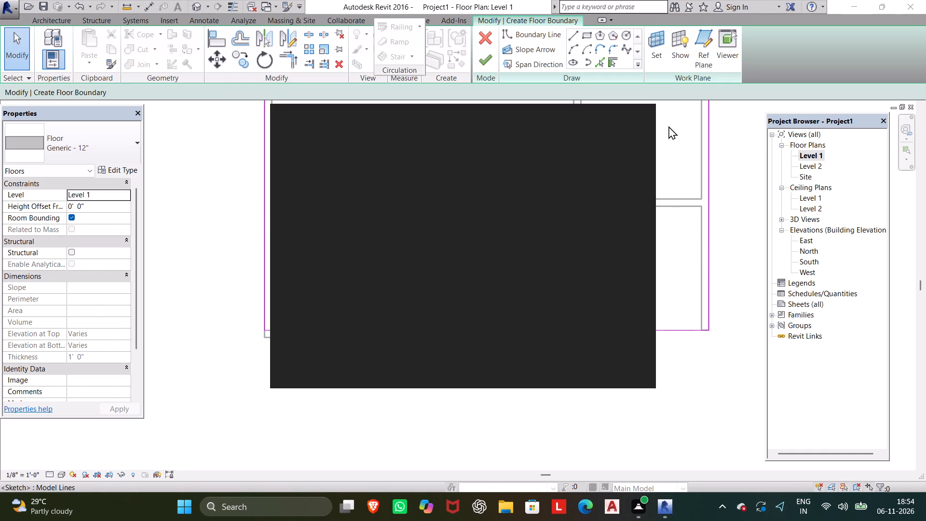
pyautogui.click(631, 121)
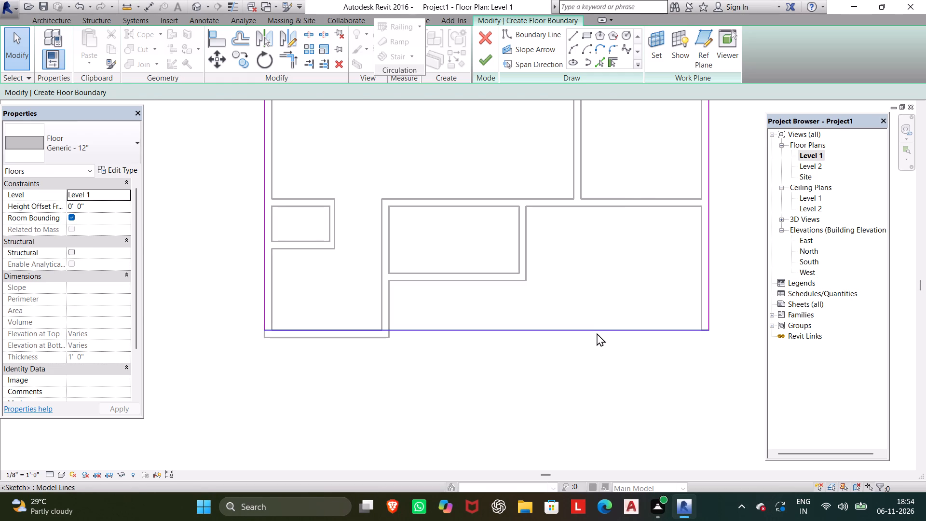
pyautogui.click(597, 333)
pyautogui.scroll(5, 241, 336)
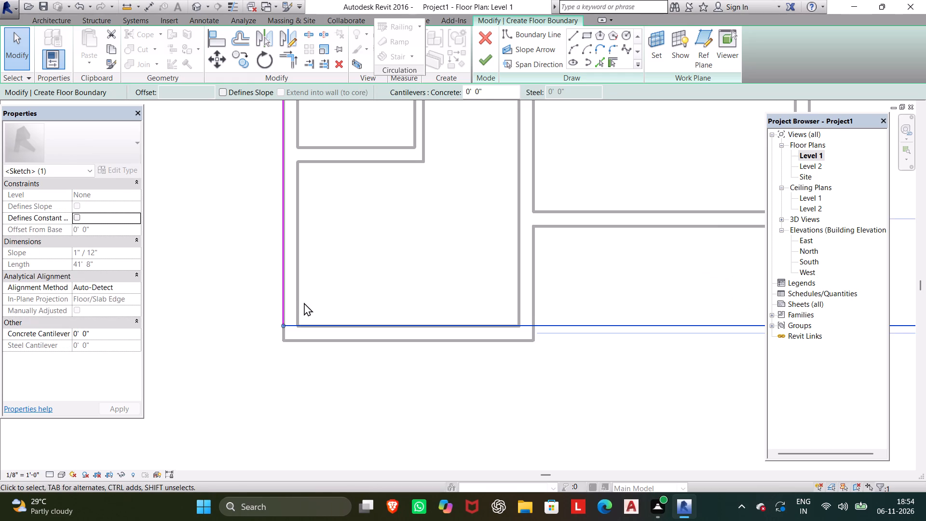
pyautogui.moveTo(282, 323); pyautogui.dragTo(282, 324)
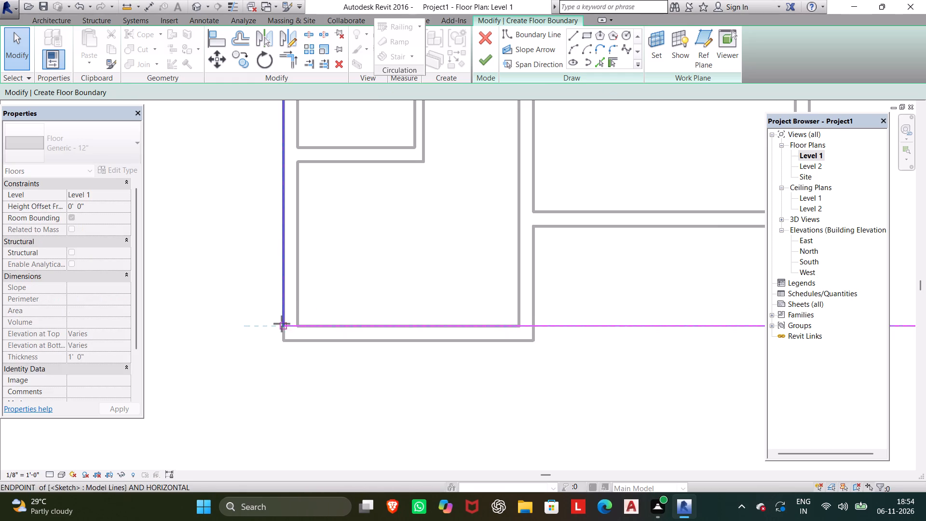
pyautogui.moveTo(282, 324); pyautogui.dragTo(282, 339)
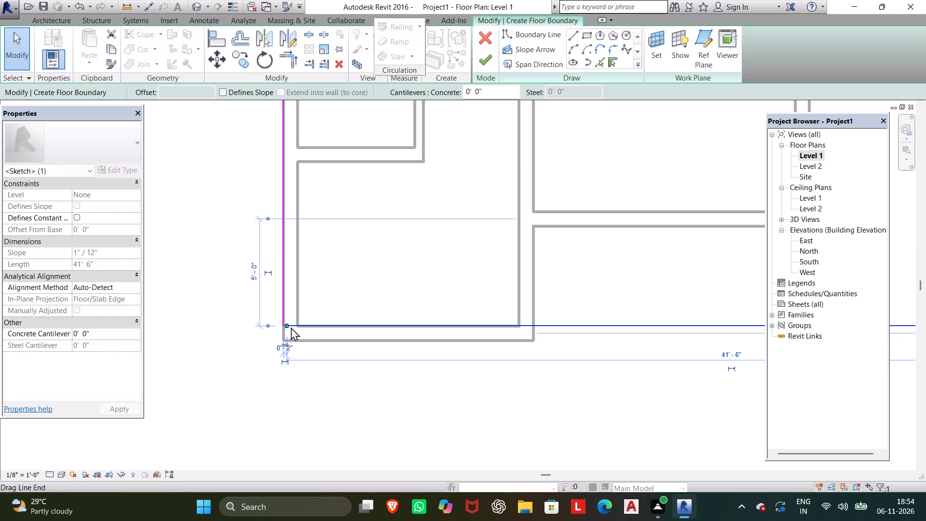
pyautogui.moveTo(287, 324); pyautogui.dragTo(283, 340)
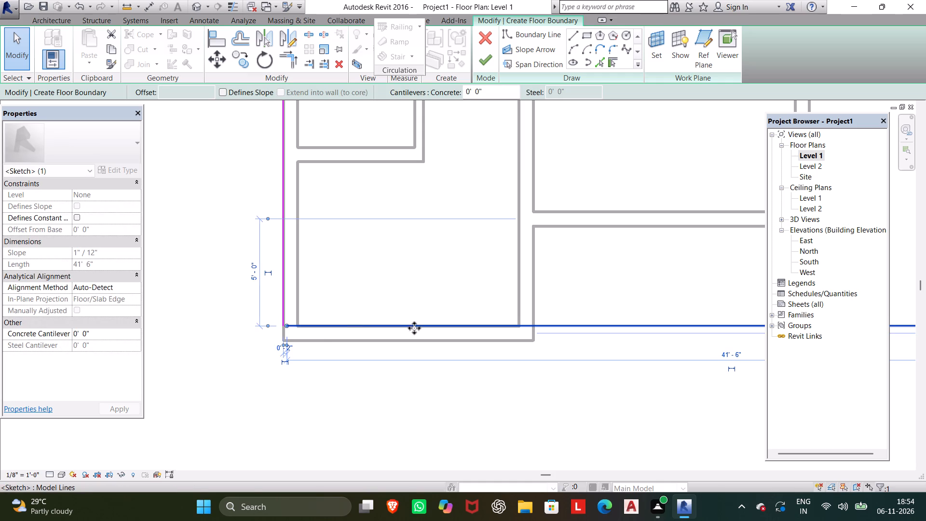
# Delete the south line of the floor boundary.
pyautogui.press('Delete')
pyautogui.scroll(-2, 395, 328)
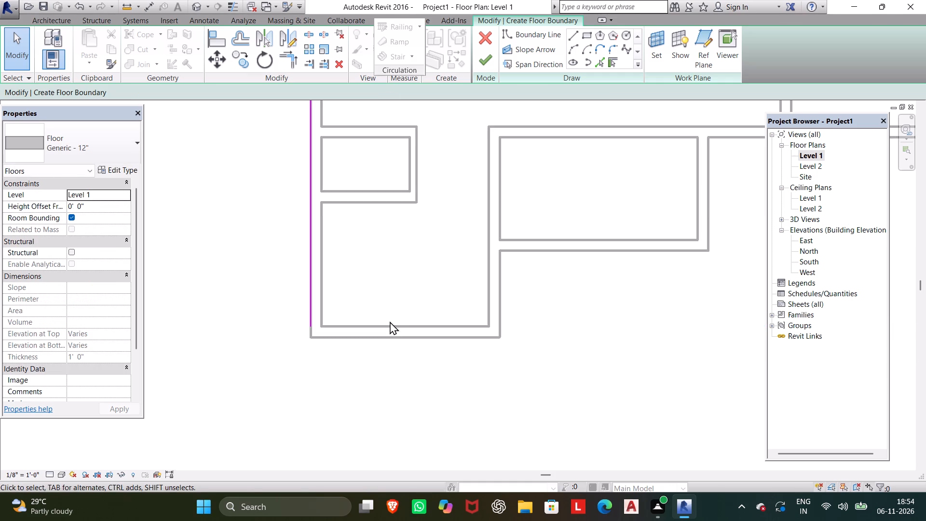
# Extend the floor boundary's west side with a line from its south end to the outer southwest wall corner.
pyautogui.scroll(-3, 424, 288)
pyautogui.moveTo(417, 287); pyautogui.dragTo(240, 229, button='middle')
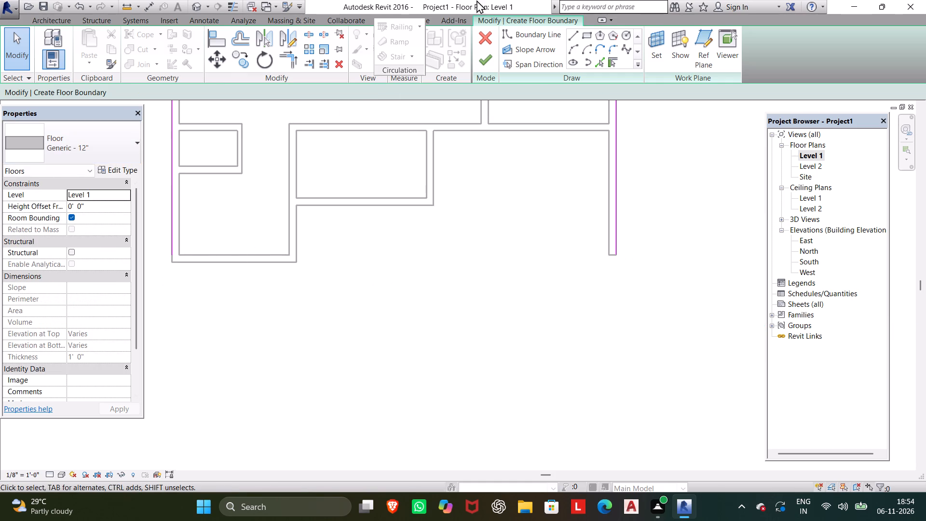
pyautogui.click(576, 39)
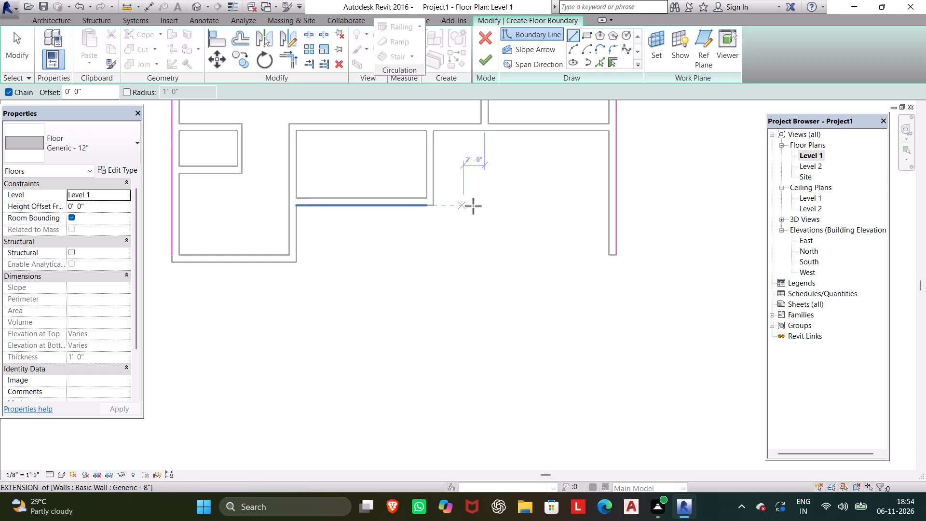
pyautogui.moveTo(472, 206); pyautogui.dragTo(595, 192, button='middle')
pyautogui.scroll(5, 311, 262)
pyautogui.scroll(4, 263, 249)
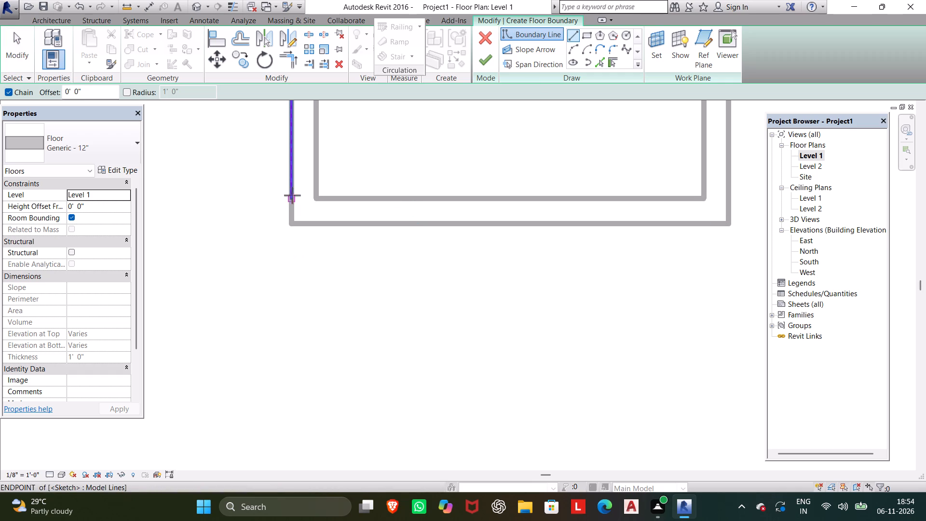
pyautogui.click(292, 196)
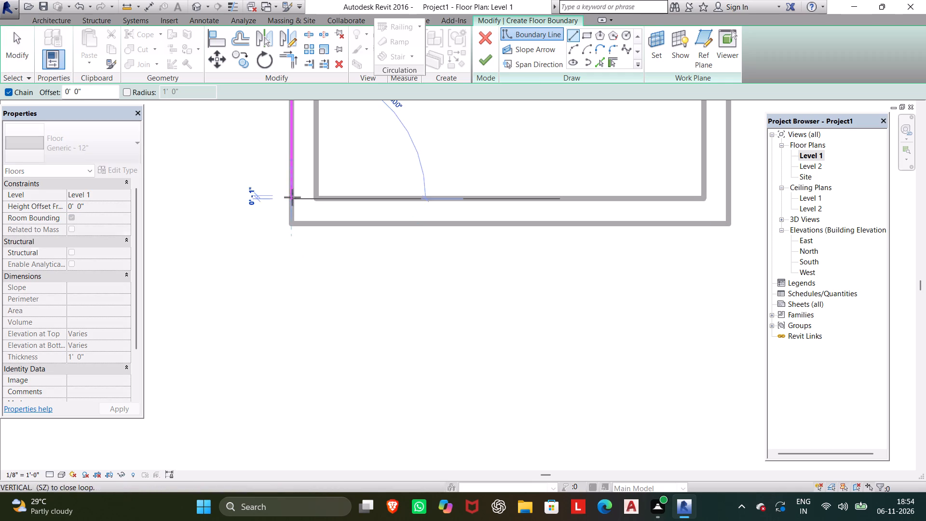
pyautogui.click(292, 222)
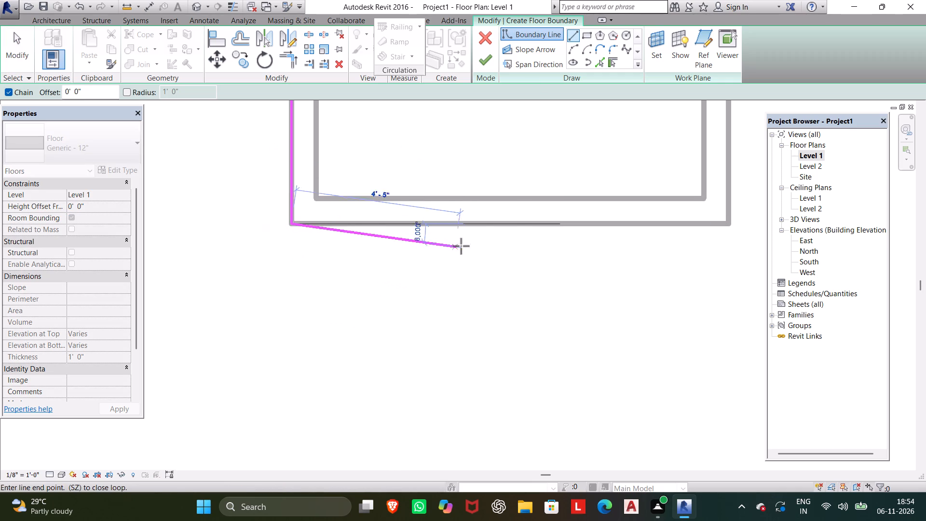
# Continue the floor boundary with a 41' 8" horizontal line east along the south wall face, then close it north to the east line's end.
pyautogui.scroll(-1, 525, 237)
pyautogui.moveTo(510, 235); pyautogui.dragTo(0, 147, button='middle')
pyautogui.scroll(-6, 227, 163)
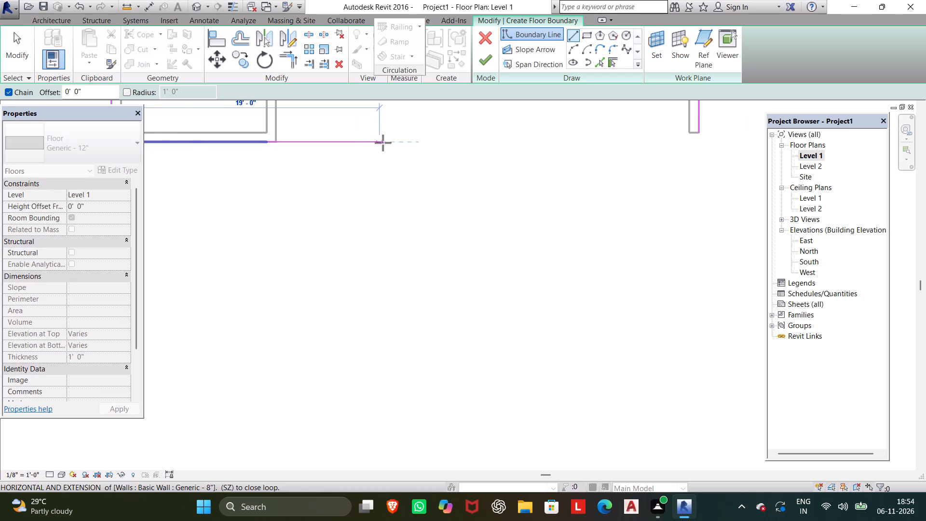
pyautogui.scroll(-2, 383, 143)
pyautogui.moveTo(381, 151); pyautogui.dragTo(332, 191, button='middle')
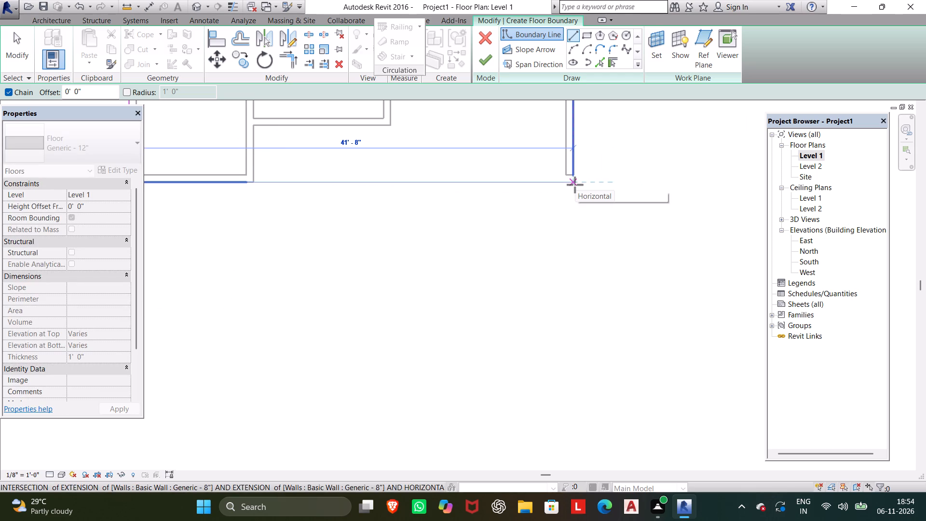
pyautogui.scroll(5, 575, 185)
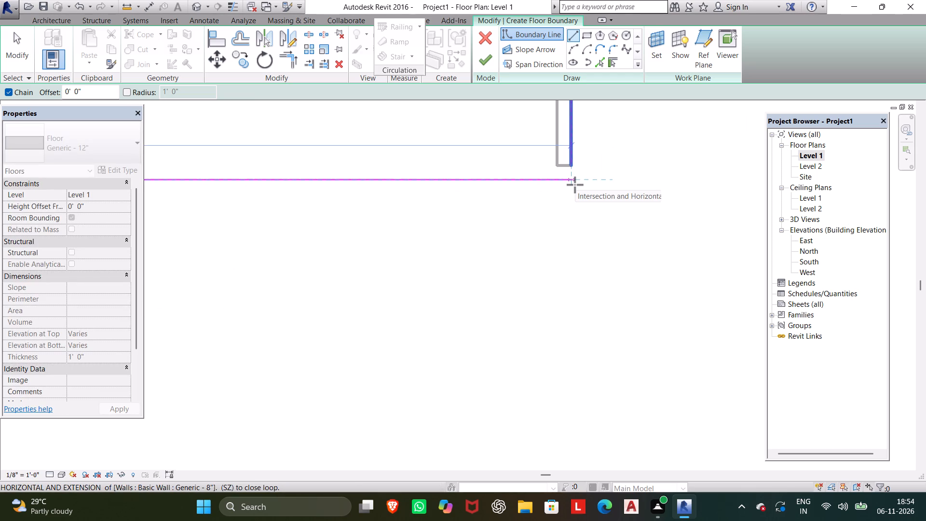
pyautogui.click(576, 185)
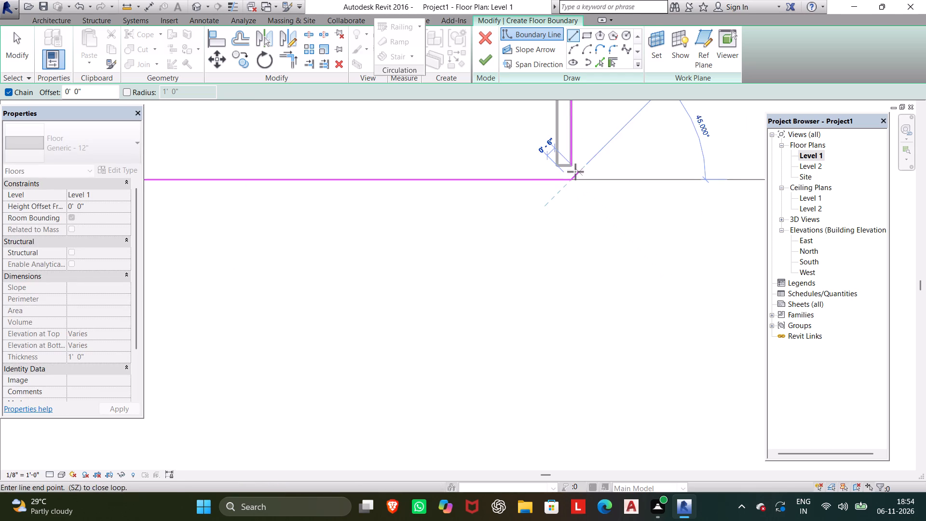
pyautogui.click(574, 167)
pyautogui.press('Escape')
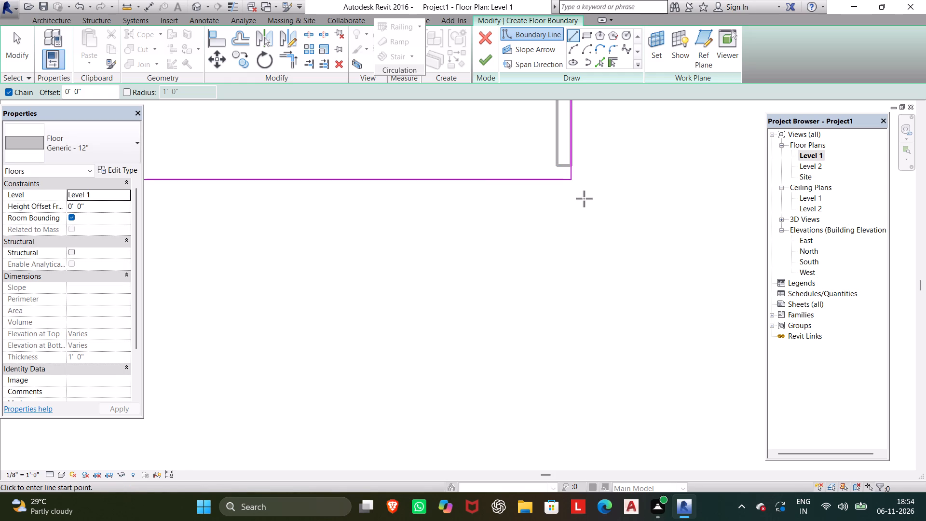
pyautogui.press('Escape')
# Finish the boundary sketch to create the Generic - 12" floor.
pyautogui.click(564, 165)
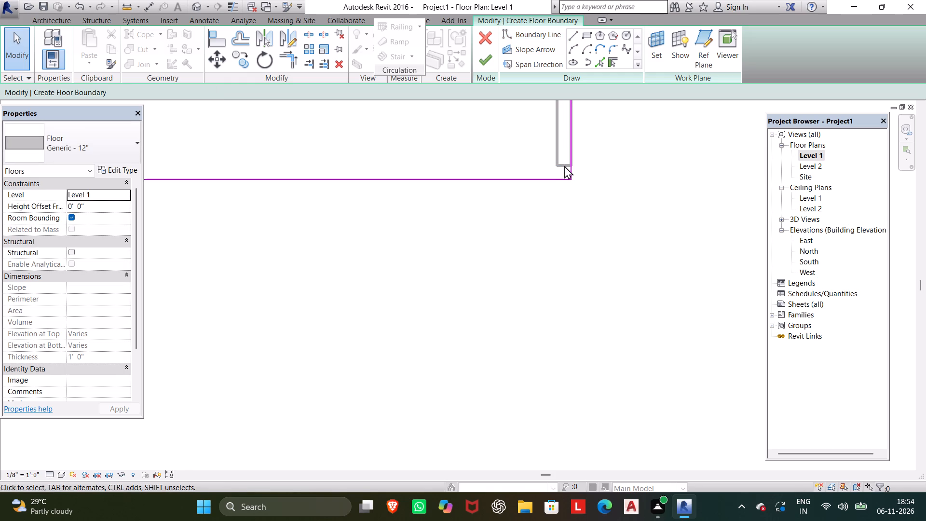
pyautogui.click(561, 162)
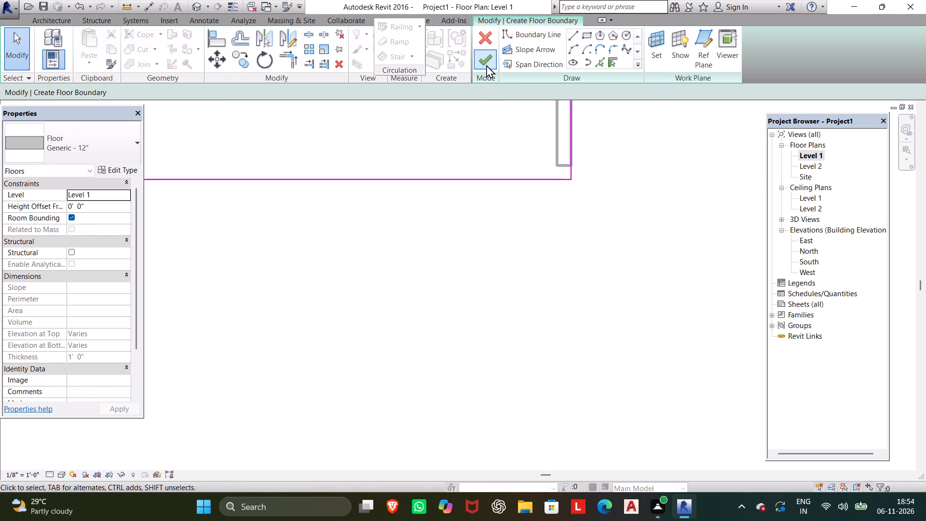
pyautogui.click(481, 61)
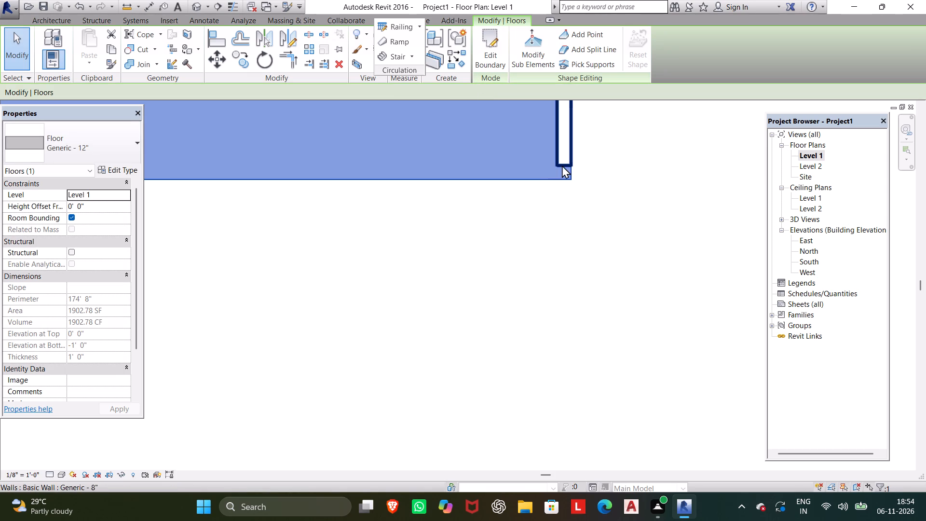
# Stretch the south end of the east 8" wall to the floor's southeast corner, making the wall 45' 4" long.
pyautogui.click(562, 162)
pyautogui.scroll(5, 560, 167)
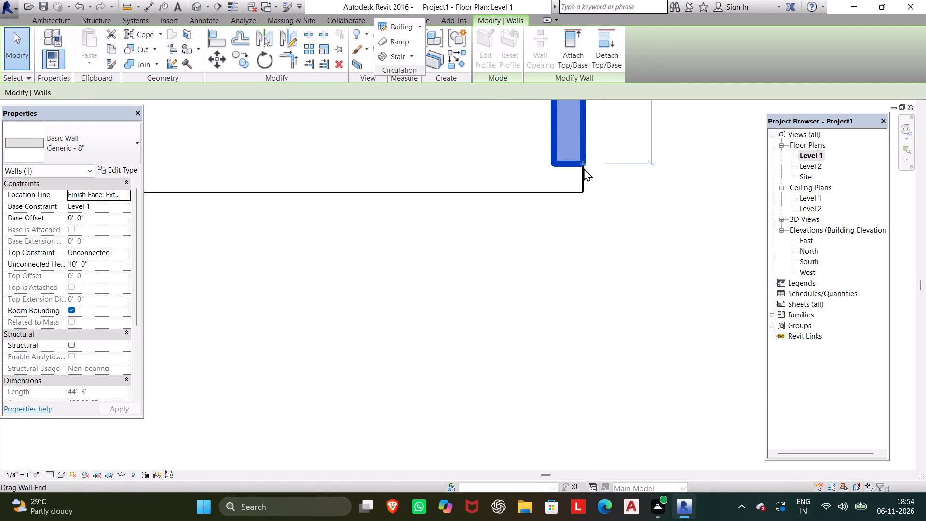
pyautogui.moveTo(580, 161); pyautogui.dragTo(581, 191)
pyautogui.scroll(-14, 580, 184)
pyautogui.moveTo(570, 210); pyautogui.dragTo(572, 214, button='middle')
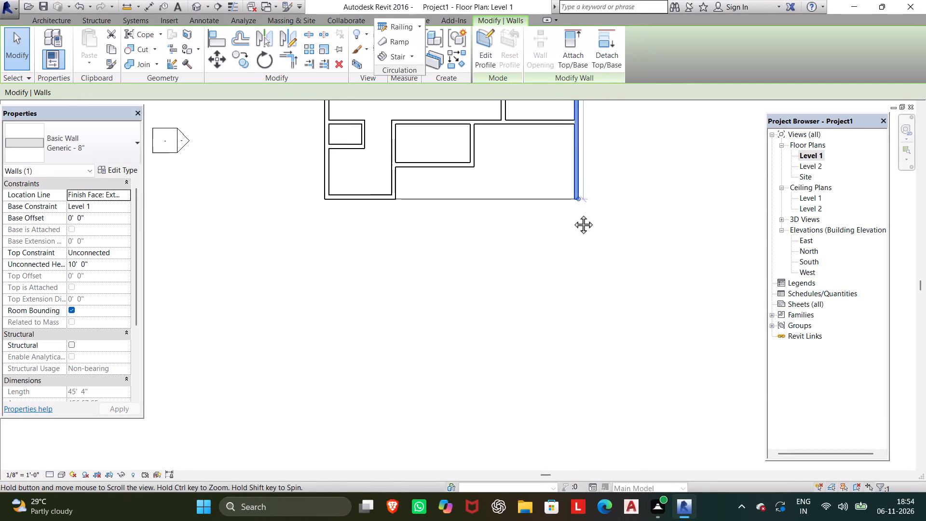
pyautogui.moveTo(572, 214); pyautogui.dragTo(551, 295, button='middle')
pyautogui.press('Escape')
pyautogui.scroll(-1, 578, 212)
pyautogui.moveTo(578, 213); pyautogui.dragTo(572, 294, button='middle')
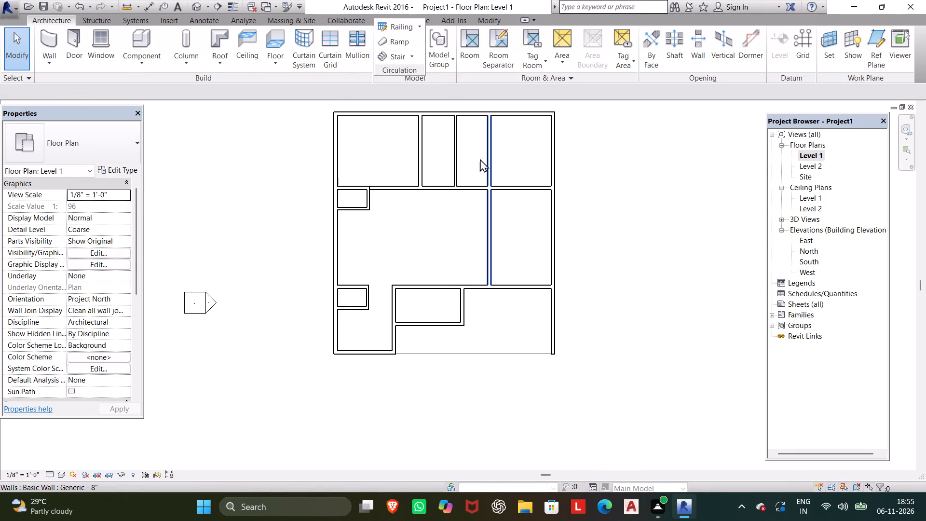
# Examine the walls and new floor in the 3D view from several angles, especially the building's south side.
pyautogui.click(193, 0)
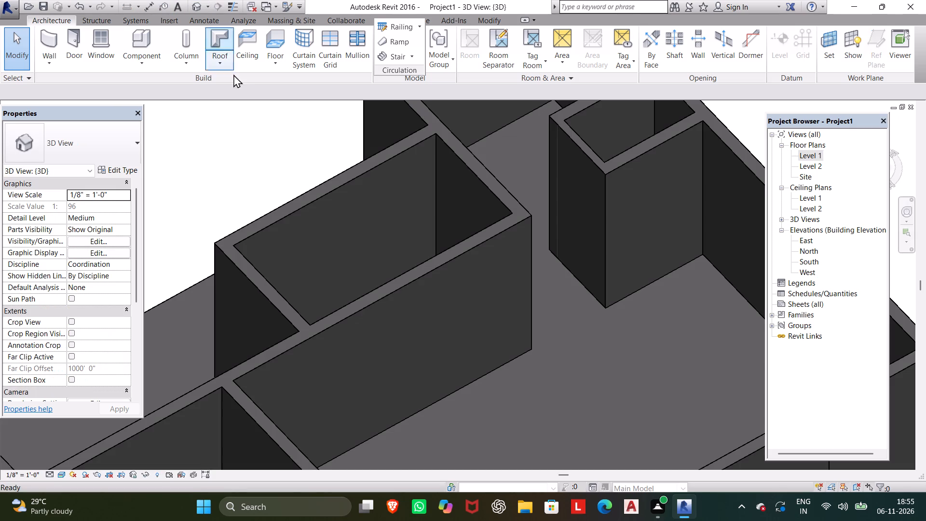
pyautogui.scroll(-4, 416, 255)
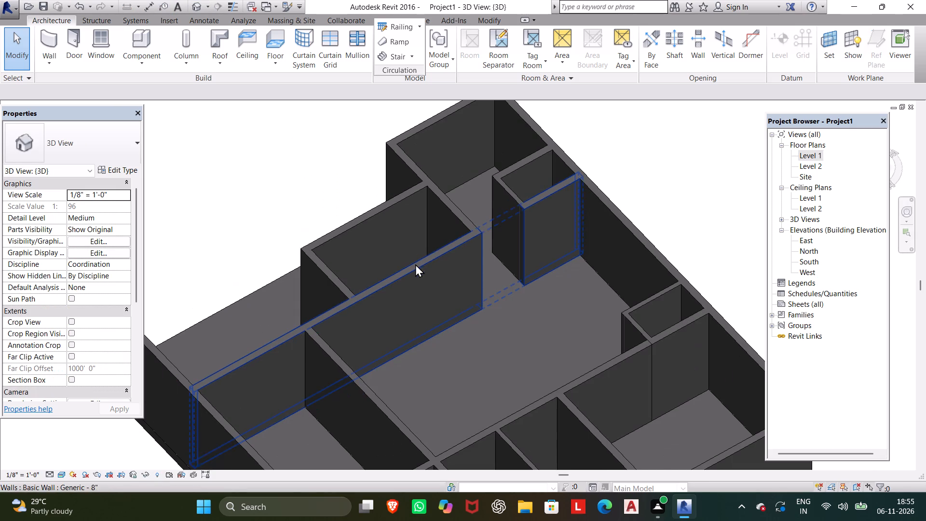
pyautogui.keyDown('shift'); pyautogui.moveTo(369, 361); pyautogui.dragTo(478, 398, button='middle'); pyautogui.keyUp('shift')
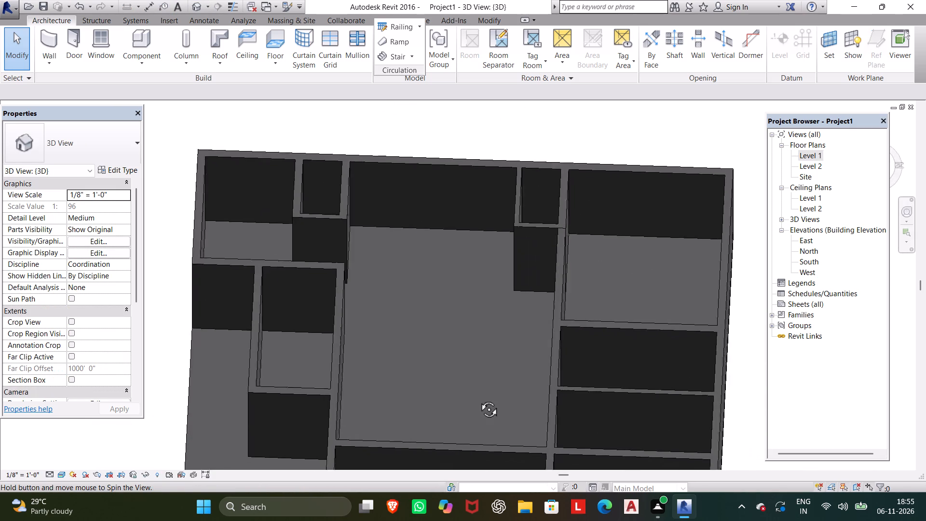
pyautogui.keyDown('shift'); pyautogui.moveTo(478, 398); pyautogui.dragTo(498, 398, button='middle'); pyautogui.keyUp('shift')
pyautogui.moveTo(498, 398); pyautogui.dragTo(669, 253, button='middle')
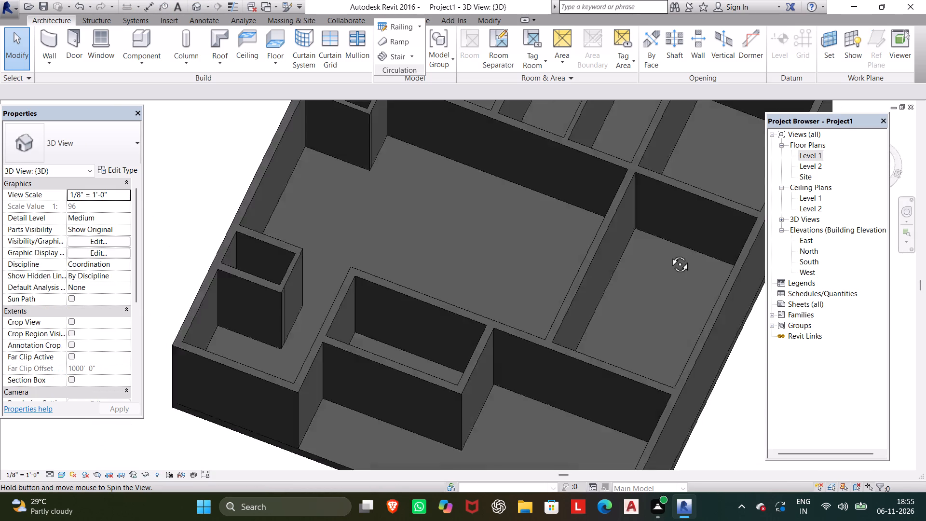
pyautogui.moveTo(669, 253); pyautogui.dragTo(717, 144, button='middle')
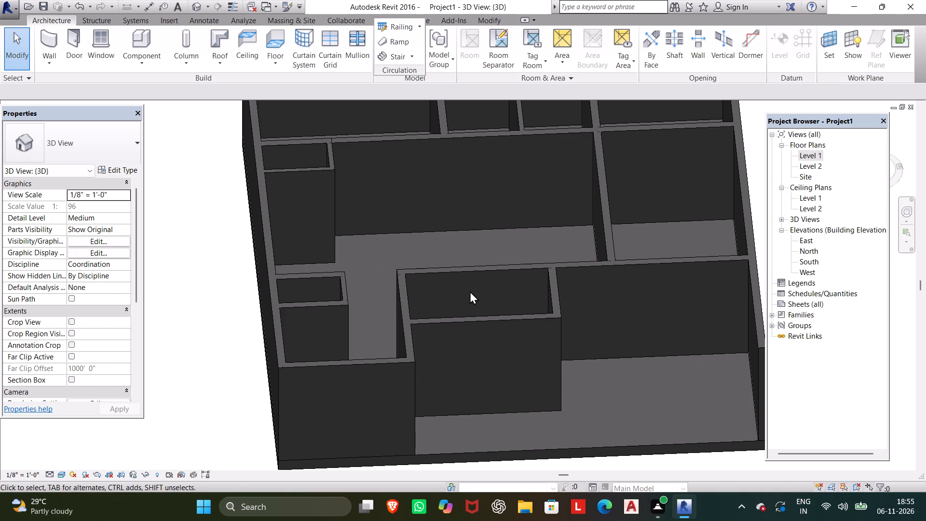
pyautogui.click(463, 316)
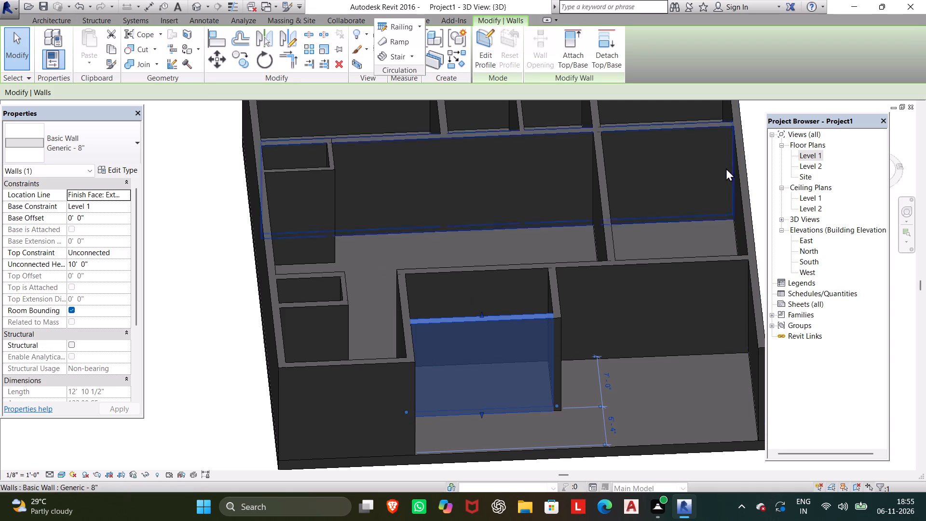
pyautogui.keyDown('shift'); pyautogui.moveTo(629, 263); pyautogui.dragTo(624, 194, button='middle'); pyautogui.keyUp('shift')
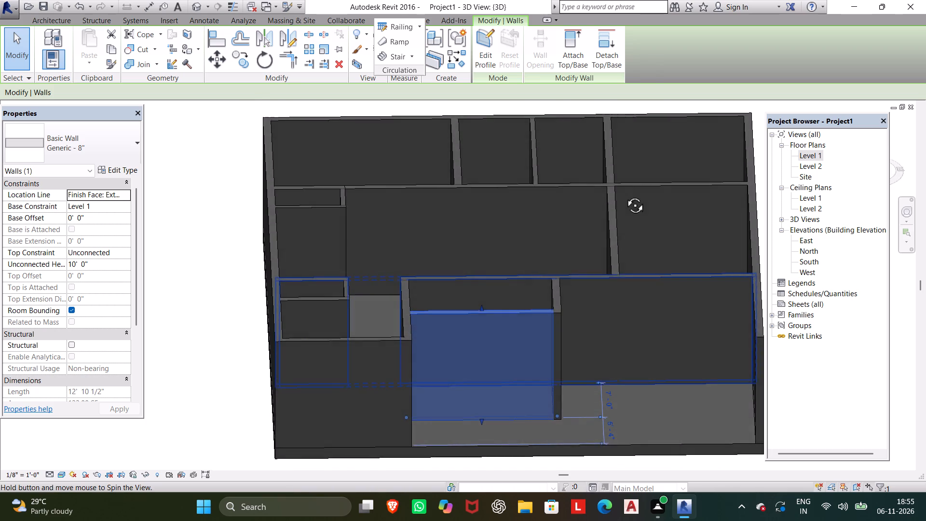
pyautogui.keyDown('shift'); pyautogui.moveTo(624, 194); pyautogui.dragTo(620, 165, button='middle'); pyautogui.keyUp('shift')
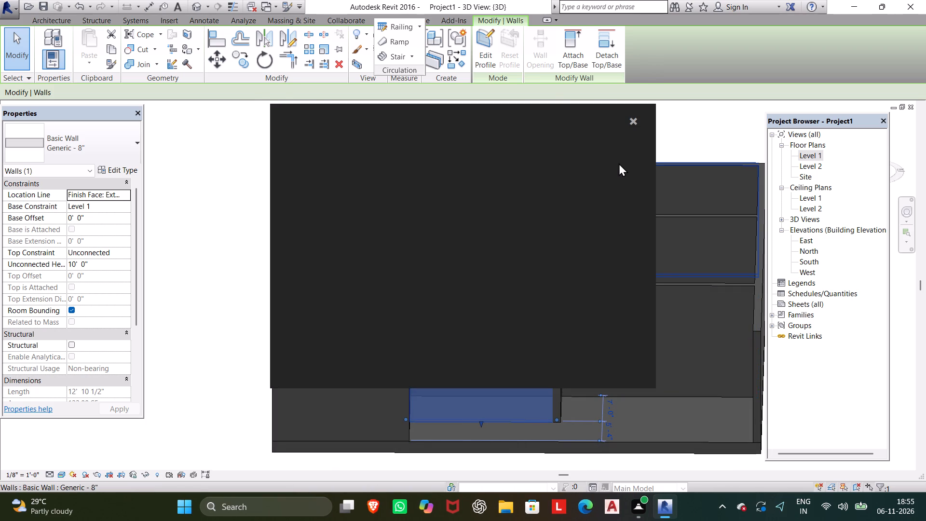
pyautogui.click(634, 119)
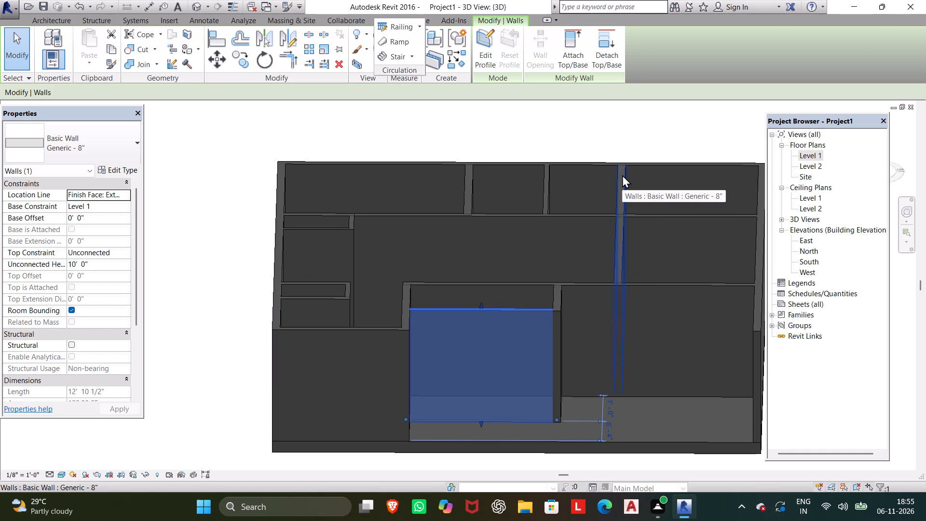
pyautogui.press('Escape')
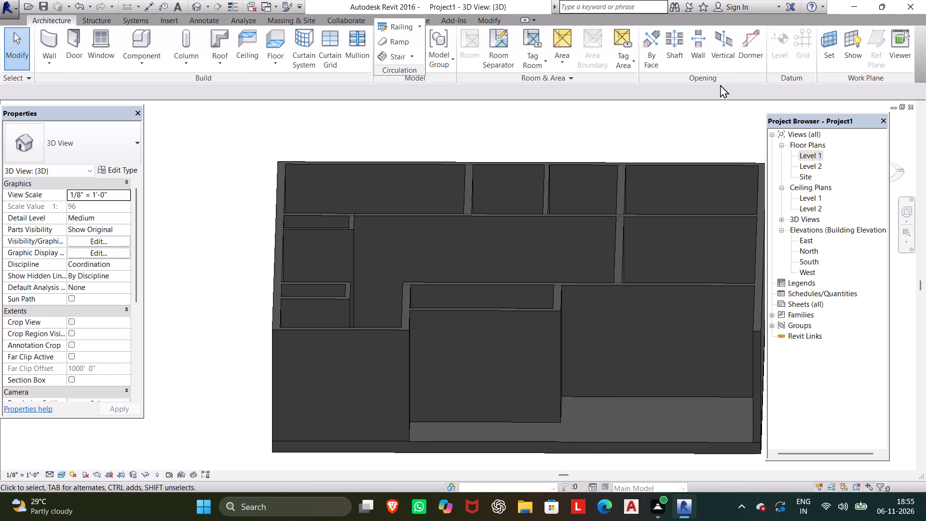
# Open the Level 1 floor plan view.
pyautogui.click(803, 155)
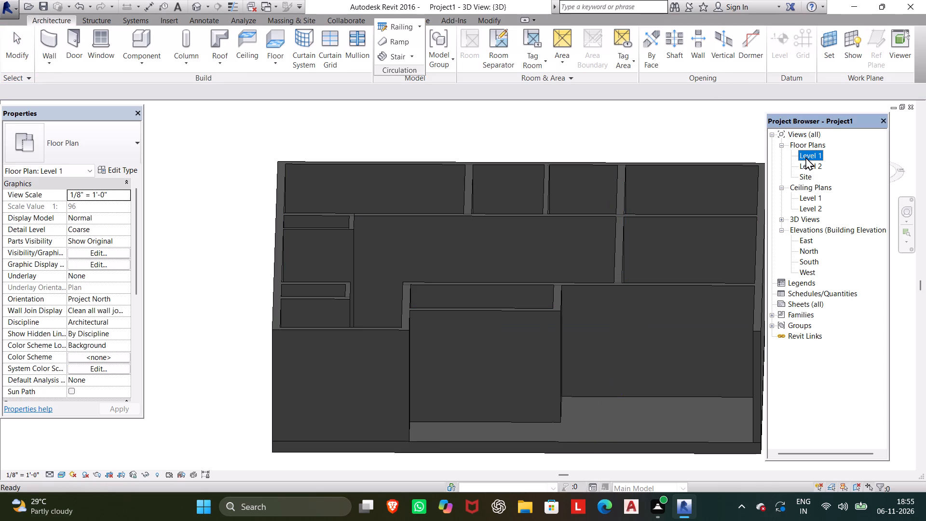
pyautogui.click(805, 157)
pyautogui.click(808, 154)
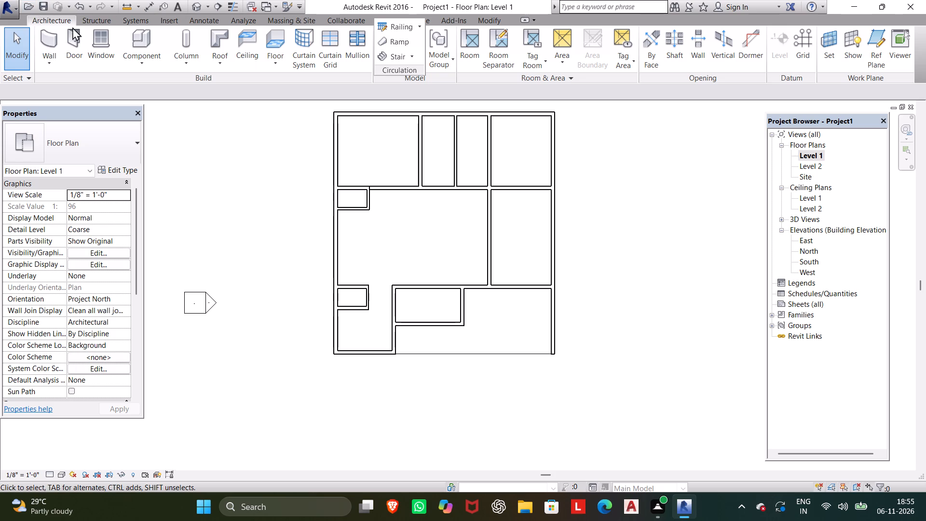
# Load the 36" x 84" type of Door-Exterior-Single-Entry-Half Arch Glass-Wood_Clad from the library's residential doors.
pyautogui.click(78, 47)
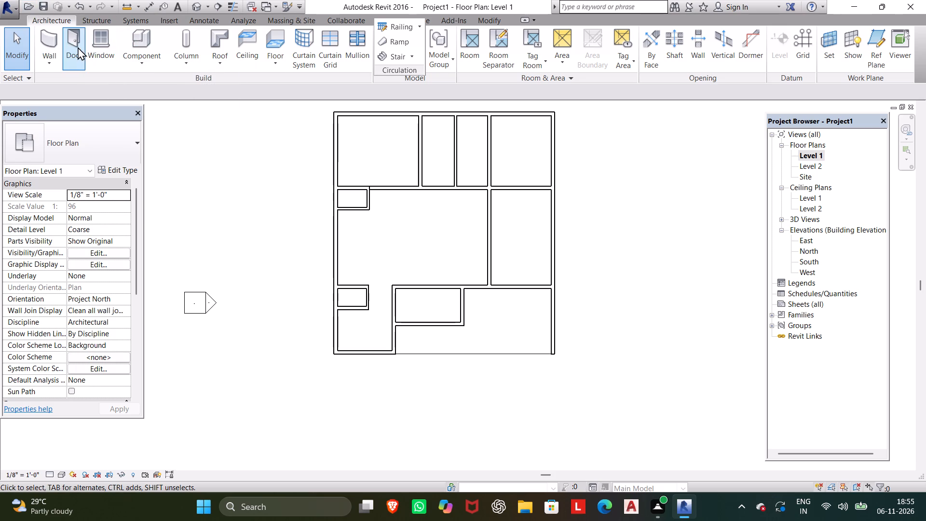
pyautogui.click(481, 38)
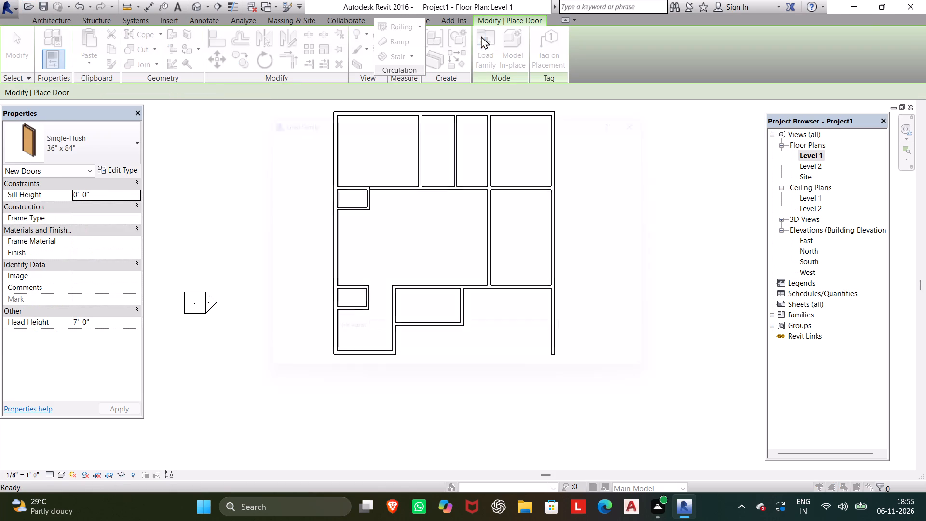
pyautogui.click(517, 260)
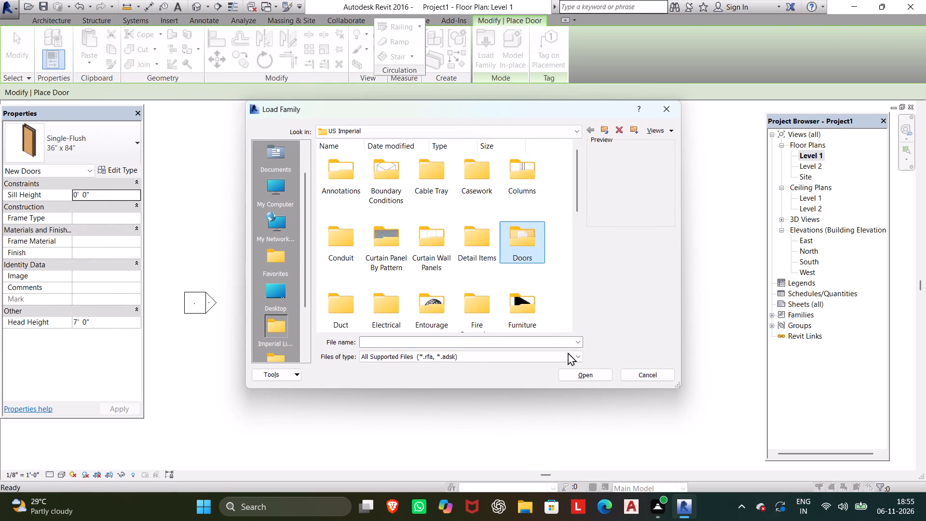
pyautogui.click(568, 373)
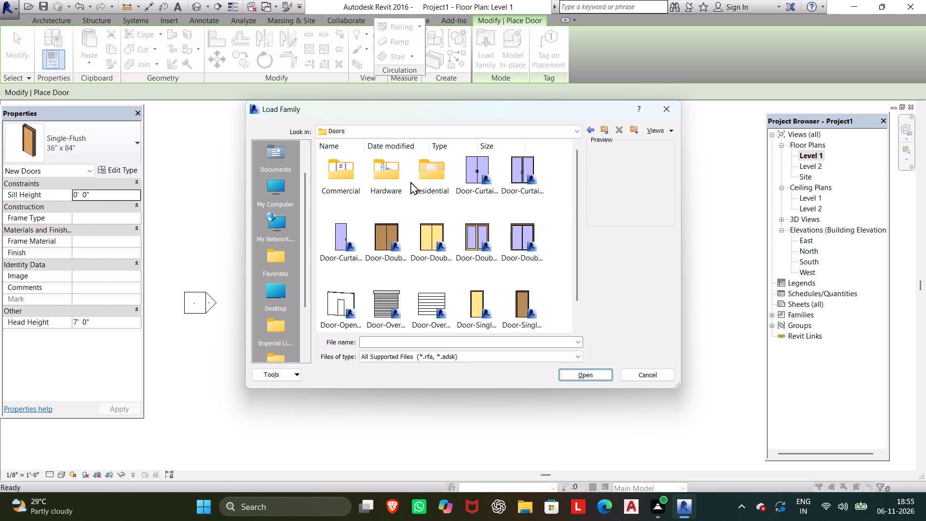
pyautogui.click(428, 173)
pyautogui.click(579, 376)
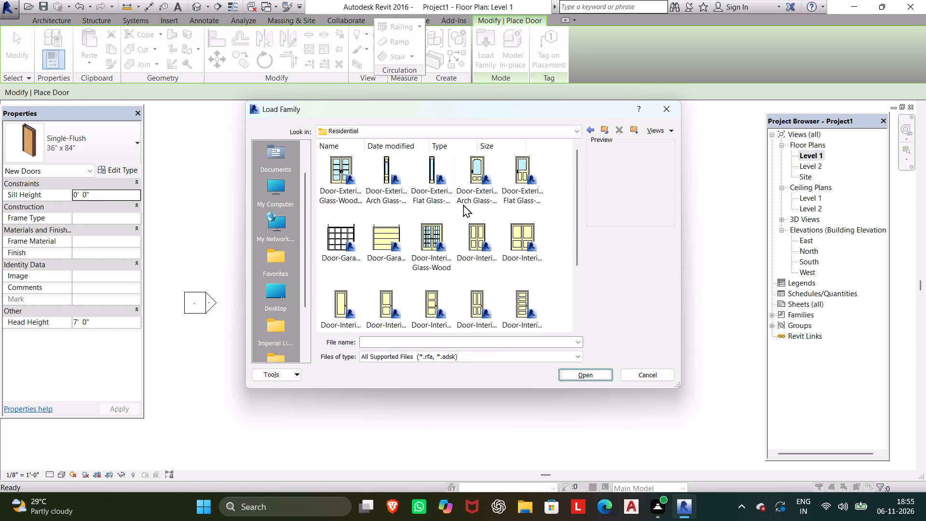
pyautogui.scroll(-1, 377, 236)
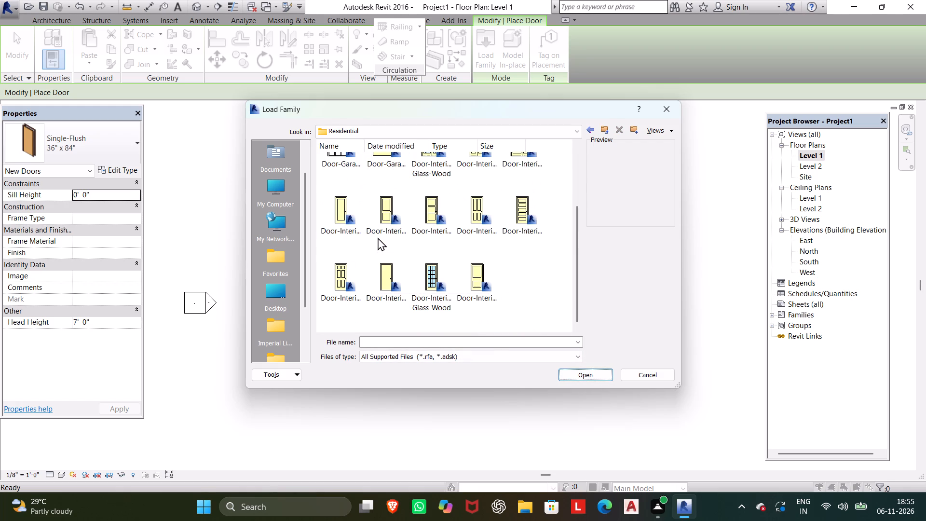
pyautogui.scroll(-3, 384, 229)
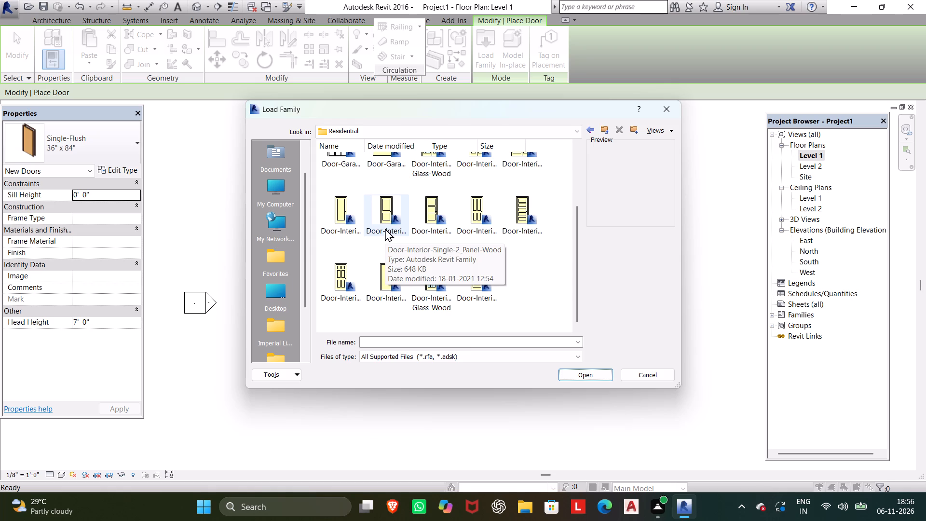
pyautogui.scroll(1, 387, 225)
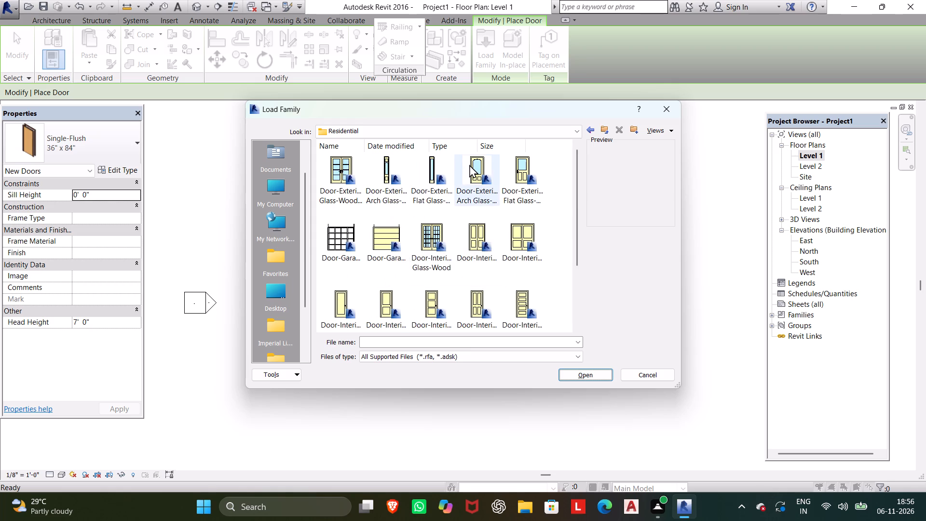
pyautogui.click(469, 165)
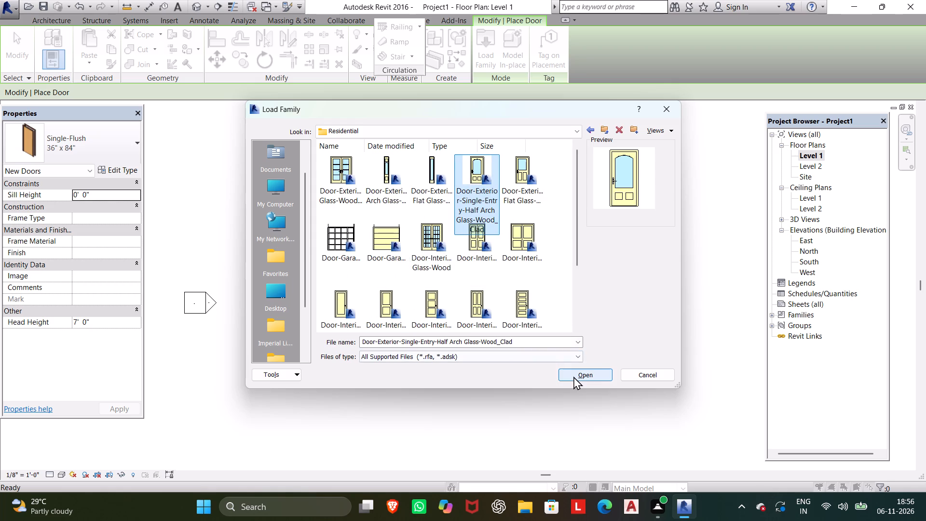
pyautogui.click(573, 376)
pyautogui.scroll(-3, 486, 291)
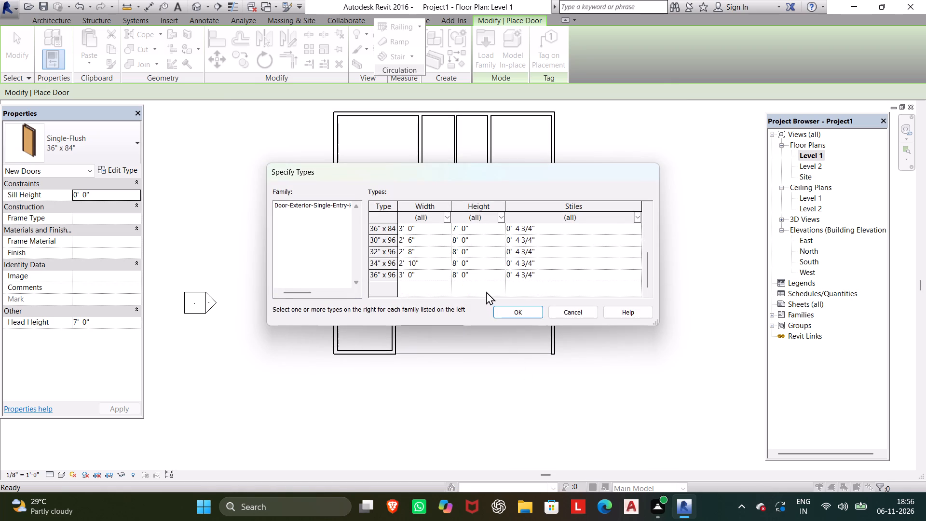
pyautogui.scroll(3, 486, 291)
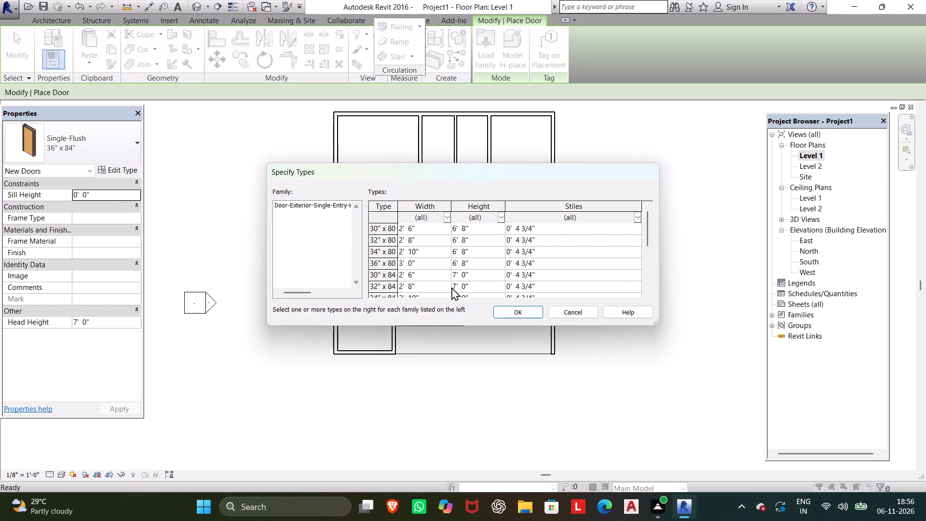
pyautogui.scroll(-1, 451, 287)
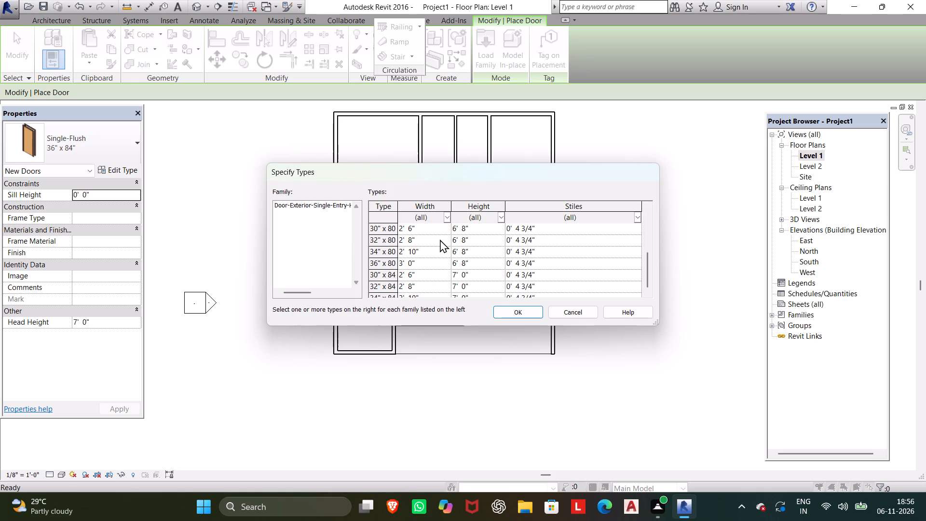
pyautogui.click(441, 230)
pyautogui.click(505, 312)
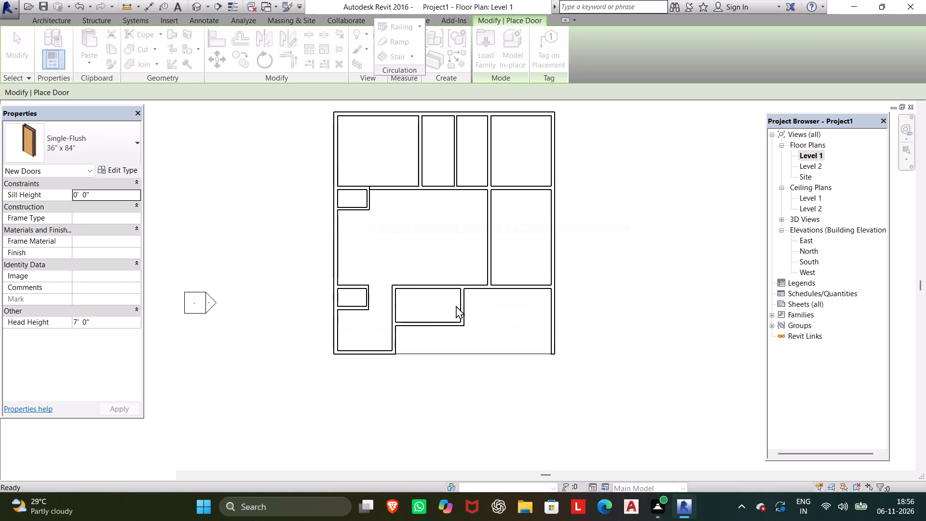
# Place the 36" x 84" entry door in the small south room's south wall, about 3' 0" from its west wall.
pyautogui.scroll(4, 422, 325)
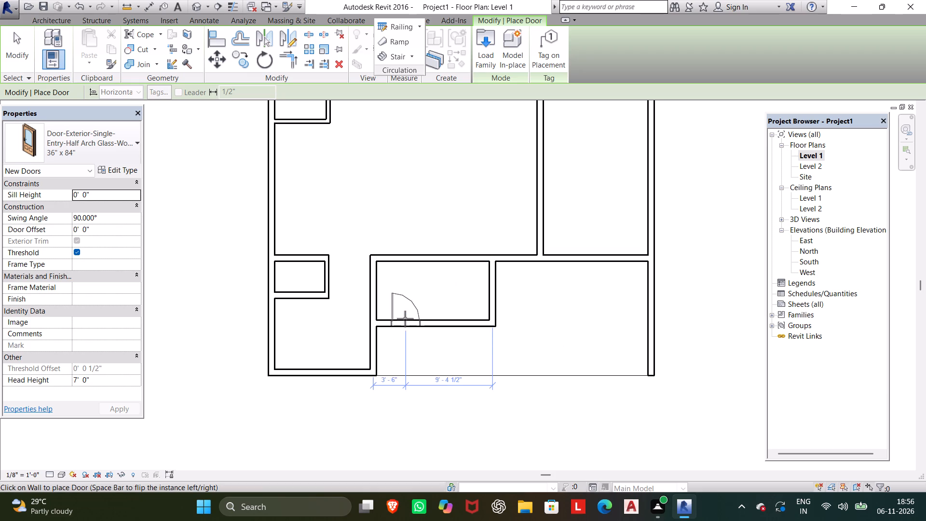
pyautogui.click(401, 319)
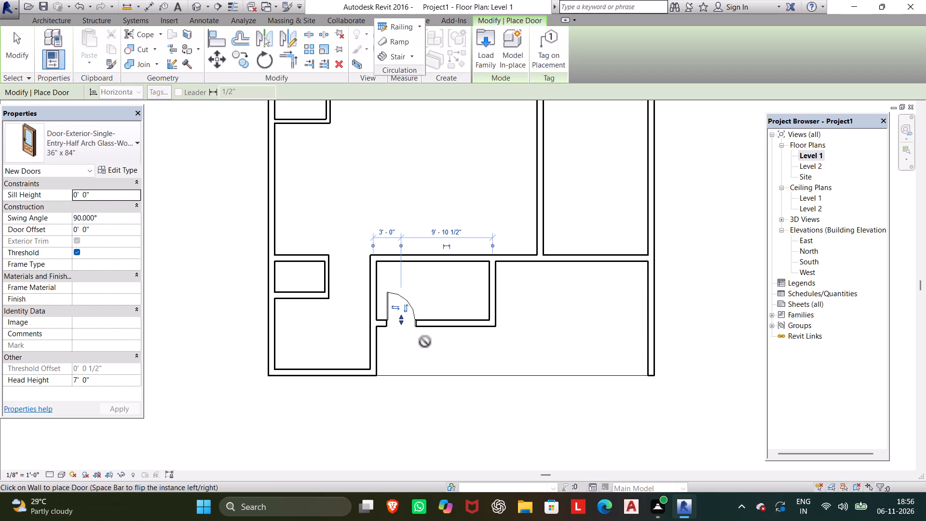
pyautogui.press('Escape')
pyautogui.press('Escape')
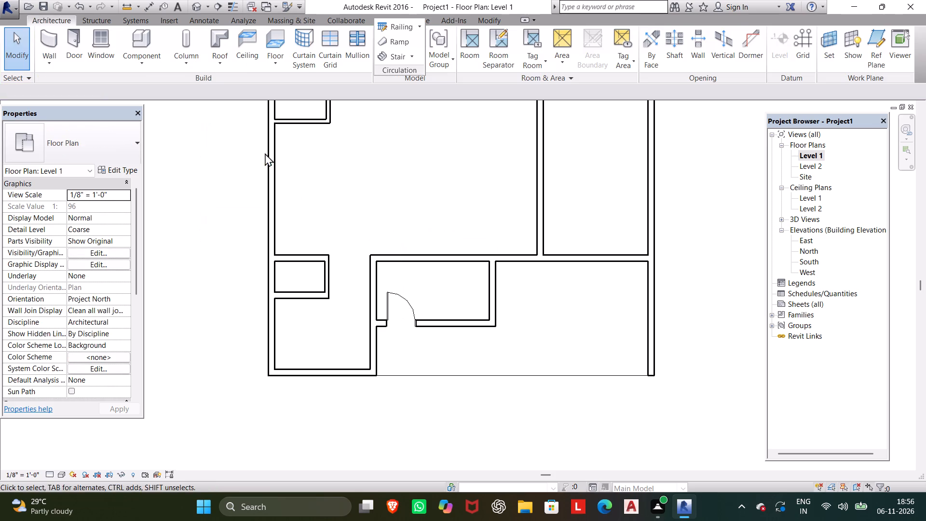
# Load the 12" x 84" type of Door-Exterior-Side_Lite-Full Arch Glass-Wood_Clad from the library's residential doors.
pyautogui.click(73, 52)
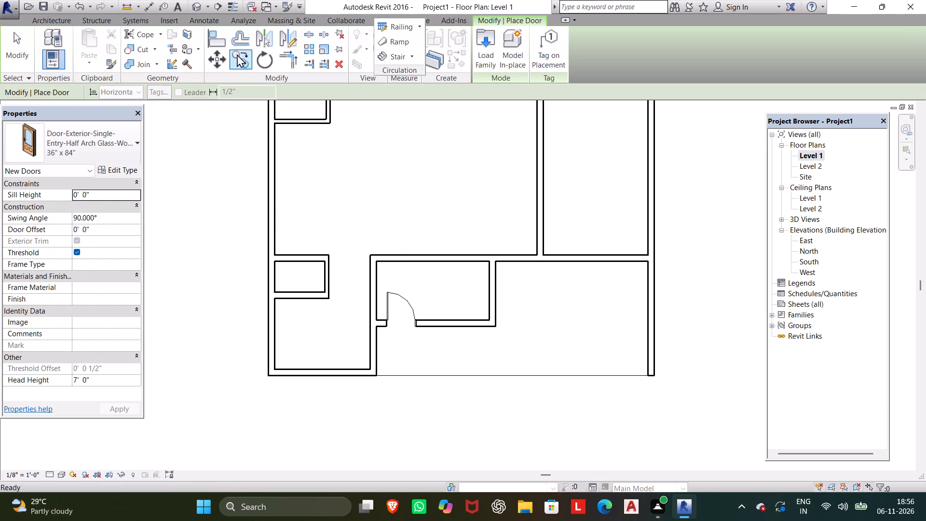
pyautogui.click(486, 56)
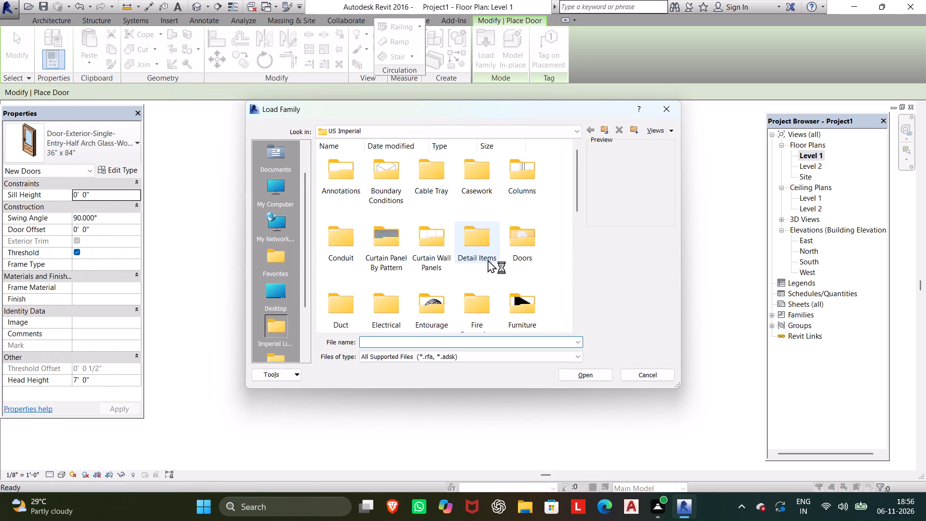
pyautogui.click(515, 232)
pyautogui.click(559, 377)
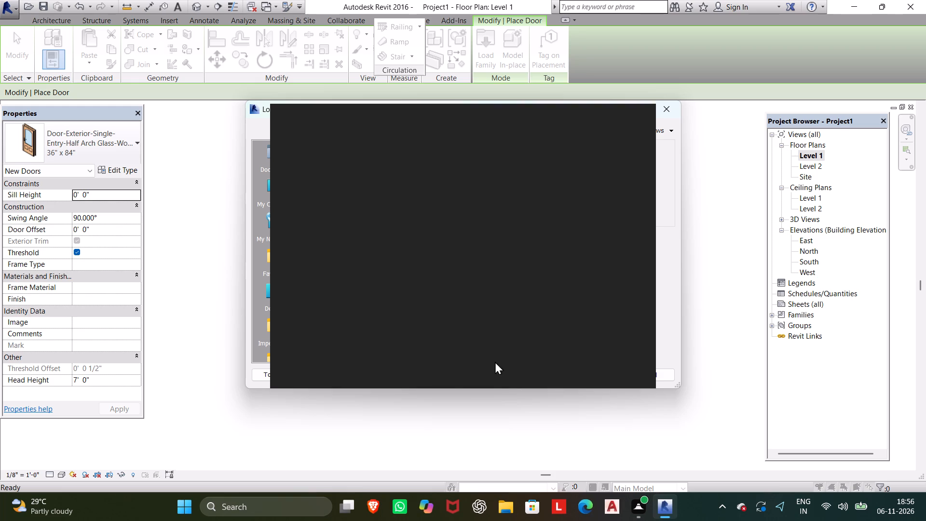
pyautogui.click(630, 122)
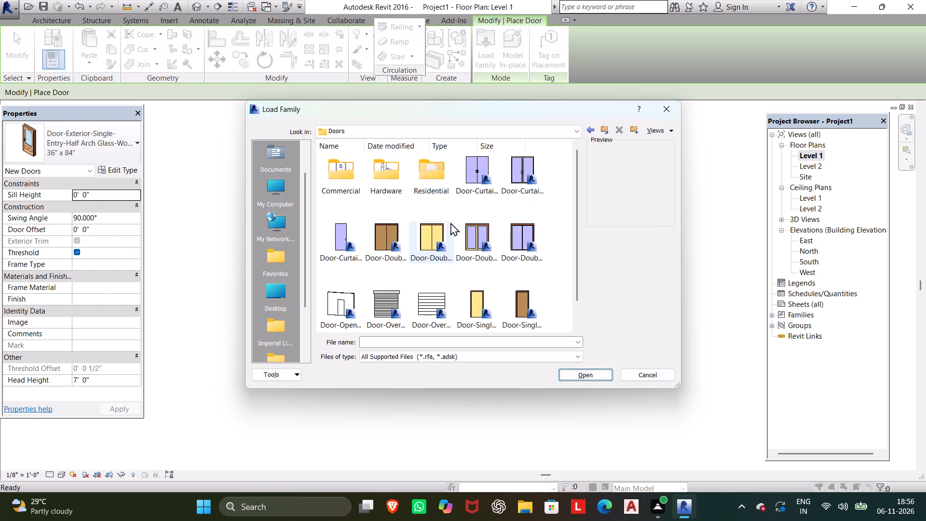
pyautogui.click(435, 197)
pyautogui.click(433, 181)
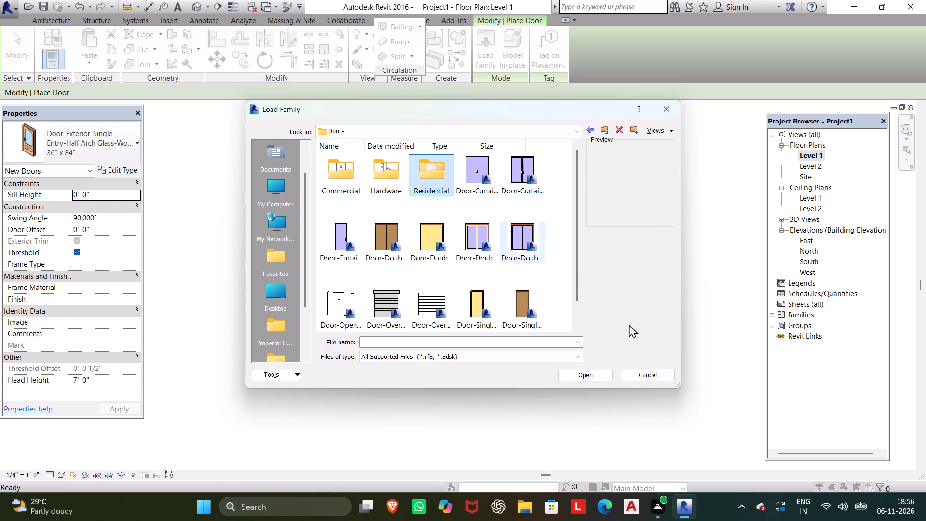
pyautogui.click(599, 377)
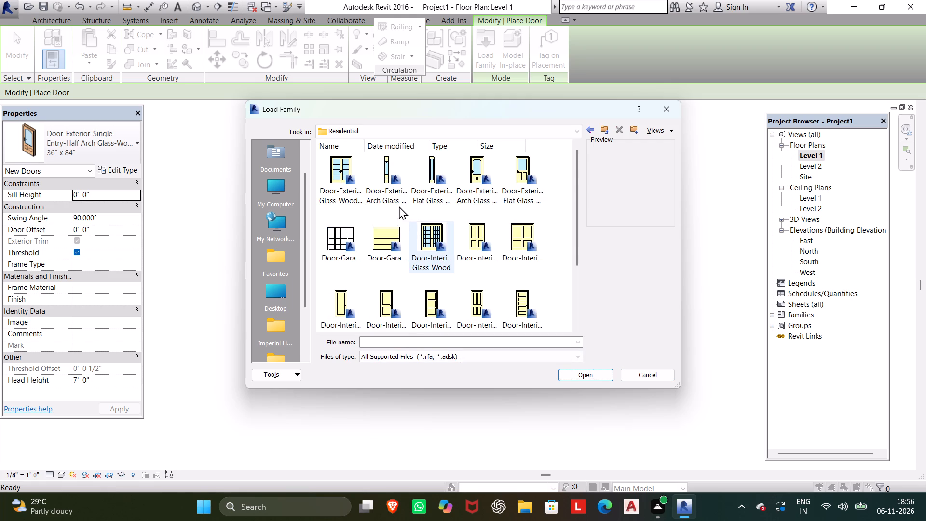
pyautogui.click(385, 184)
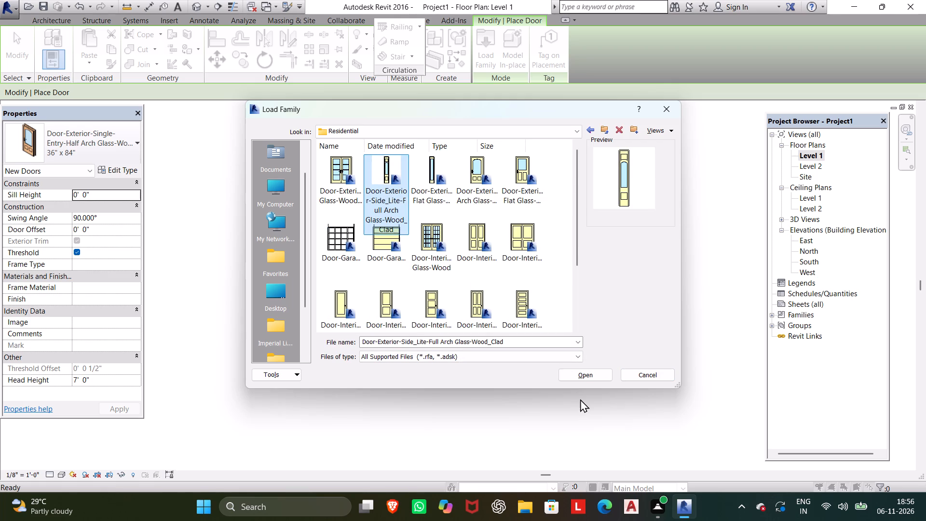
pyautogui.click(574, 380)
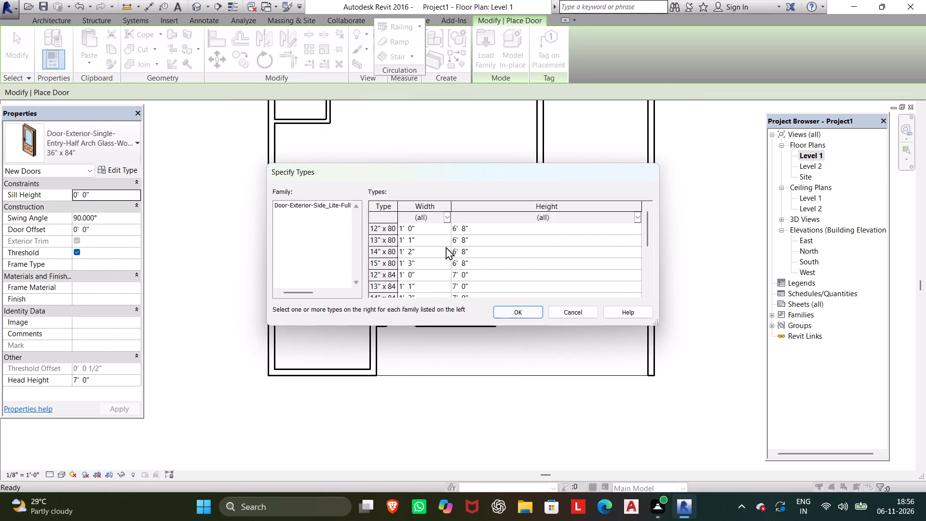
pyautogui.scroll(3, 449, 238)
pyautogui.click(449, 231)
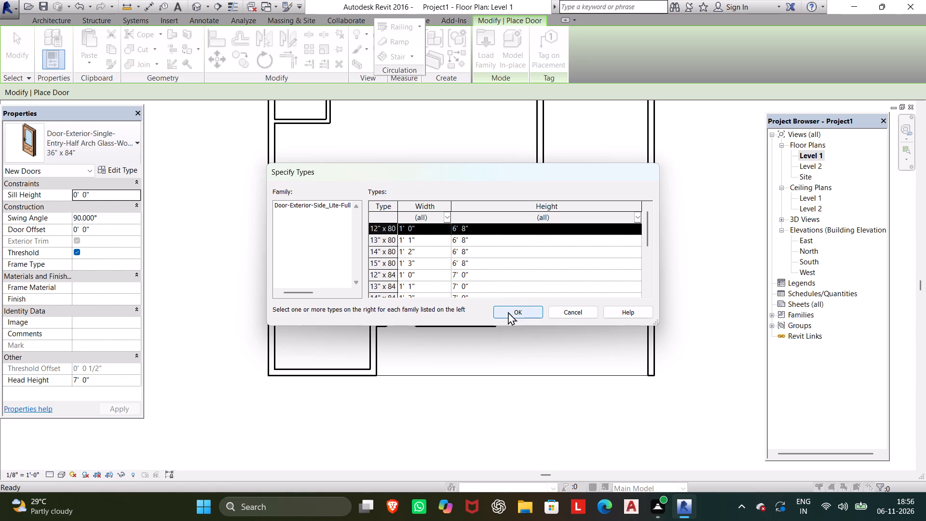
pyautogui.click(432, 276)
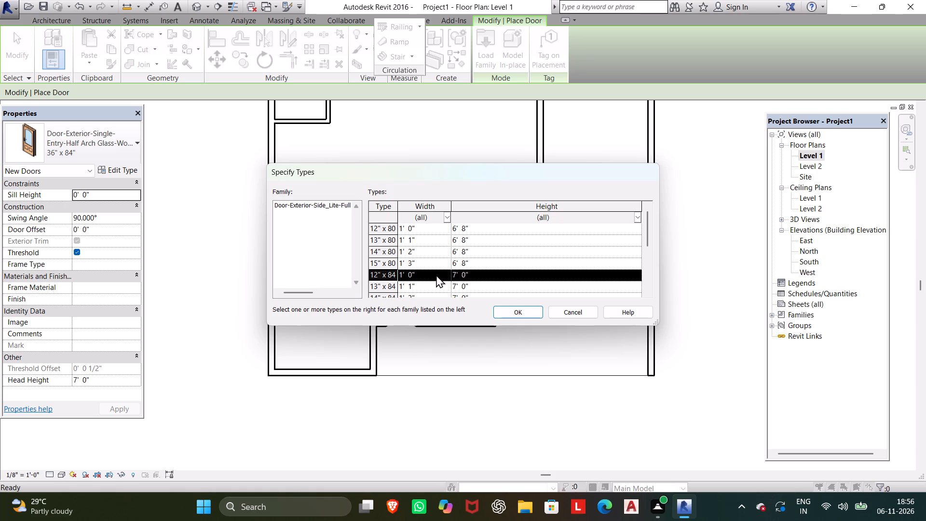
pyautogui.scroll(-1, 463, 288)
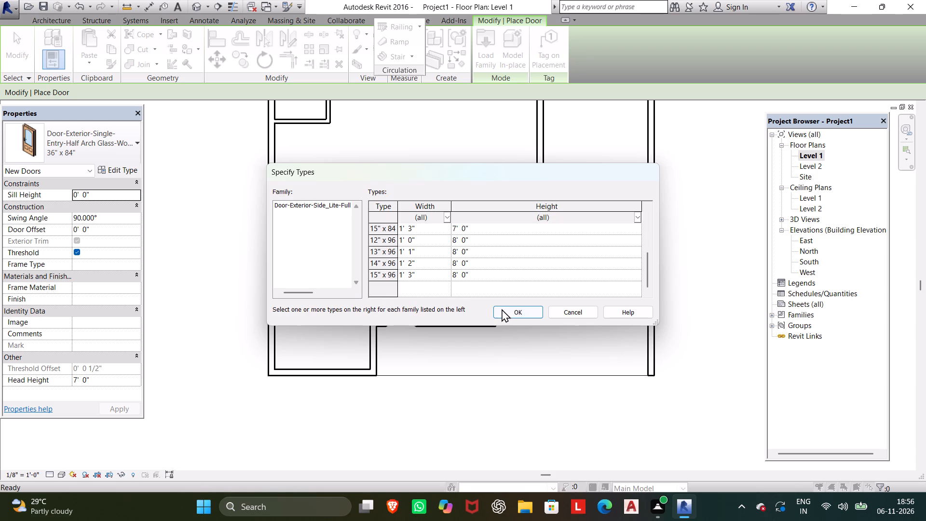
pyautogui.click(505, 309)
# Place the 12" x 84" side lite in the short wall piece west of the entry door, about 0' 11" from the west wall.
pyautogui.scroll(9, 395, 329)
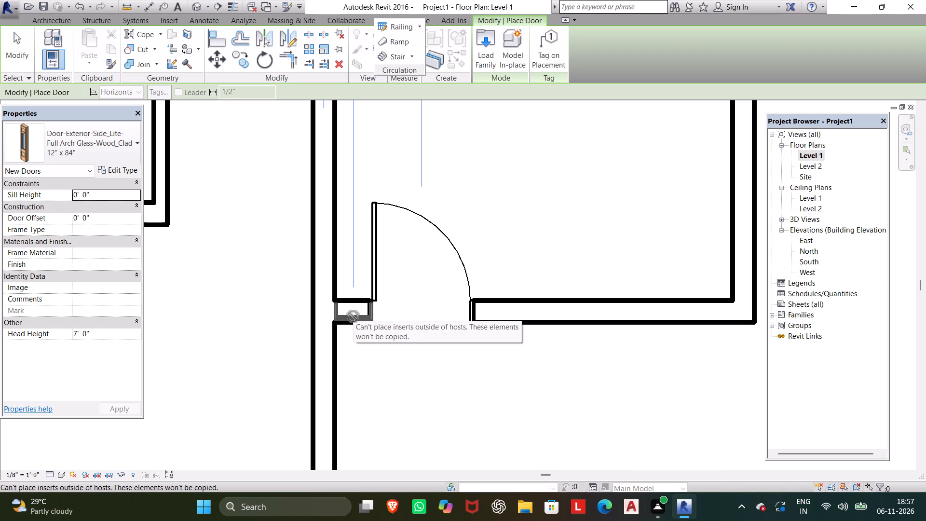
pyautogui.scroll(6, 353, 316)
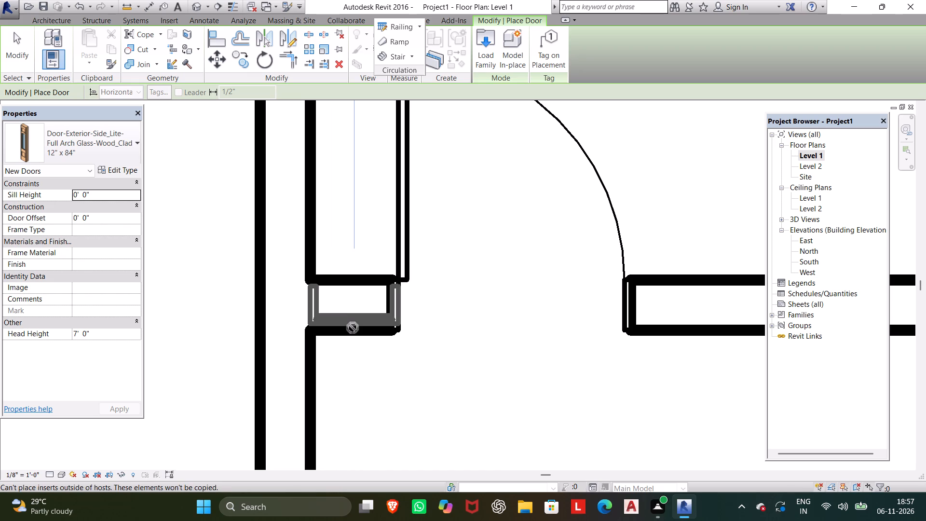
pyautogui.click(353, 328)
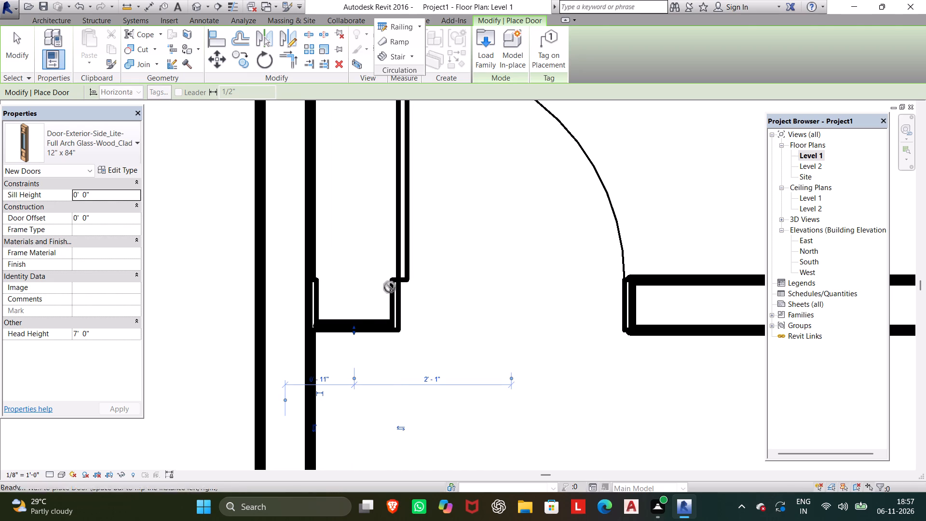
pyautogui.press('Escape')
pyautogui.press('Escape')
# Nudge the 36" x 84" entry door slightly east, leaving a narrow strip of wall between it and the west side lite.
pyautogui.click(403, 250)
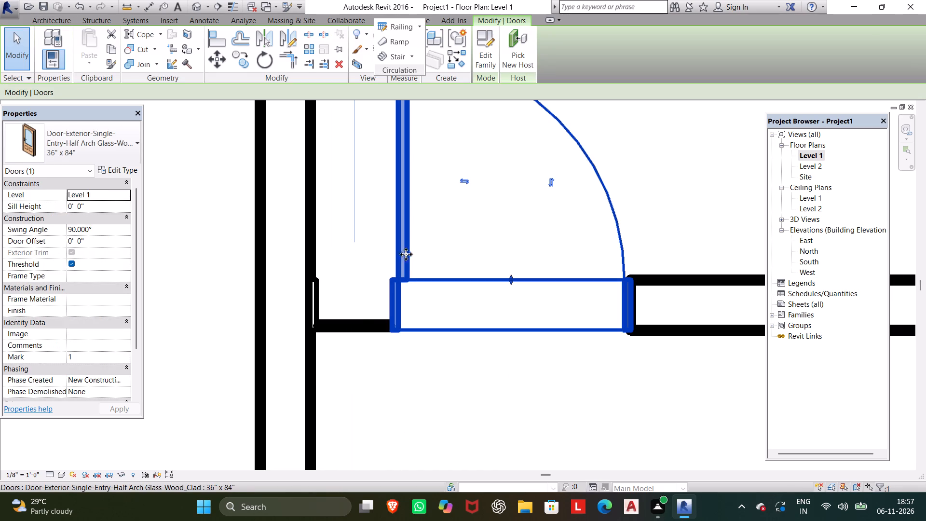
pyautogui.press('Right')
pyautogui.press('Right')
pyautogui.press('Right')
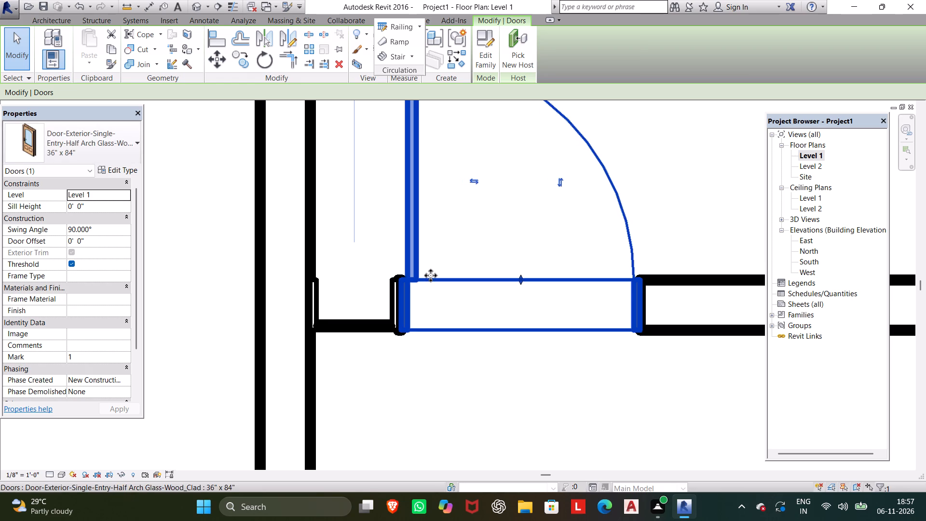
pyautogui.press('Right')
pyautogui.press('Right')
pyautogui.press('Right')
pyautogui.press('Right')
pyautogui.press('Right')
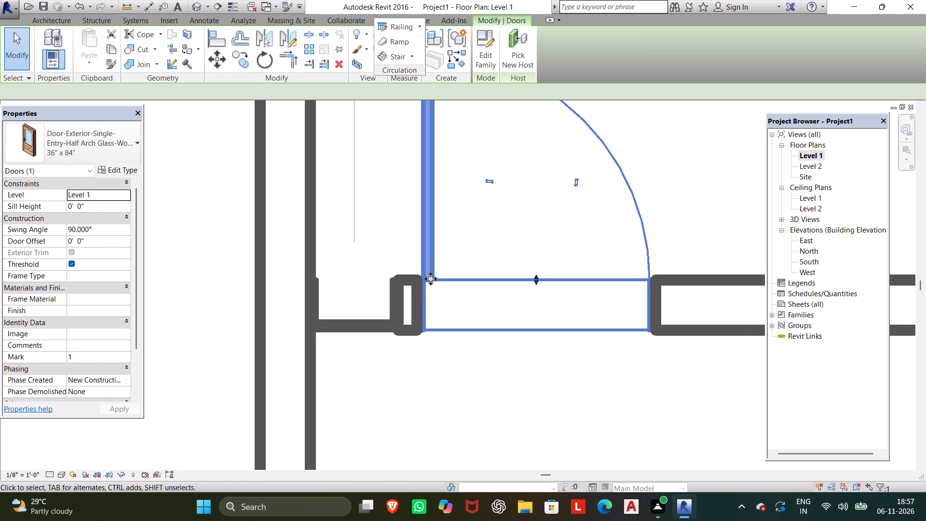
pyautogui.press('Left')
pyautogui.press('Left')
pyautogui.press('Left')
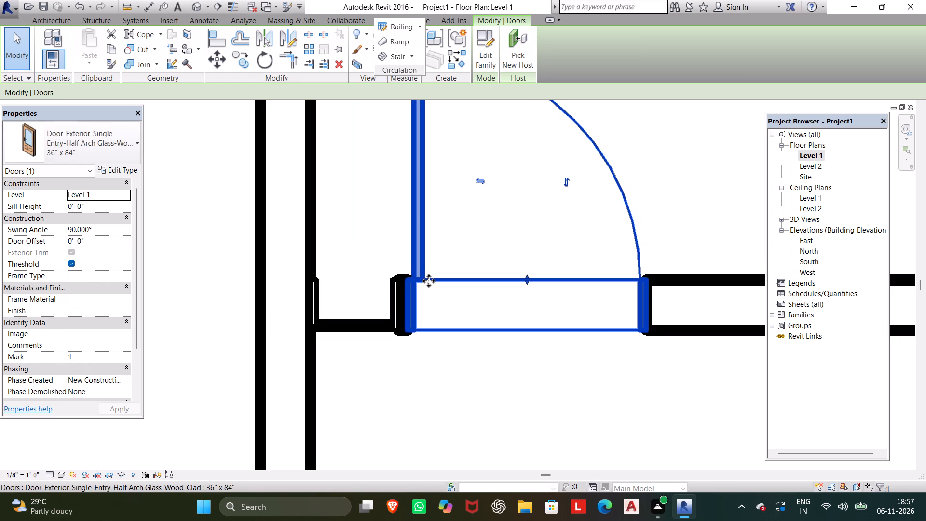
pyautogui.press('Escape')
pyautogui.press('Escape')
# Save the project under the file name 6 nov in the US Imperial folder.
pyautogui.scroll(-1, 430, 296)
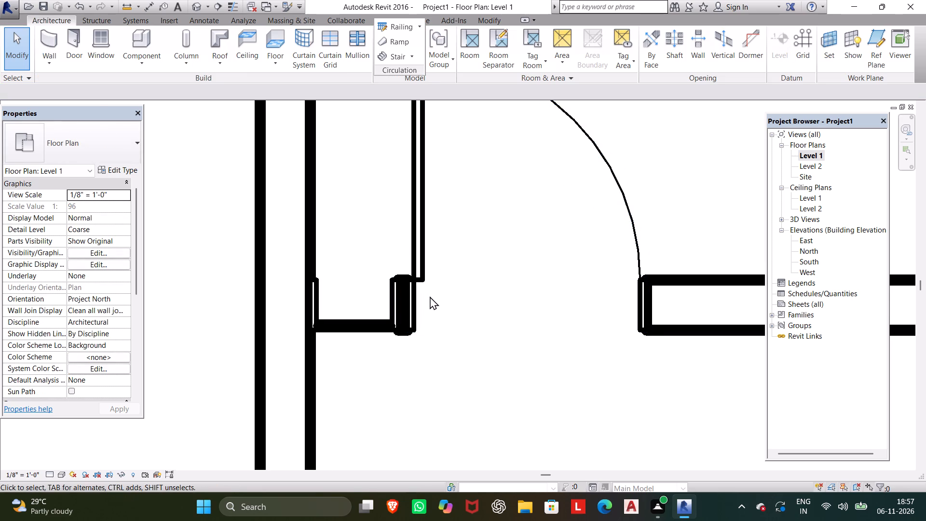
pyautogui.scroll(-2, 430, 296)
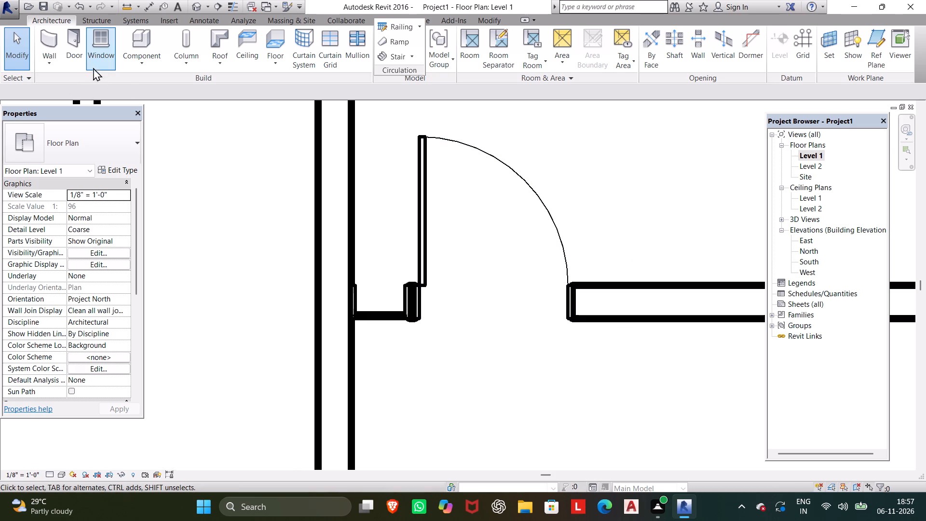
pyautogui.click(68, 40)
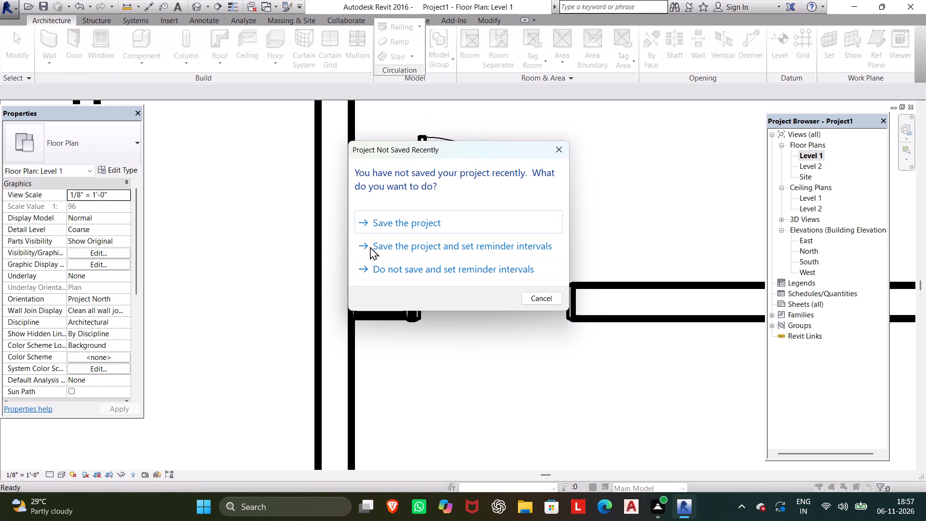
pyautogui.click(385, 220)
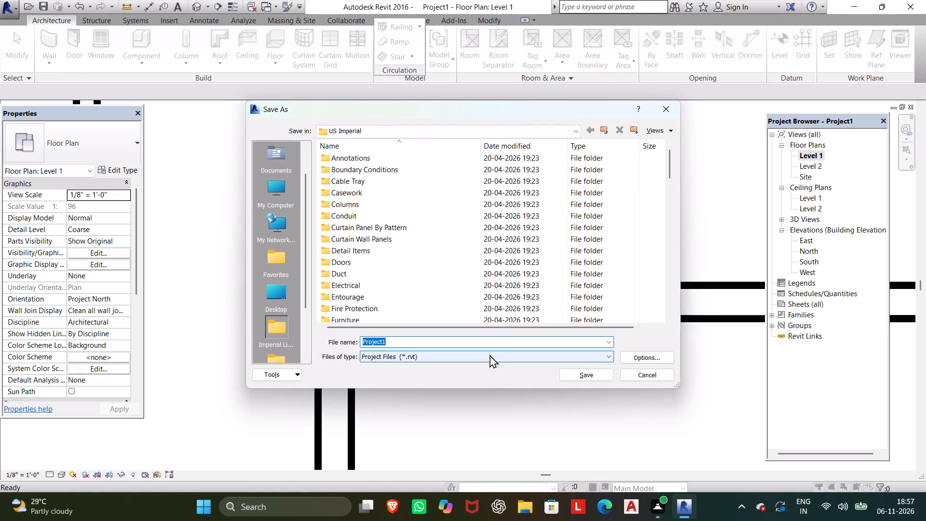
pyautogui.press('space')
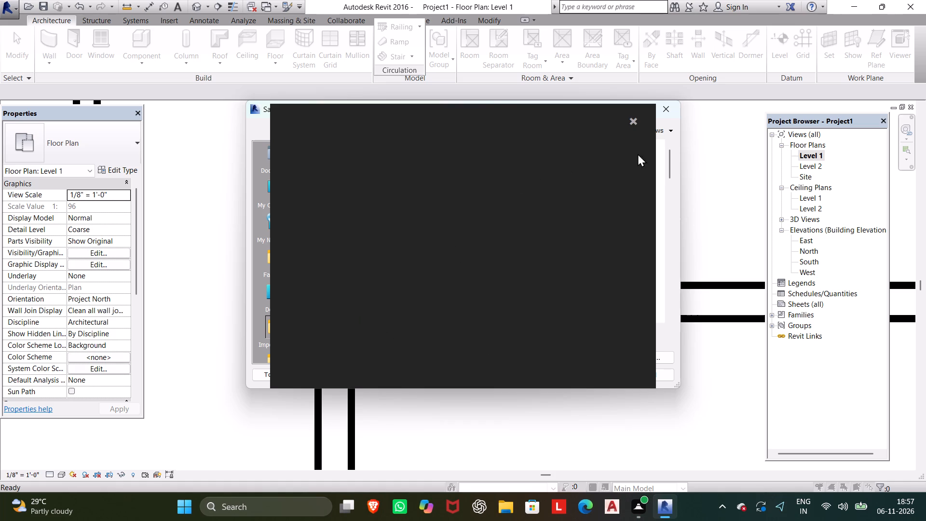
pyautogui.click(636, 116)
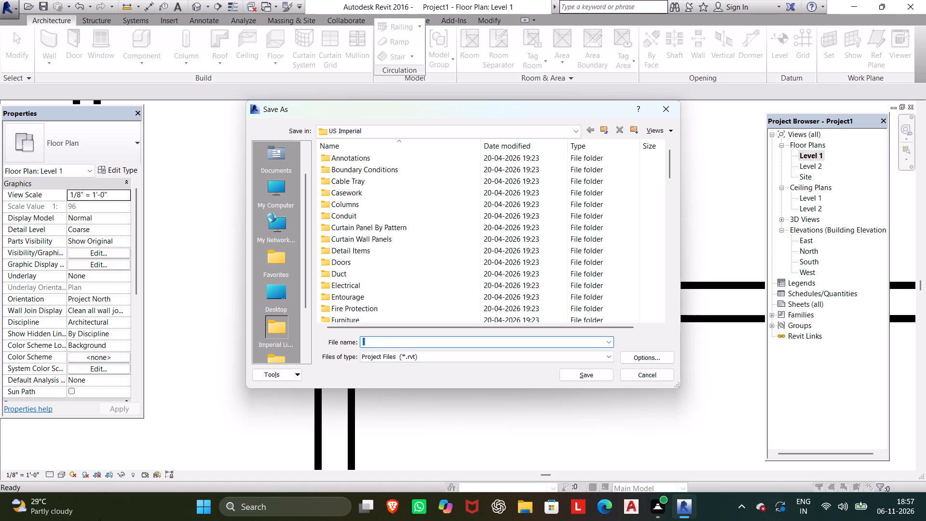
pyautogui.press('6')
pyautogui.press('space')
pyautogui.press('n')
pyautogui.press('o')
pyautogui.press('v')
pyautogui.click(574, 370)
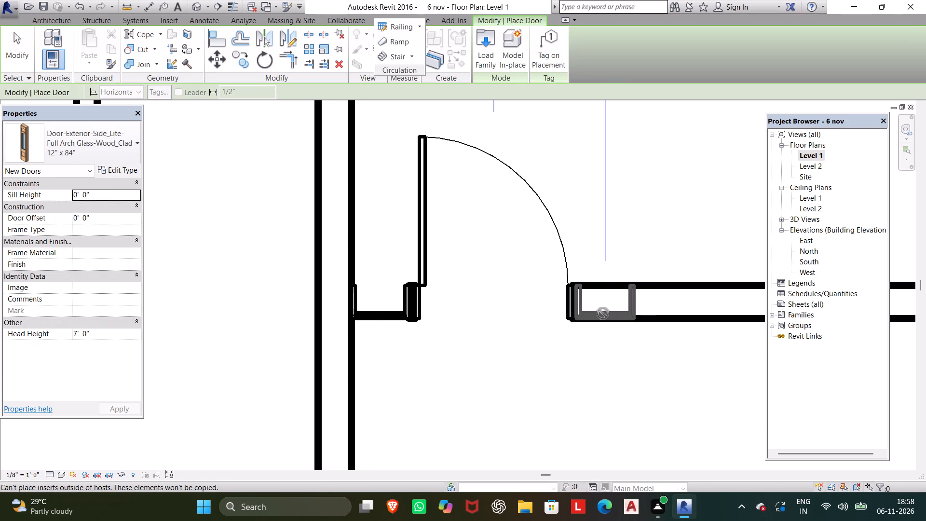
# Place a second 12" x 84" side lite in the south wall just east of the entry door, about 2' 3" from the door's center.
pyautogui.scroll(5, 603, 314)
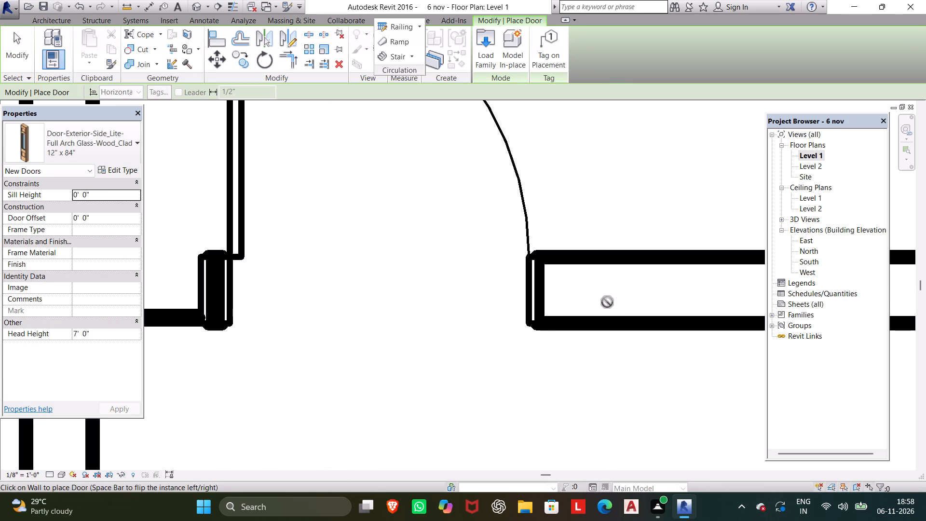
pyautogui.click(601, 328)
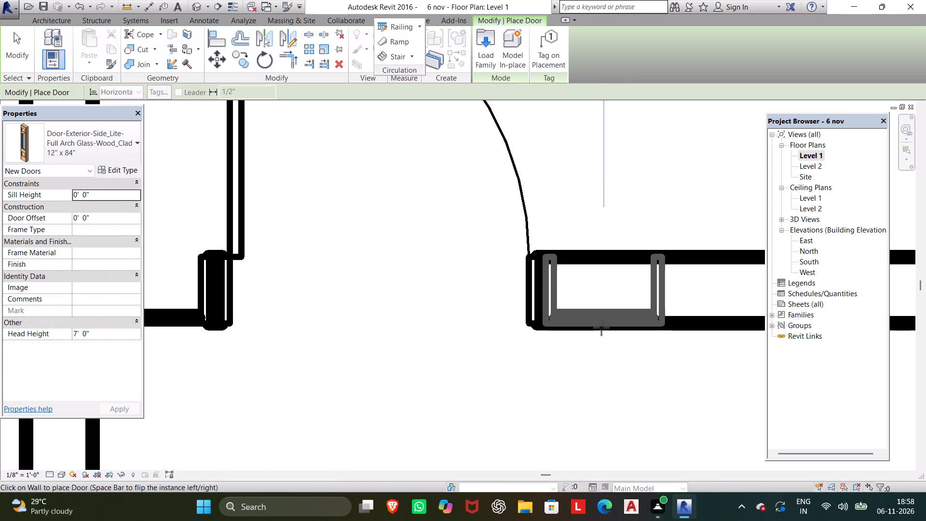
pyautogui.scroll(-4, 526, 358)
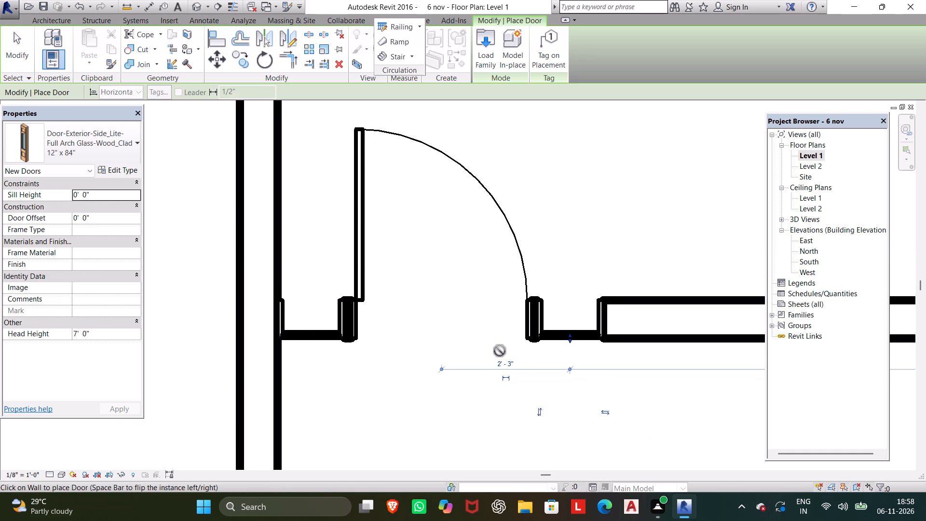
pyautogui.press('Escape')
pyautogui.press('Escape')
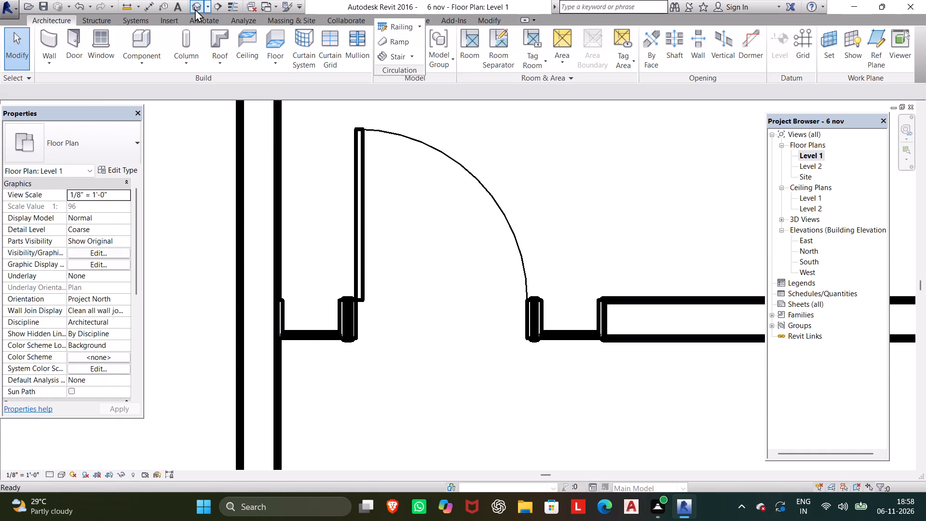
# In the default 3D view, nudge the east side lite slightly west toward the entry door.
pyautogui.click(196, 7)
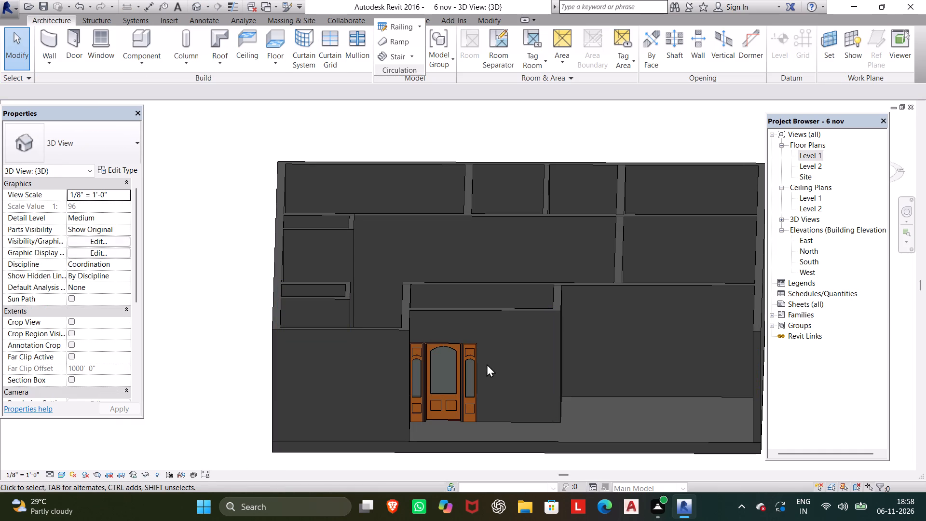
pyautogui.scroll(5, 487, 364)
pyautogui.scroll(4, 468, 320)
pyautogui.moveTo(460, 313); pyautogui.dragTo(448, 246, button='middle')
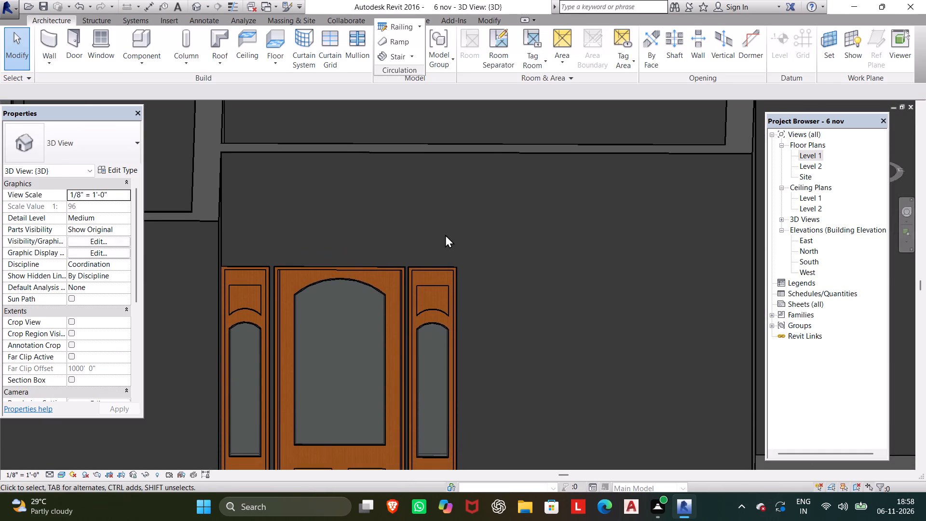
pyautogui.scroll(7, 282, 259)
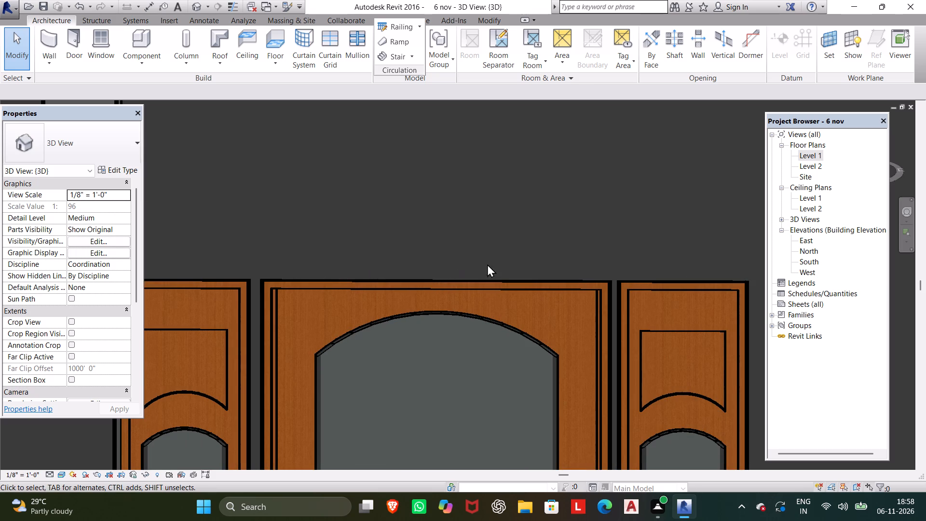
pyautogui.click(629, 283)
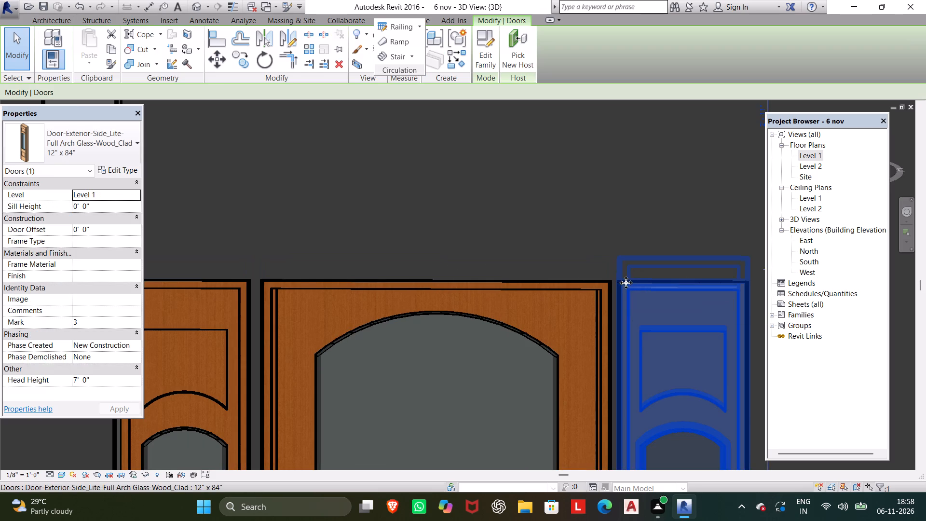
pyautogui.press('Left')
pyautogui.press('Left')
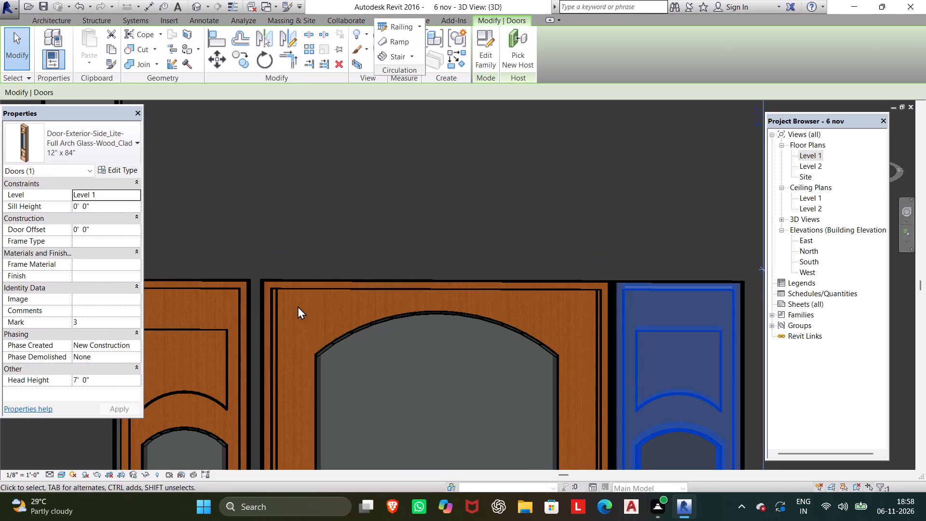
# Nudge the west side lite slightly east to close up the gap beside the entry door.
pyautogui.click(231, 307)
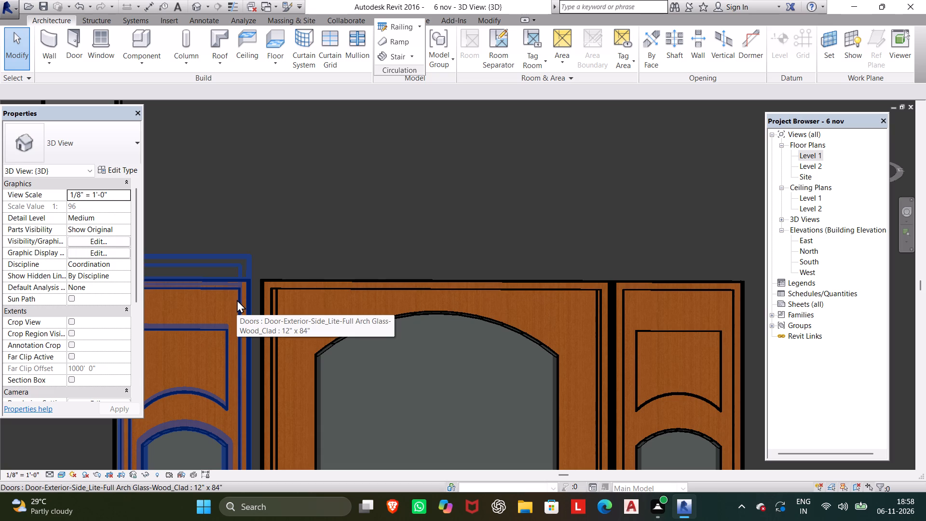
pyautogui.press('Right')
pyautogui.press('Right')
pyautogui.press('Right')
pyautogui.click(249, 283)
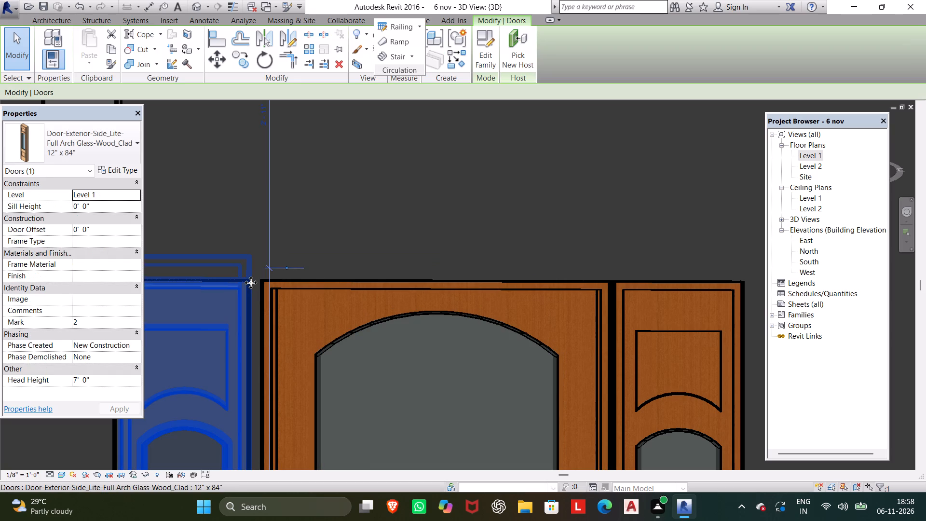
pyautogui.press('Right')
pyautogui.press('Right')
pyautogui.press('Right')
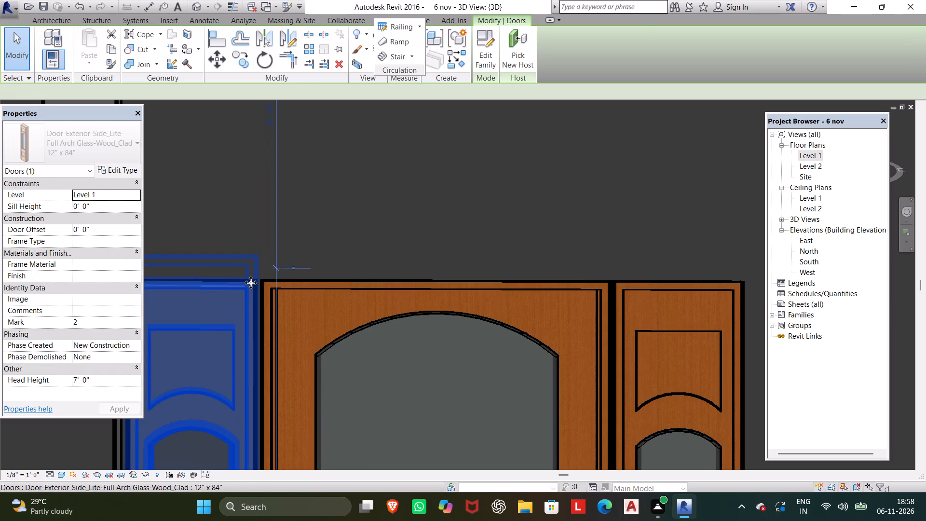
pyautogui.press('Right')
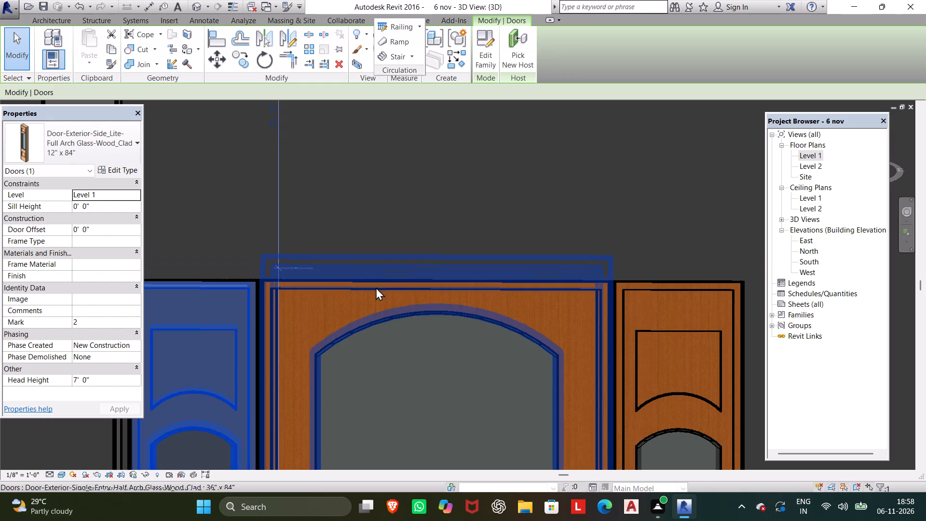
pyautogui.scroll(-3, 434, 342)
pyautogui.press('Escape')
# Examine the entry door, its two side lites and the surrounding walls in the 3D view.
pyautogui.scroll(-3, 424, 363)
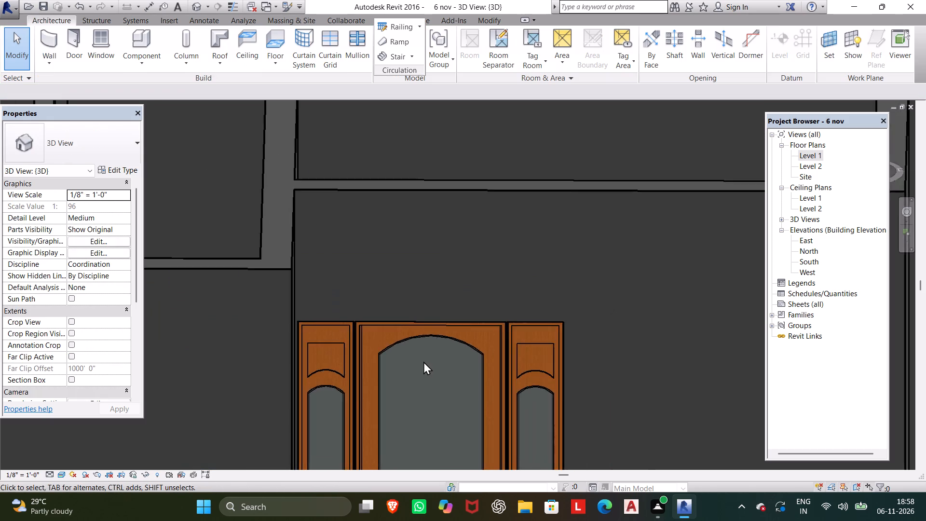
pyautogui.moveTo(422, 353); pyautogui.dragTo(401, 172, button='middle')
pyautogui.scroll(-3, 399, 233)
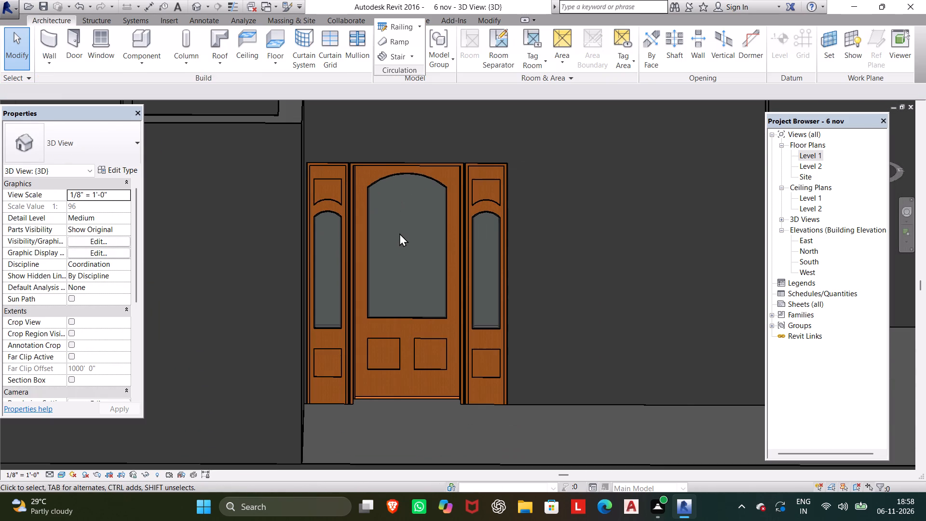
pyautogui.scroll(-2, 399, 233)
pyautogui.moveTo(399, 233); pyautogui.dragTo(411, 338, button='middle')
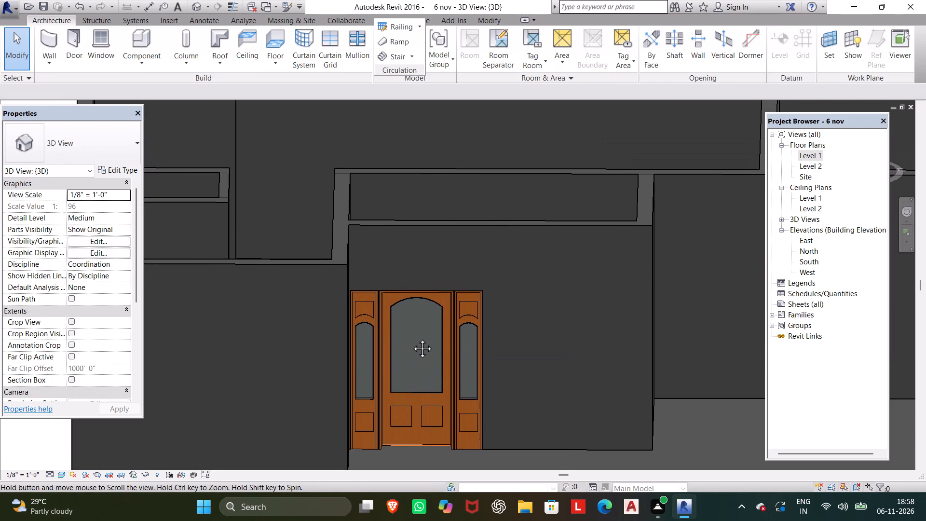
pyautogui.moveTo(411, 338); pyautogui.dragTo(390, 338, button='middle')
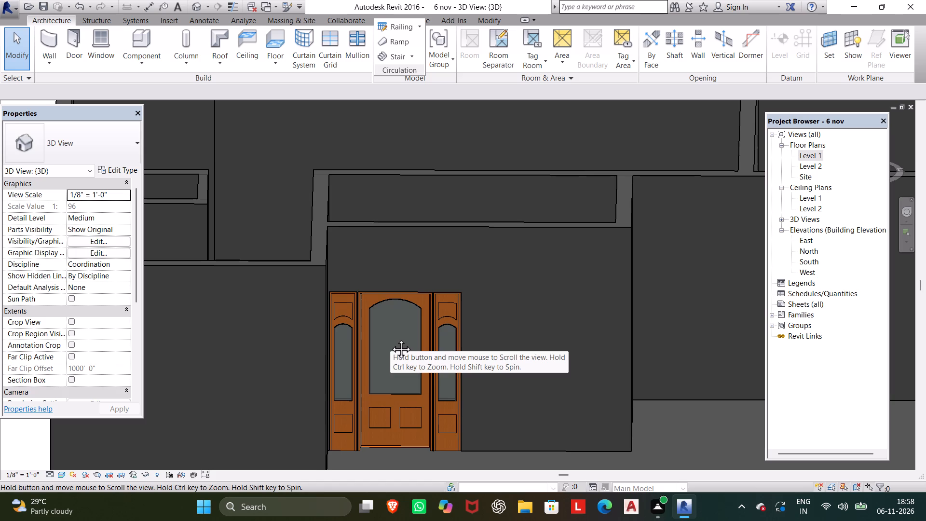
pyautogui.moveTo(390, 338); pyautogui.dragTo(400, 333, button='middle')
pyautogui.scroll(-2, 397, 333)
pyautogui.middleClick(416, 378)
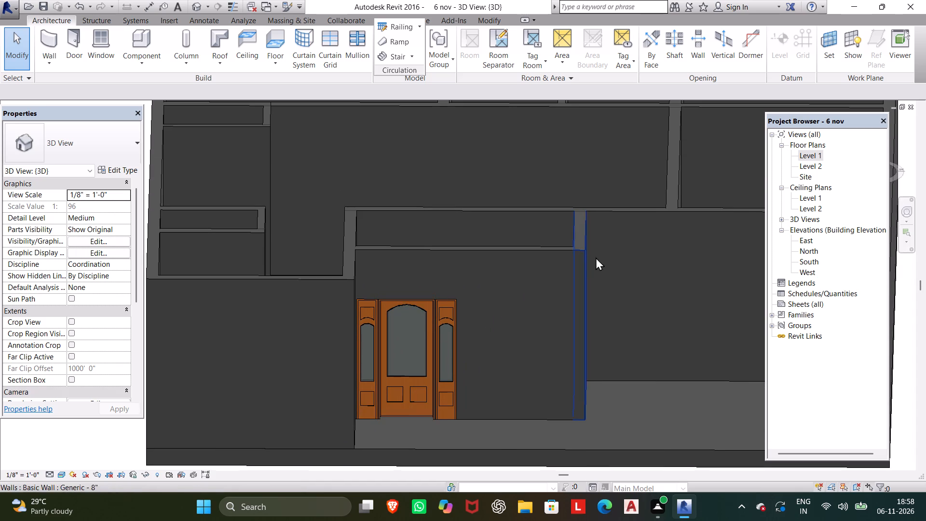
pyautogui.scroll(2, 523, 278)
pyautogui.scroll(-1, 523, 278)
pyautogui.moveTo(519, 278); pyautogui.dragTo(540, 366, button='middle')
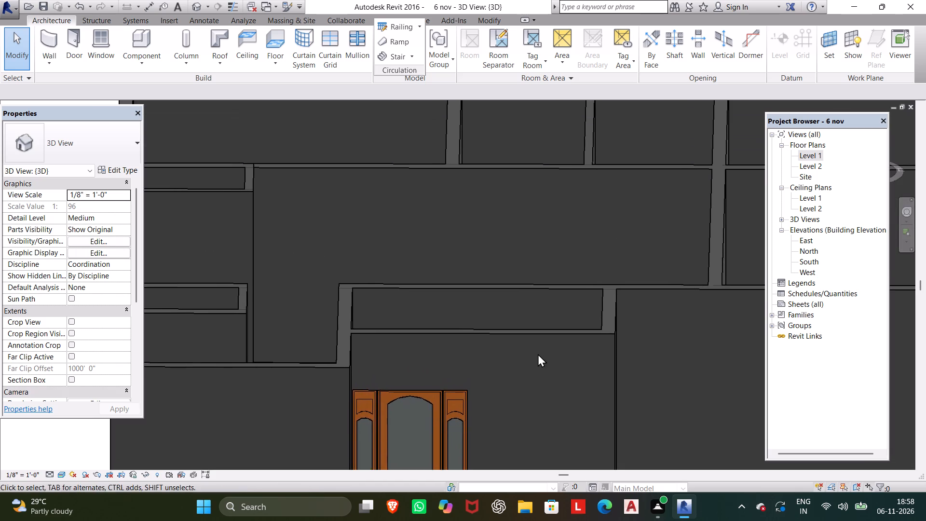
pyautogui.scroll(-3, 535, 338)
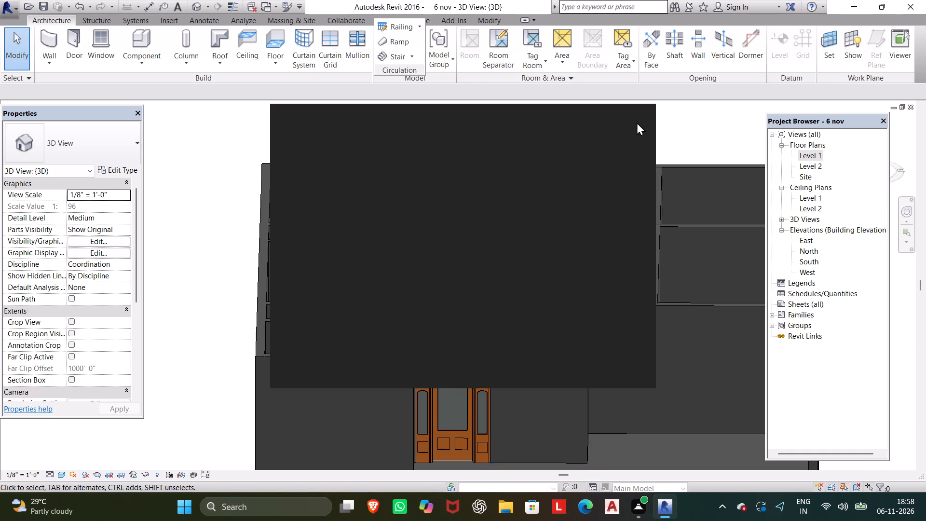
# Open the Level 1 floor plan at the south entry door and its surrounding walls.
pyautogui.click(635, 120)
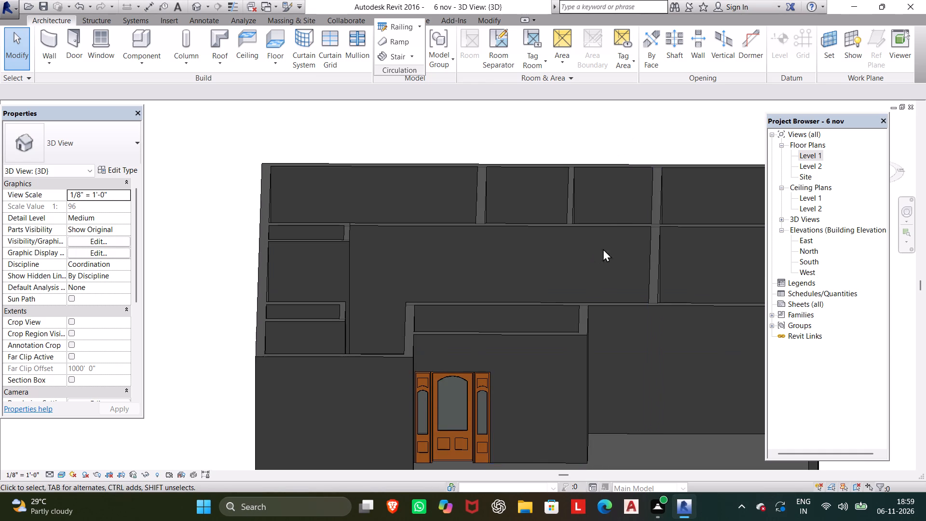
pyautogui.doubleClick(809, 156)
pyautogui.scroll(-5, 685, 226)
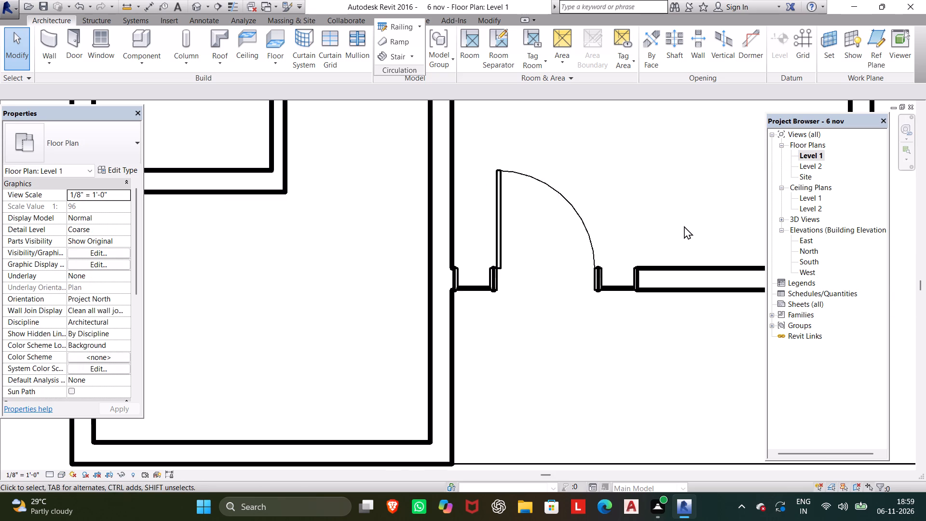
pyautogui.scroll(-1, 681, 225)
pyautogui.moveTo(681, 225); pyautogui.dragTo(580, 237, button='middle')
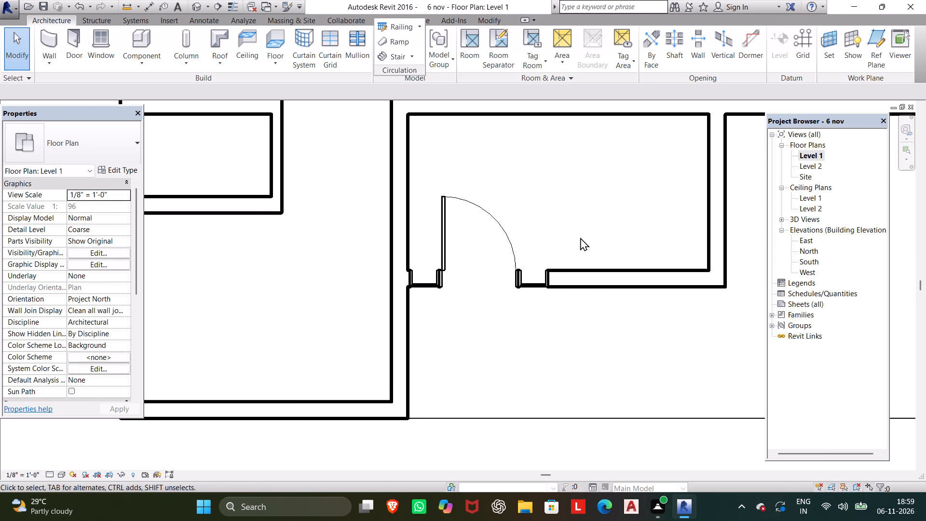
pyautogui.scroll(-2, 580, 237)
pyautogui.moveTo(580, 237); pyautogui.dragTo(565, 257, button='middle')
pyautogui.scroll(-1, 565, 257)
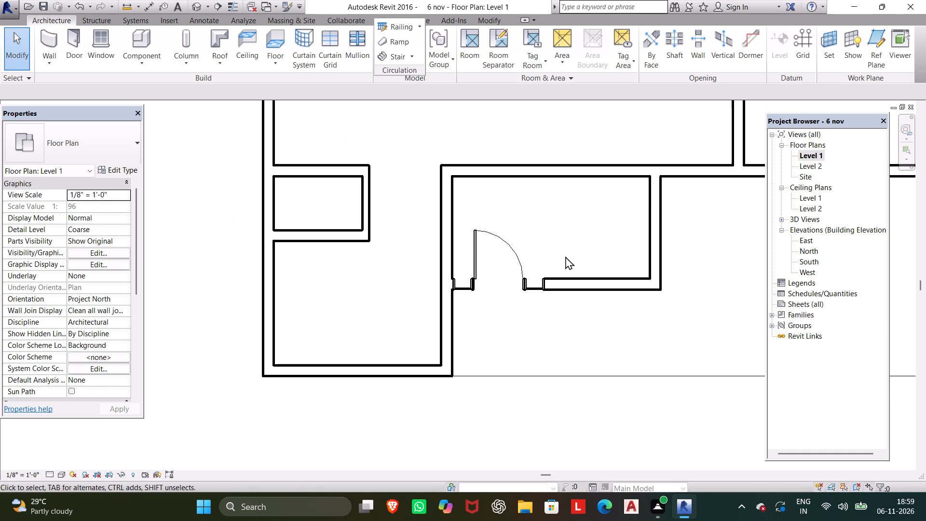
pyautogui.moveTo(563, 260); pyautogui.dragTo(554, 289, button='middle')
# Load the Entry Door Handle family from the Hardware folder of the US Imperial Doors library.
pyautogui.click(69, 43)
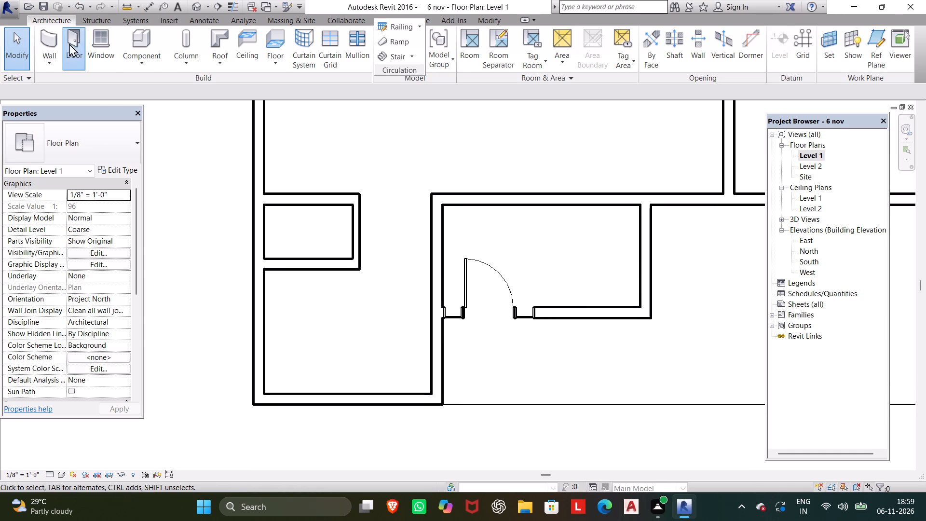
pyautogui.click(491, 35)
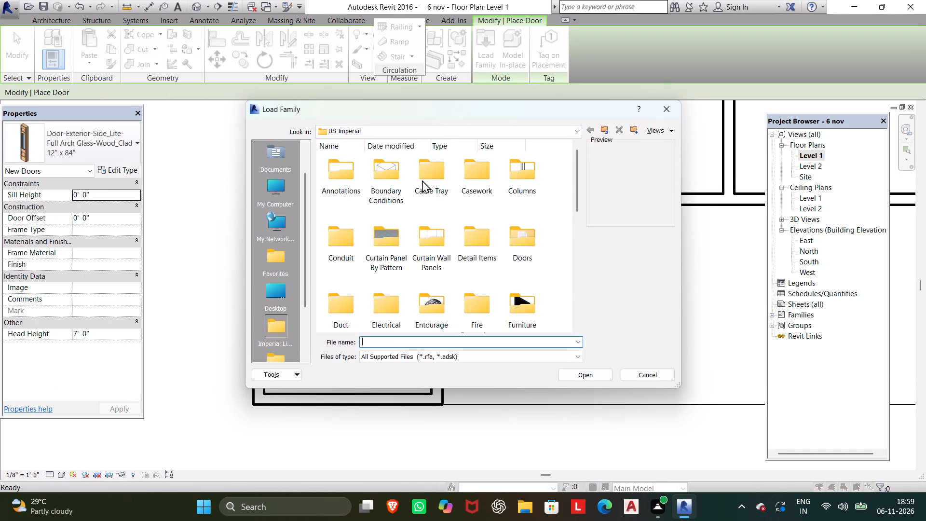
pyautogui.click(532, 258)
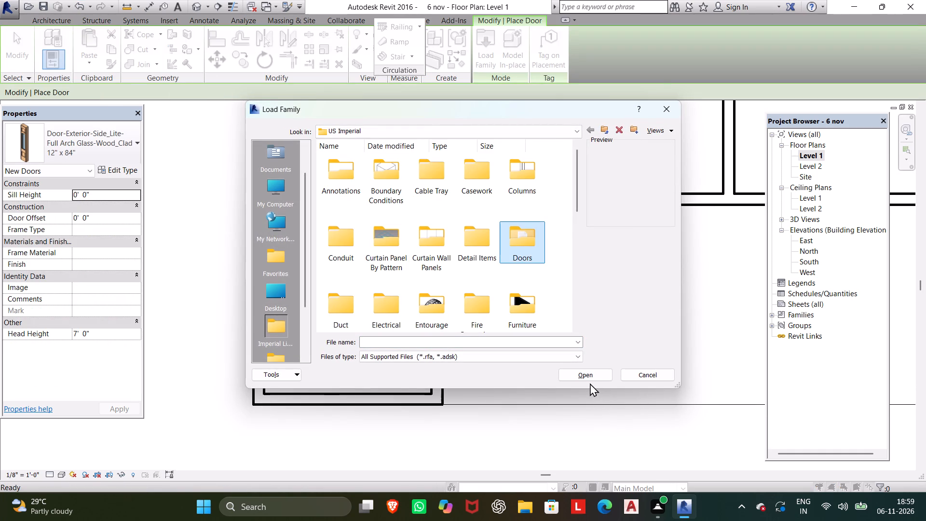
pyautogui.click(585, 376)
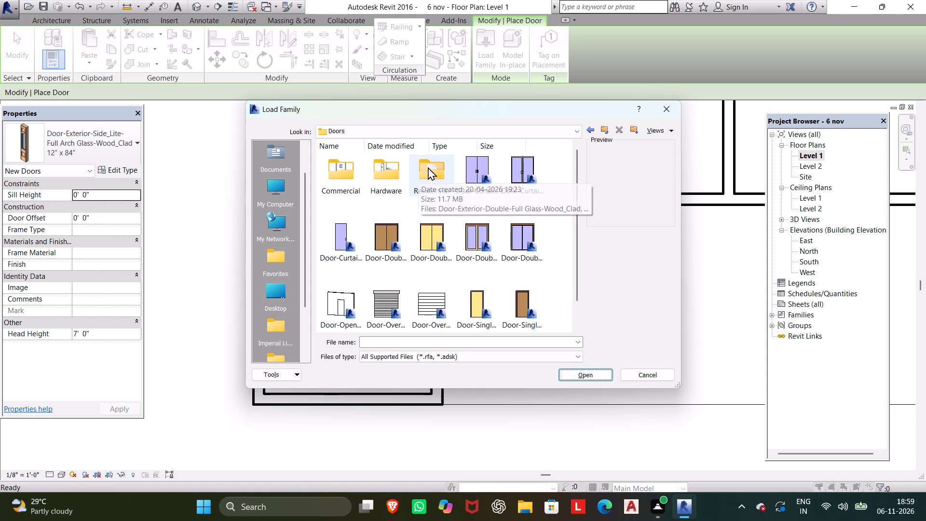
pyautogui.click(432, 166)
pyautogui.click(345, 186)
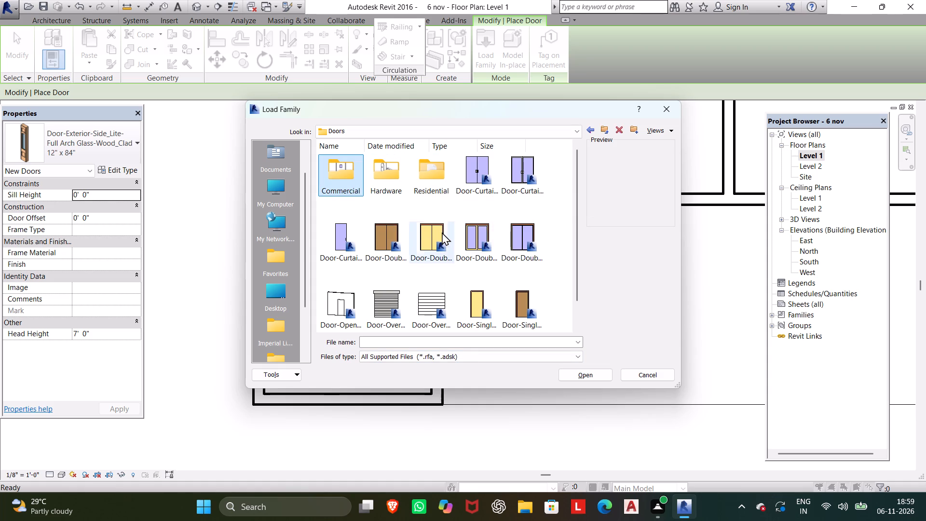
pyautogui.click(567, 371)
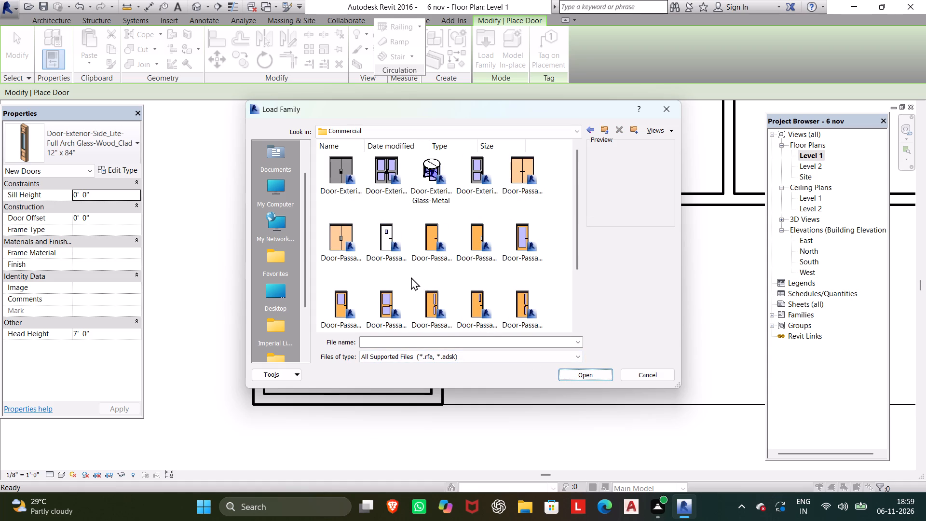
pyautogui.scroll(-5, 504, 237)
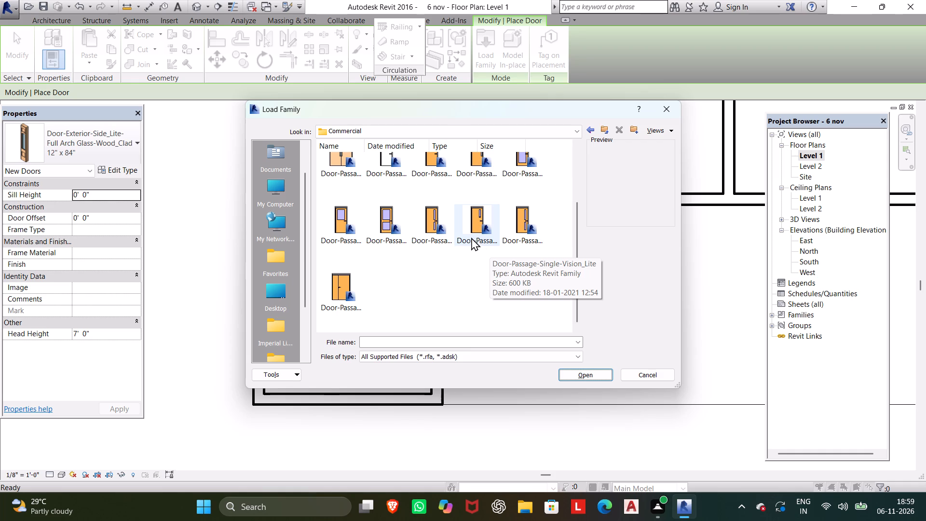
pyautogui.scroll(4, 470, 236)
pyautogui.click(590, 131)
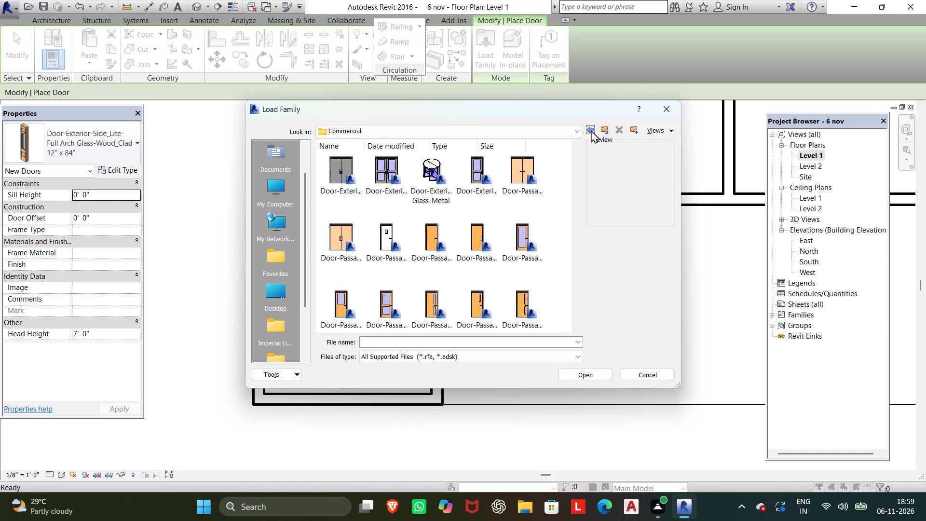
pyautogui.click(372, 177)
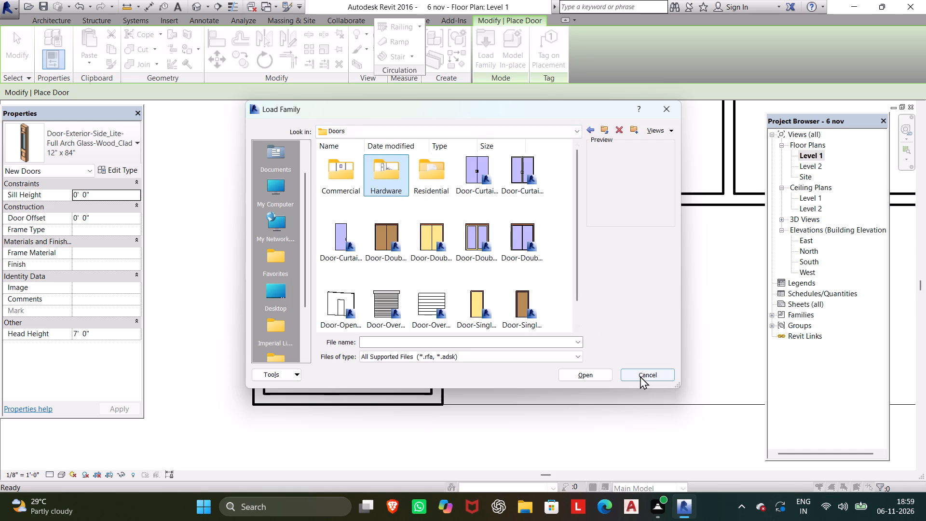
pyautogui.click(566, 375)
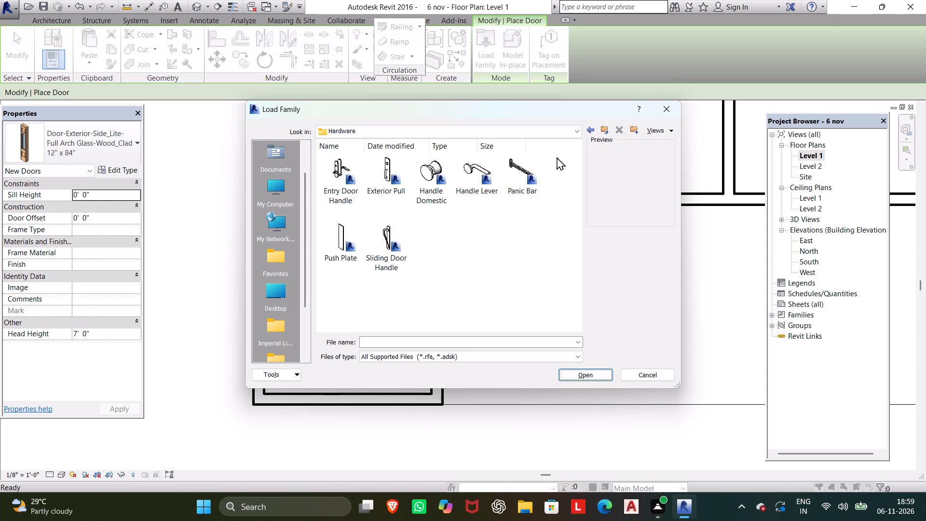
pyautogui.click(347, 169)
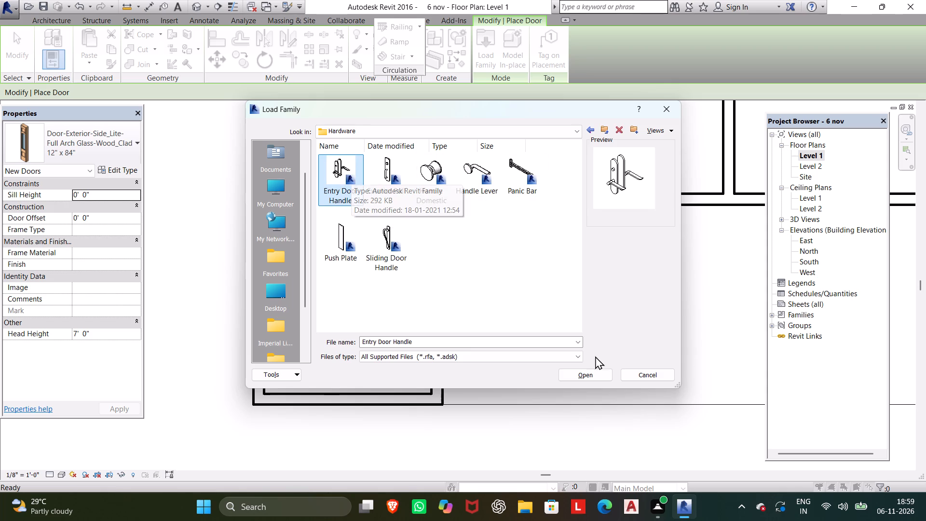
pyautogui.click(592, 375)
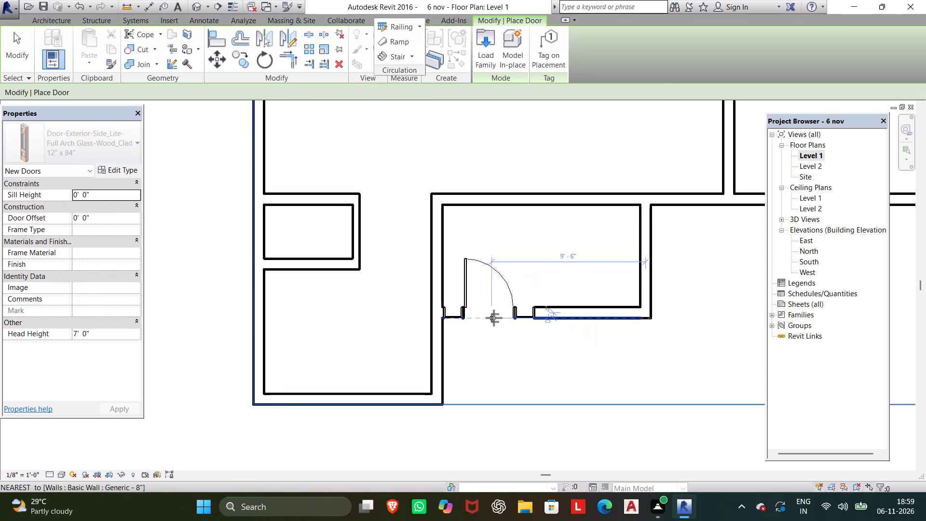
# In the default 3D view, place a Standard Entry Door Handle at the west stile of the entry door.
pyautogui.click(200, 6)
pyautogui.scroll(5, 409, 341)
pyautogui.moveTo(409, 341); pyautogui.dragTo(403, 303, button='middle')
pyautogui.moveTo(420, 354); pyautogui.dragTo(390, 174, button='middle')
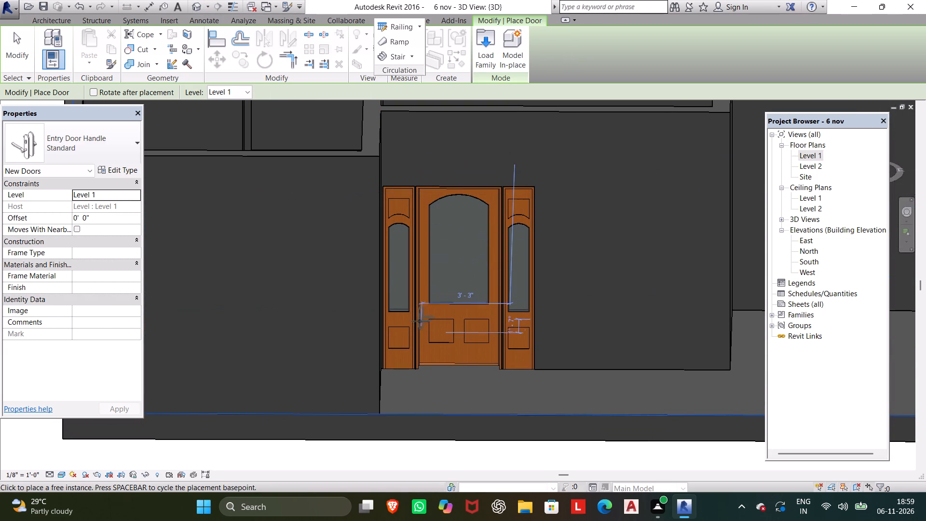
pyautogui.scroll(10, 424, 318)
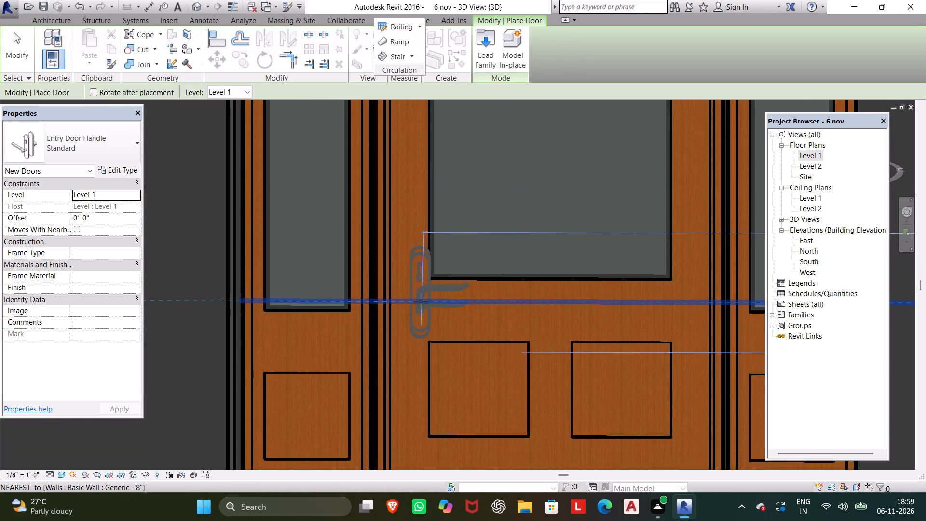
pyautogui.click(414, 300)
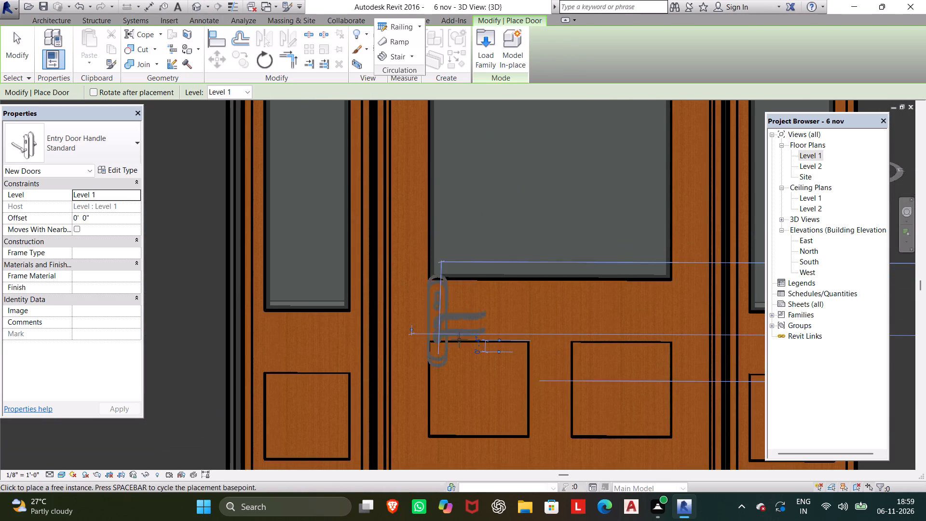
pyautogui.scroll(-4, 495, 377)
pyautogui.moveTo(495, 377); pyautogui.dragTo(419, 314, button='middle')
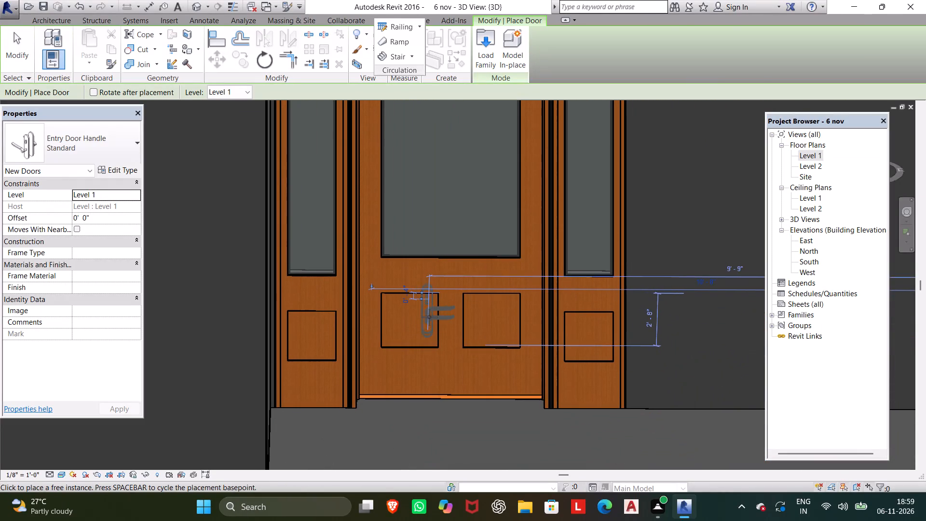
pyautogui.press('Escape')
pyautogui.press('Escape')
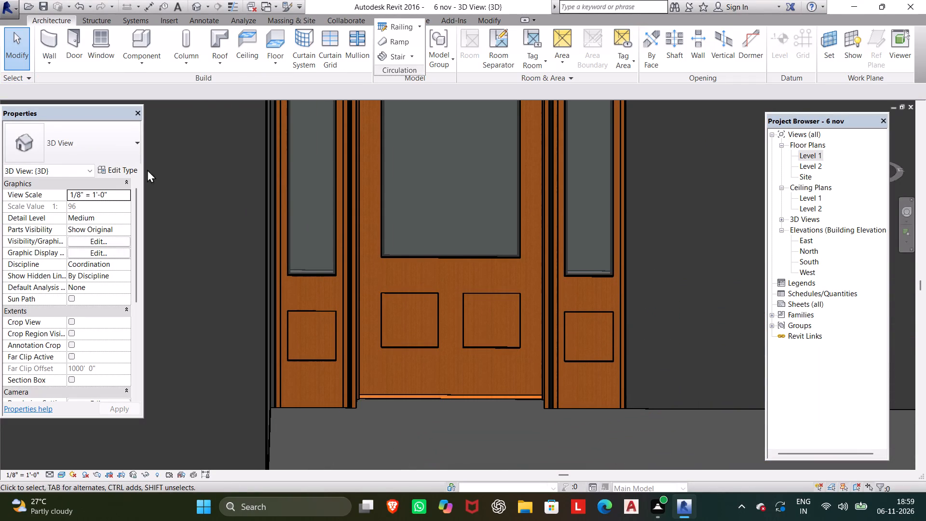
# Examine the entry door and its side lites from both sides of the wall in the 3D view.
pyautogui.scroll(-1, 721, 250)
pyautogui.moveTo(720, 258); pyautogui.dragTo(718, 288, button='middle')
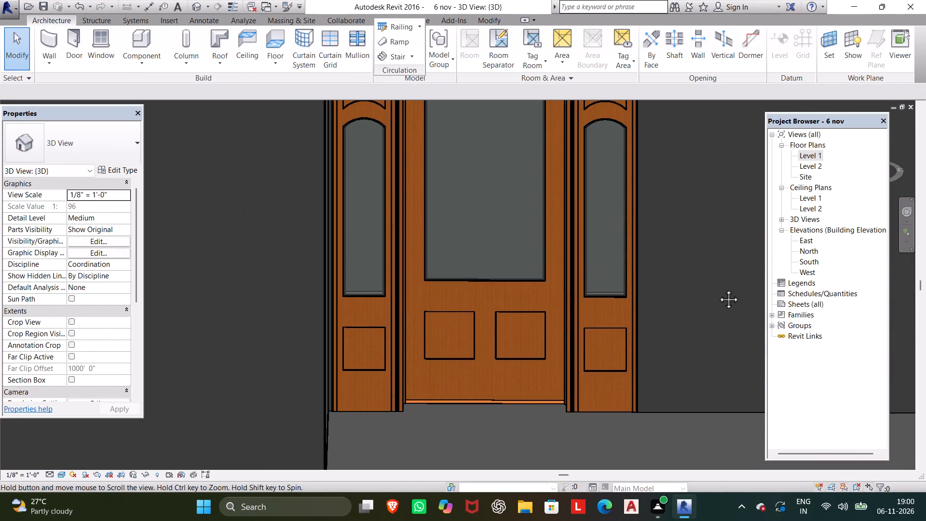
pyautogui.moveTo(718, 288); pyautogui.dragTo(583, 435, button='middle')
pyautogui.moveTo(596, 365); pyautogui.dragTo(493, 480, button='middle')
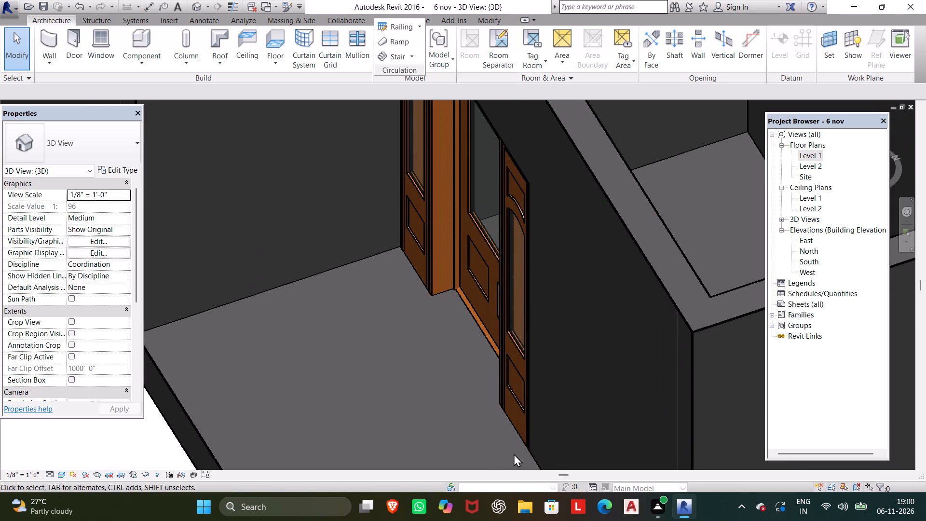
pyautogui.keyDown('shift'); pyautogui.moveTo(555, 424); pyautogui.dragTo(434, 475, button='middle'); pyautogui.keyUp('shift')
pyautogui.keyDown('shift'); pyautogui.scroll(-1, 418, 443); pyautogui.keyUp('shift')
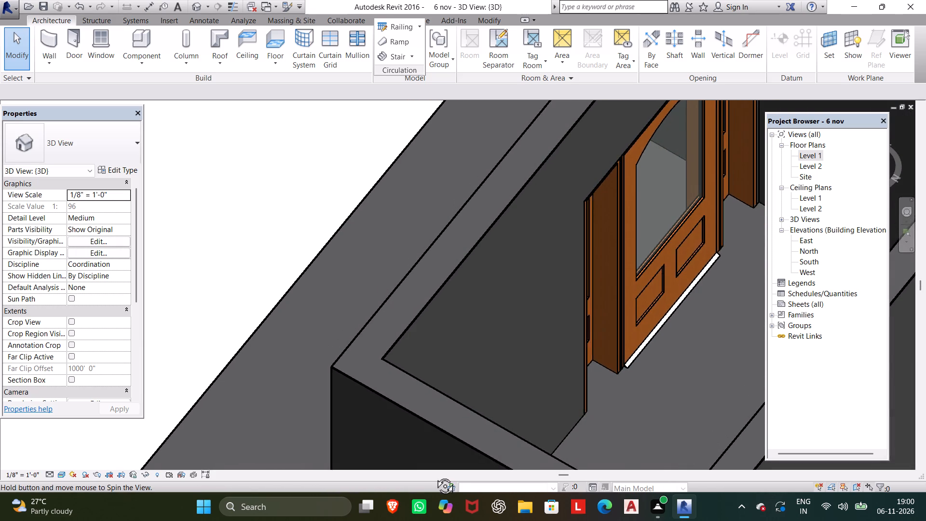
pyautogui.keyDown('shift'); pyautogui.moveTo(434, 475); pyautogui.dragTo(443, 450, button='middle'); pyautogui.keyUp('shift')
pyautogui.scroll(3, 698, 270)
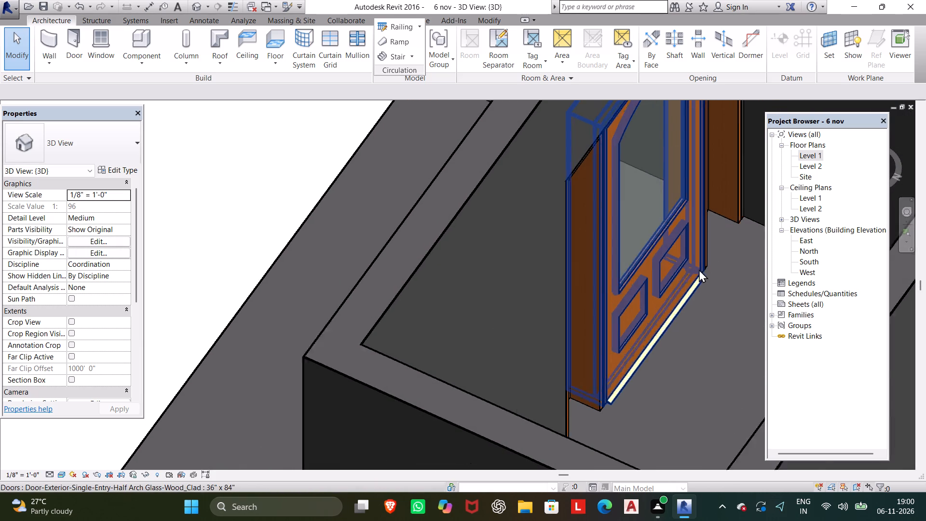
pyautogui.scroll(4, 699, 269)
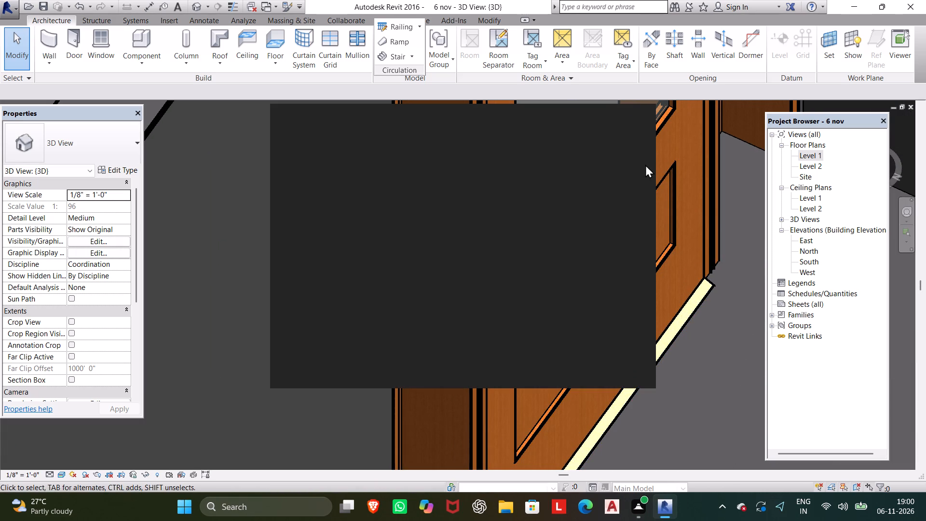
pyautogui.click(634, 113)
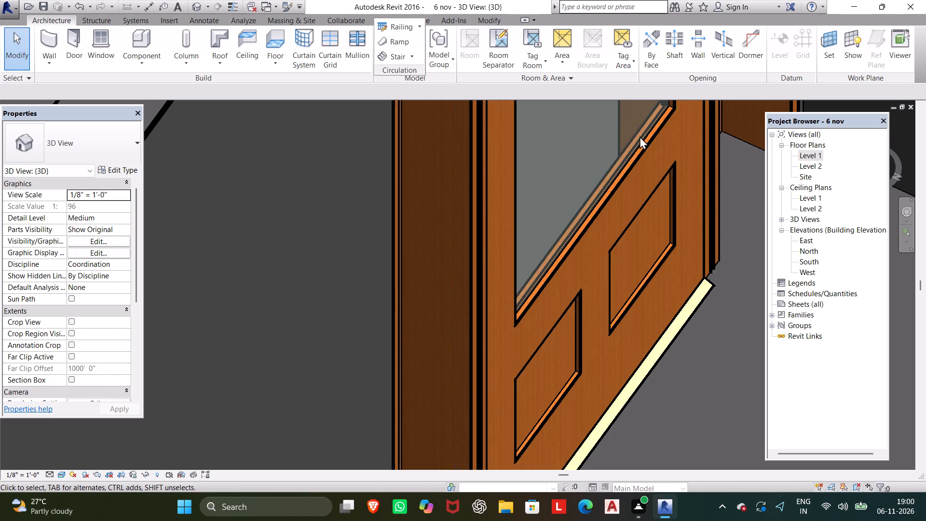
pyautogui.click(636, 158)
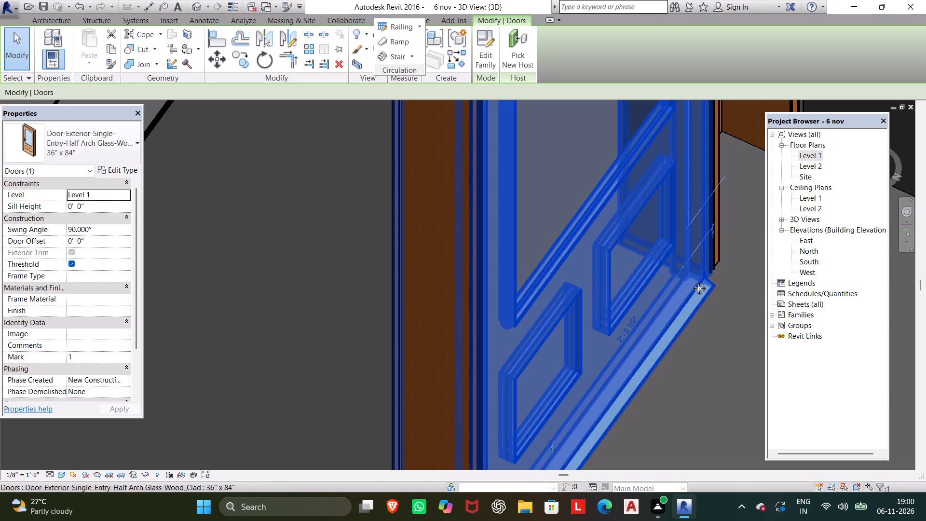
pyautogui.moveTo(695, 294); pyautogui.dragTo(618, 401, button='middle')
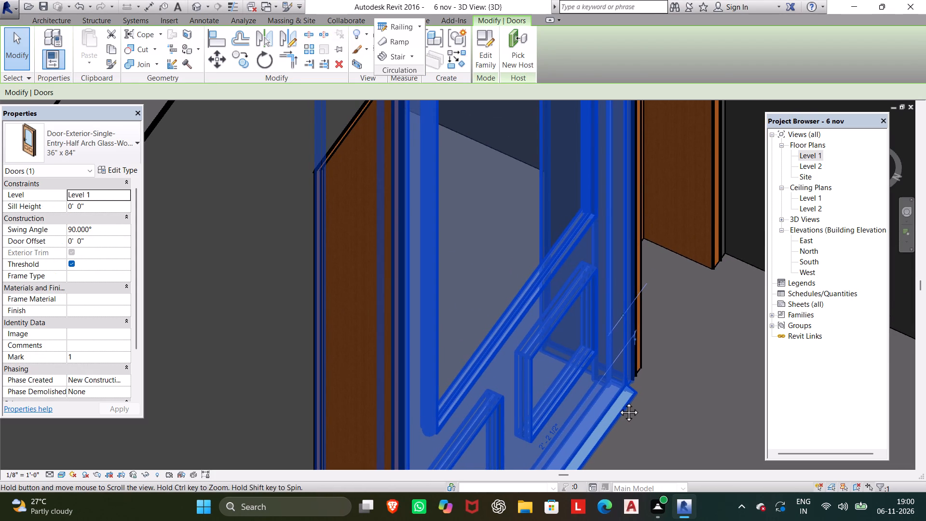
pyautogui.moveTo(618, 401); pyautogui.dragTo(763, 351, button='middle')
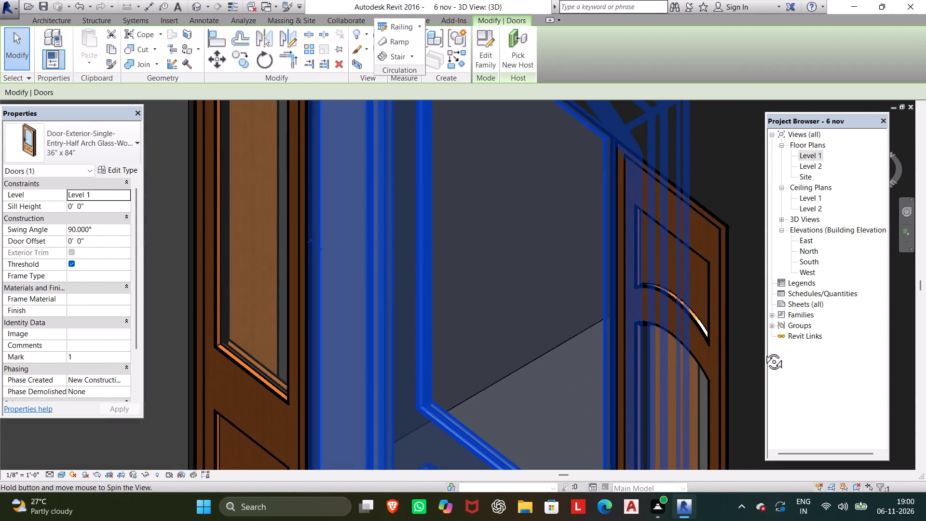
pyautogui.moveTo(763, 351); pyautogui.dragTo(763, 347, button='middle')
pyautogui.moveTo(744, 342); pyautogui.dragTo(840, 312, button='middle')
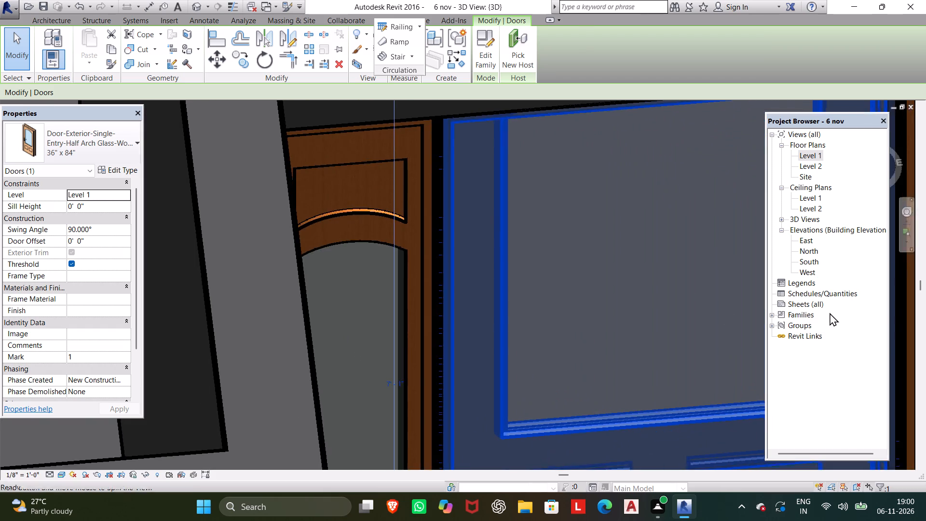
pyautogui.scroll(-3, 669, 299)
pyautogui.moveTo(667, 299); pyautogui.dragTo(575, 262, button='middle')
pyautogui.scroll(-4, 576, 255)
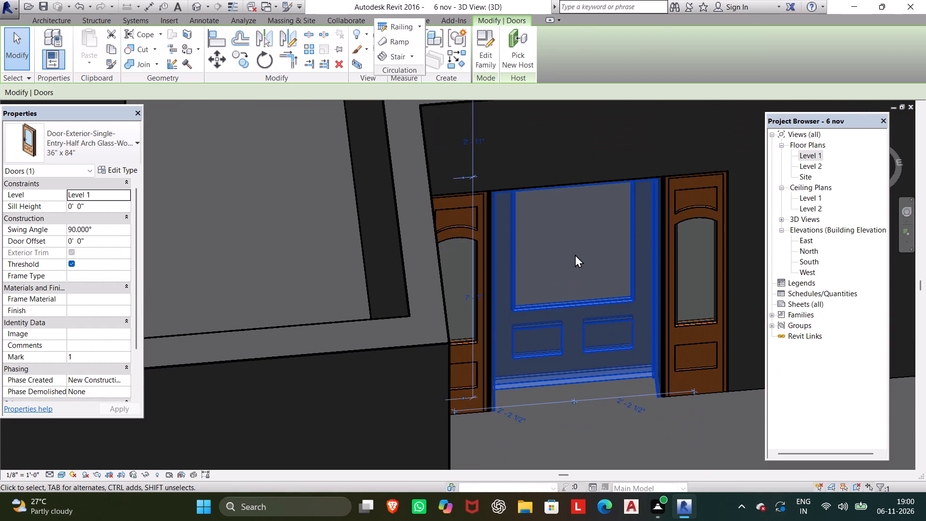
pyautogui.press('Escape')
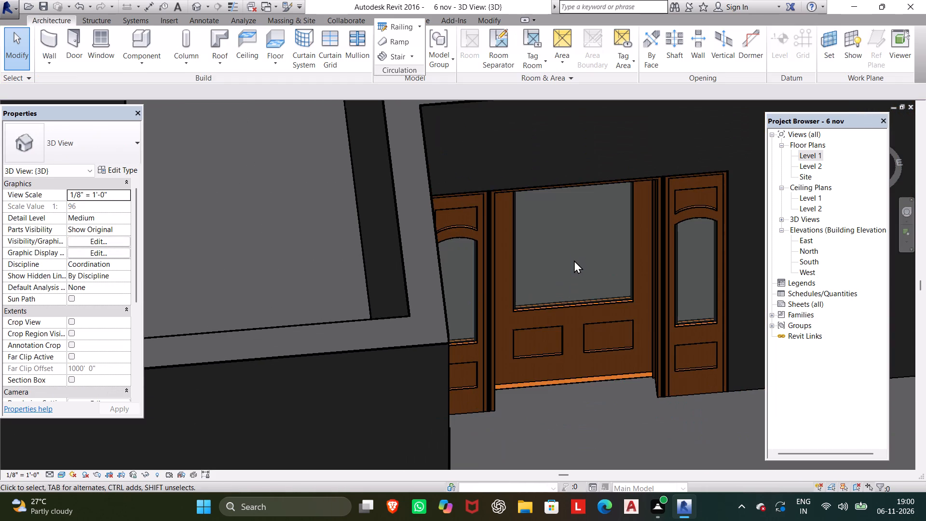
# Place a Standard Entry Door Handle on the west stile of the entry door with a 3' 0" offset from Level 1.
pyautogui.click(82, 38)
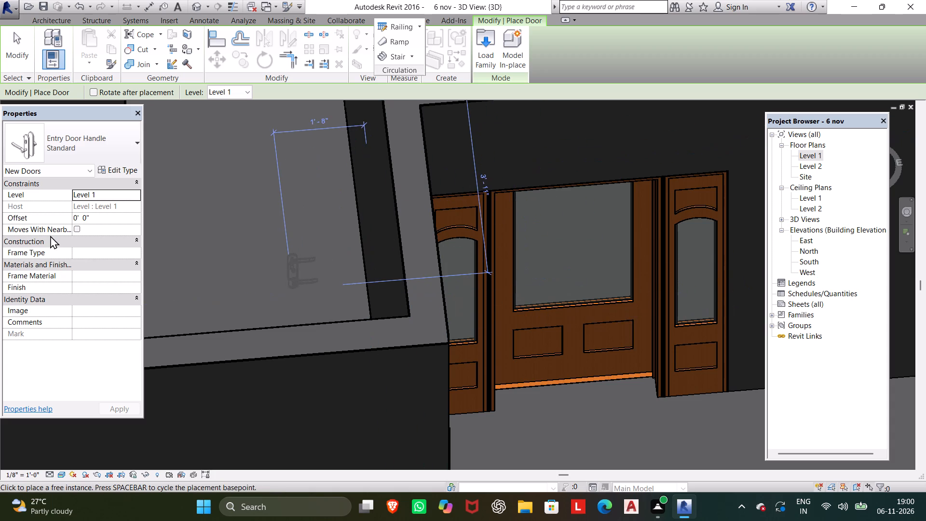
pyautogui.click(96, 214)
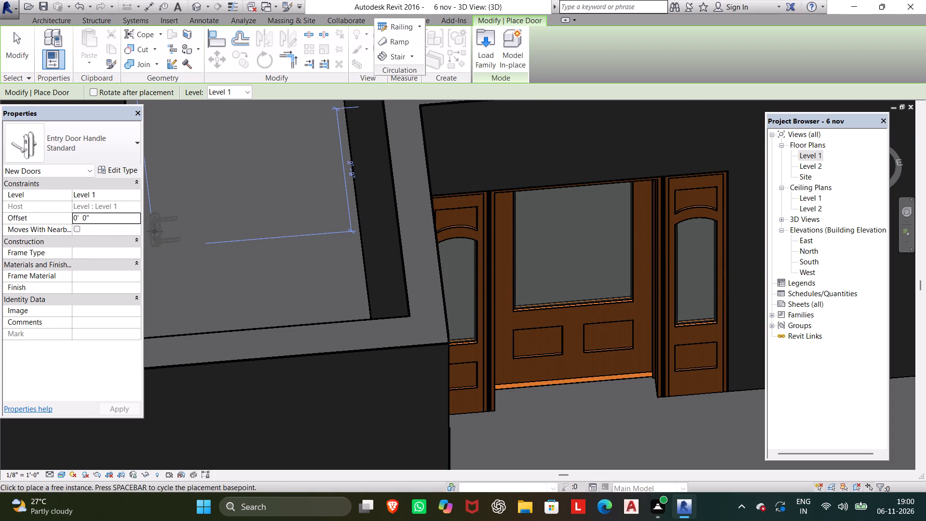
pyautogui.click(99, 207)
pyautogui.click(99, 218)
pyautogui.moveTo(99, 218); pyautogui.dragTo(96, 219)
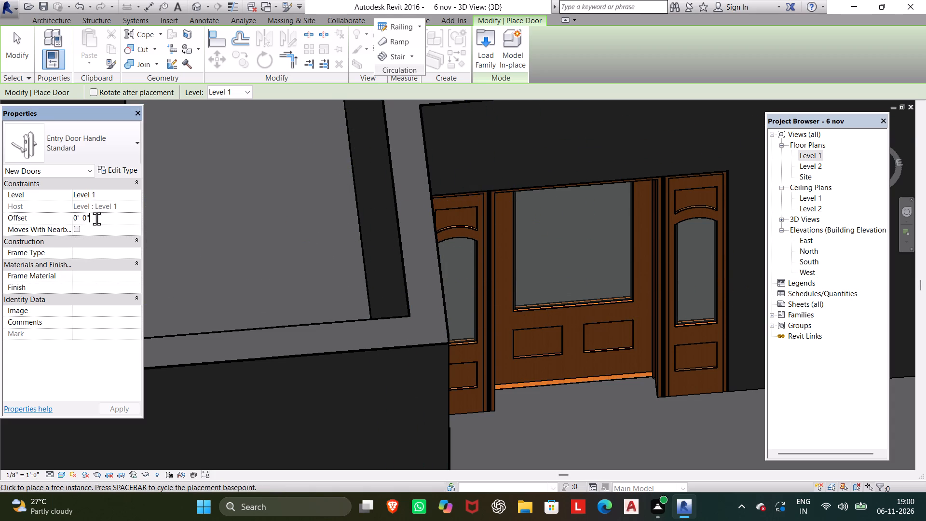
pyautogui.moveTo(96, 219); pyautogui.dragTo(54, 223)
pyautogui.write("3'")
pyautogui.press('Return')
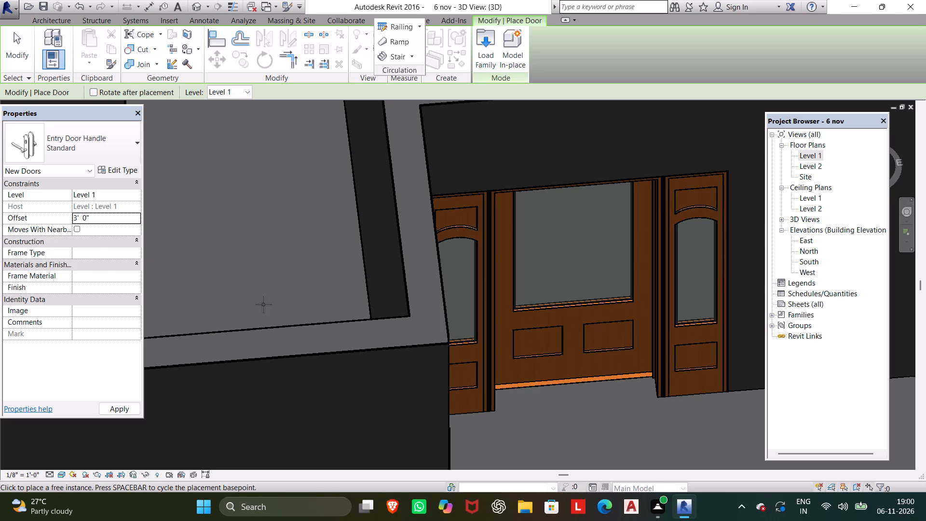
pyautogui.scroll(6, 526, 354)
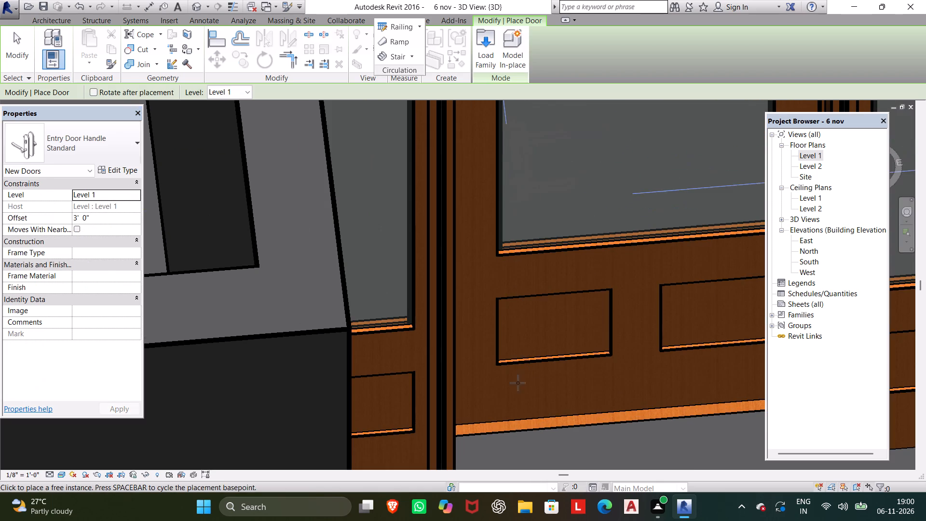
pyautogui.click(486, 449)
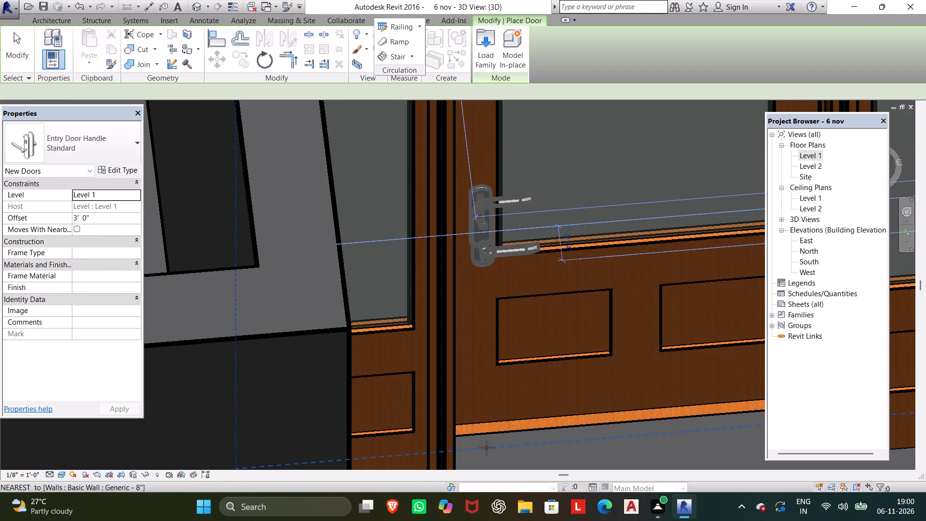
pyautogui.press('Escape')
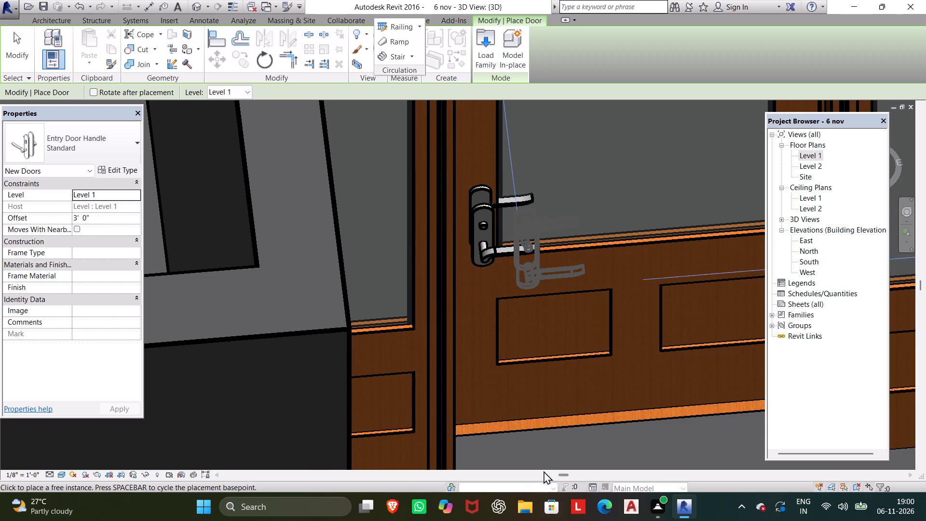
pyautogui.press('Escape')
pyautogui.press('Escape')
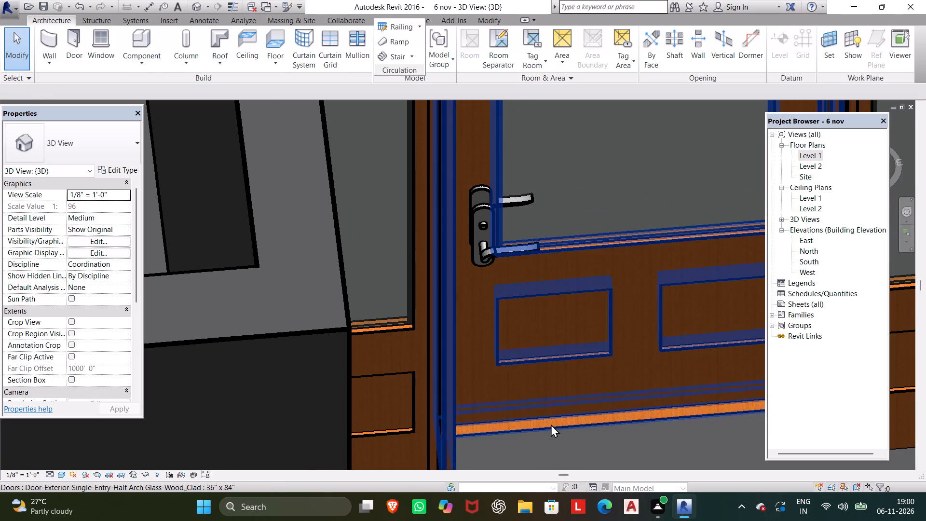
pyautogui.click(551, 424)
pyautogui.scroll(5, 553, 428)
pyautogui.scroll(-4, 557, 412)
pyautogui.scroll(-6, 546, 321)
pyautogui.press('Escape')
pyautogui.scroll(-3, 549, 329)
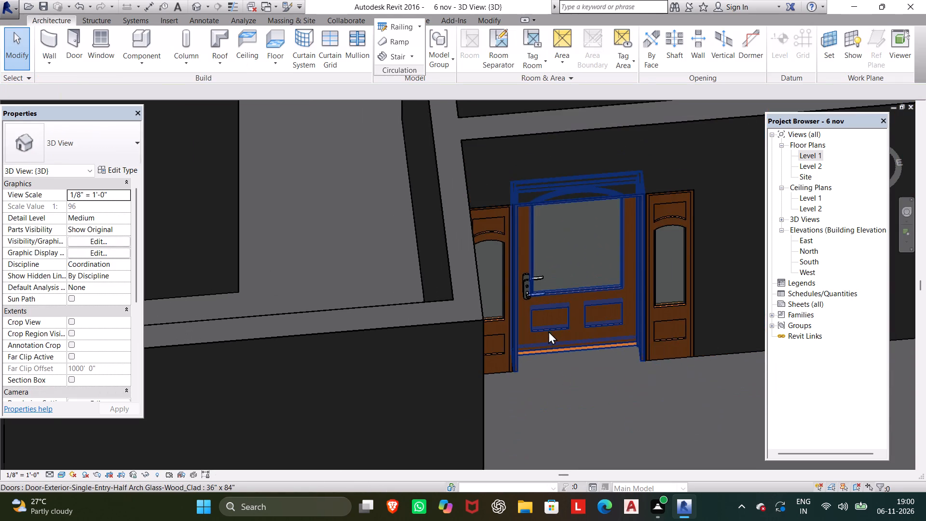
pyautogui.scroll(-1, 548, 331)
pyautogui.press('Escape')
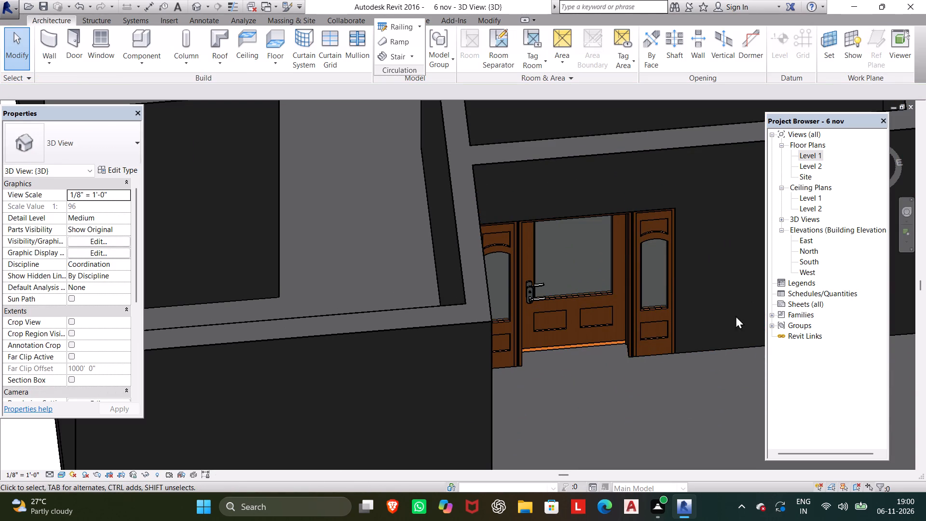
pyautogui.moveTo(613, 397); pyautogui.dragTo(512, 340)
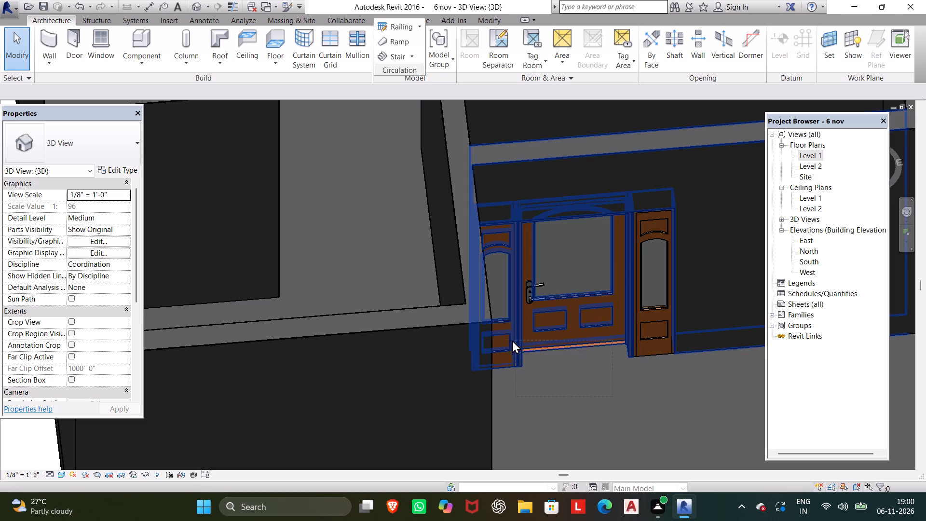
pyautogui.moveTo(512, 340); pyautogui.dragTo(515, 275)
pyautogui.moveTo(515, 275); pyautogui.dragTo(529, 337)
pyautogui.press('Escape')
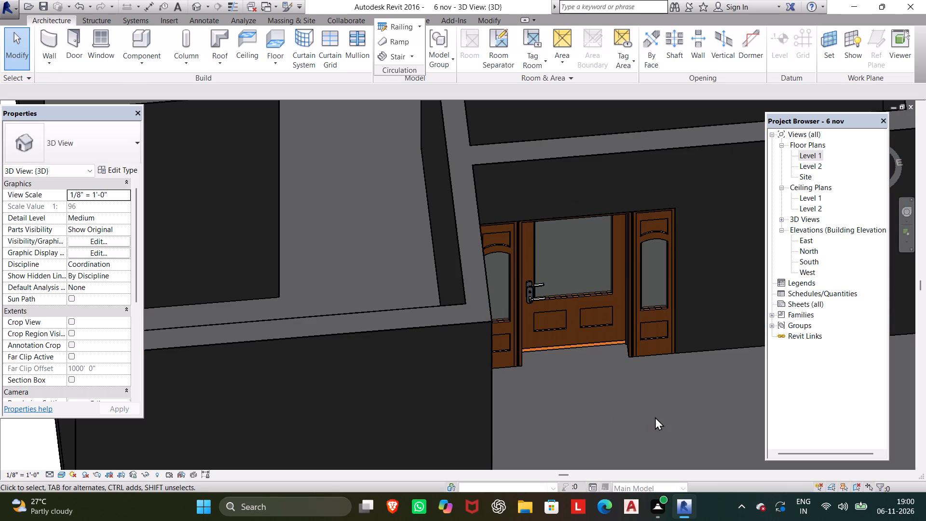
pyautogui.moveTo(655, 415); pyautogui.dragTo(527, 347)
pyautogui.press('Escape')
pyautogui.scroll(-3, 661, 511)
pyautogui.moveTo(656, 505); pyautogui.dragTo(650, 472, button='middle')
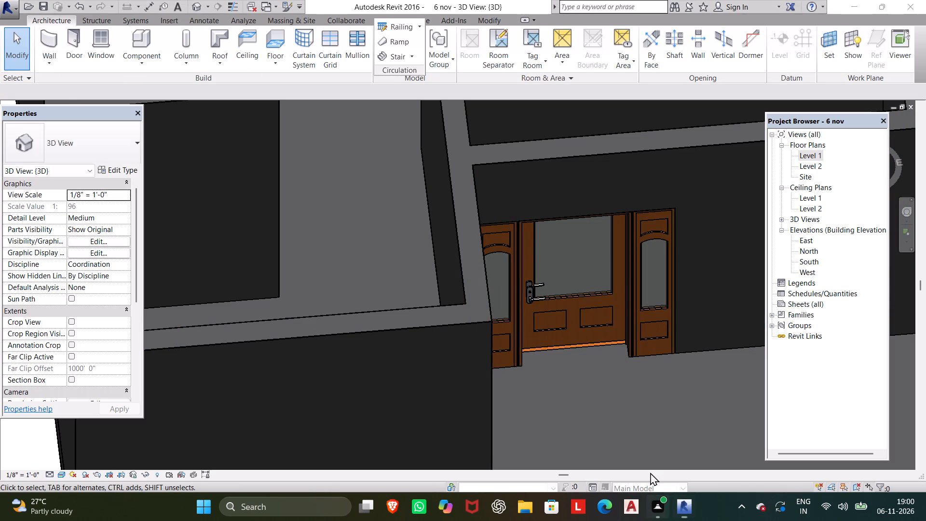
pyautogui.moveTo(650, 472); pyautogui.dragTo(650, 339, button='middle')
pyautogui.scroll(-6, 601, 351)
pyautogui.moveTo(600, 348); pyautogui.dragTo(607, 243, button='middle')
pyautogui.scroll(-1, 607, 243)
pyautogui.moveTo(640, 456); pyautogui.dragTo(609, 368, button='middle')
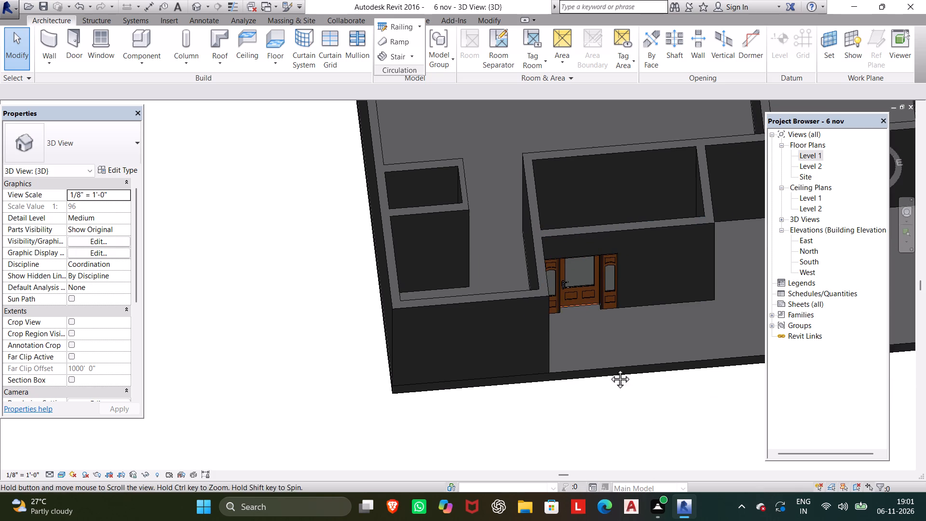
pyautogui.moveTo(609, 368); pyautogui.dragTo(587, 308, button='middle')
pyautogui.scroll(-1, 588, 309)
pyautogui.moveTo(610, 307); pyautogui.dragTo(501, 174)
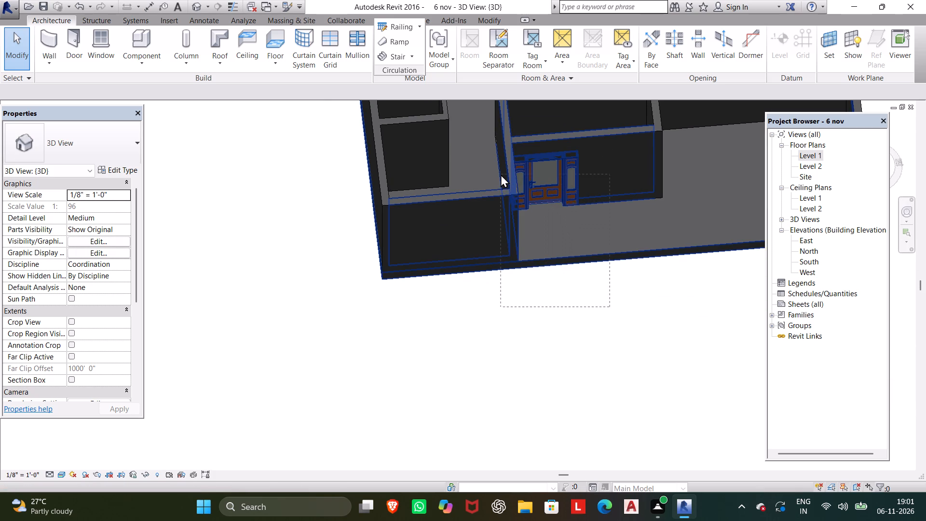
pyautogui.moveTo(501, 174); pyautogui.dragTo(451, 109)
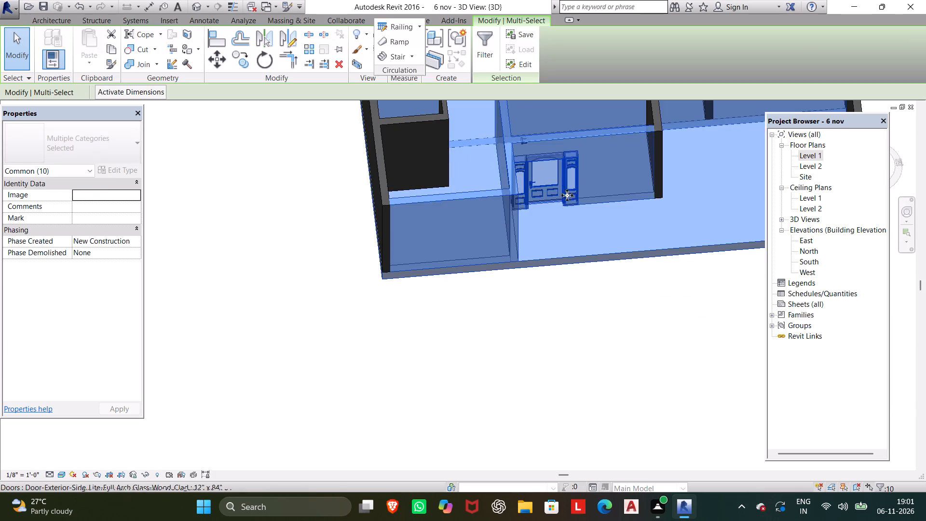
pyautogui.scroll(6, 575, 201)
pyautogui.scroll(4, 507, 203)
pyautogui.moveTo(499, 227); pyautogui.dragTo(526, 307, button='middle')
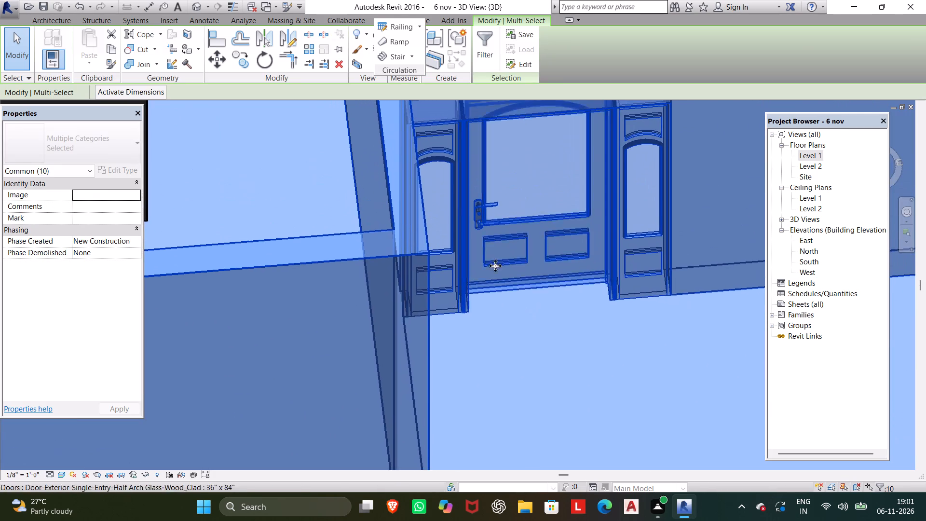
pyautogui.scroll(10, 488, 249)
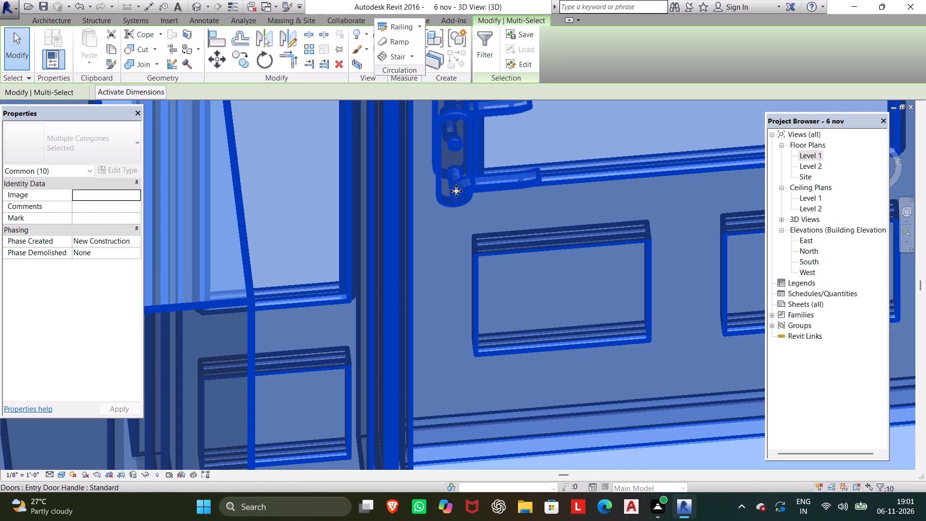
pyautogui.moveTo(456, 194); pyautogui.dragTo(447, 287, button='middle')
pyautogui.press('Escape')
# Examine the placed door handle and the side lites from both sides of the entry wall in the 3D view.
pyautogui.click(463, 277)
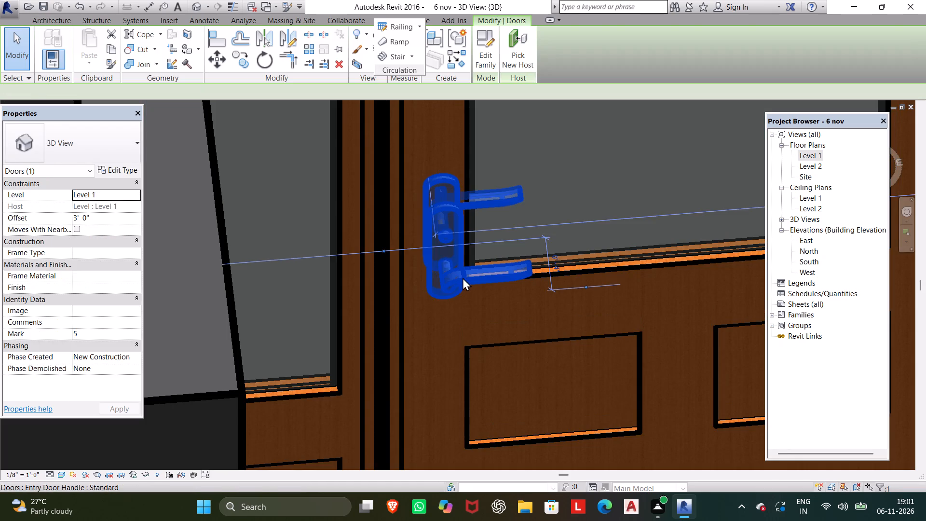
pyautogui.press('Escape')
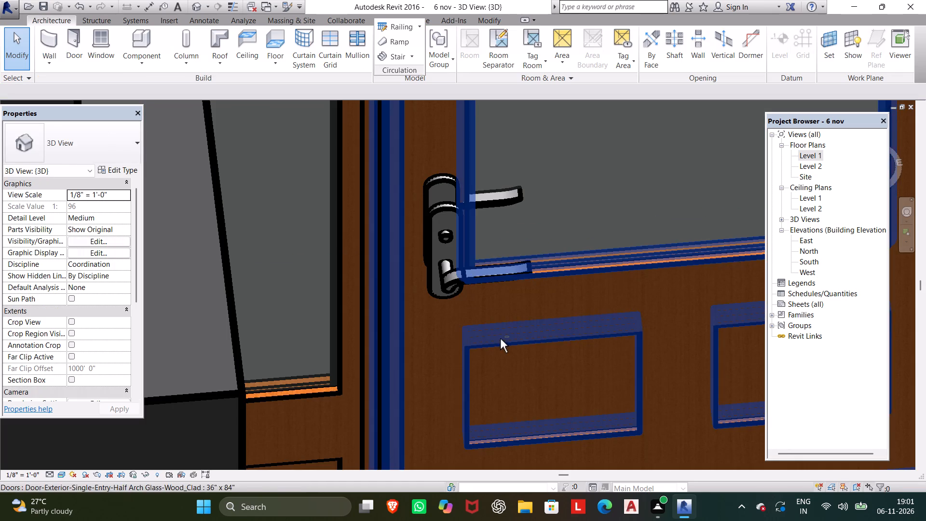
pyautogui.keyDown('shift'); pyautogui.moveTo(501, 340); pyautogui.dragTo(794, 408, button='middle'); pyautogui.keyUp('shift')
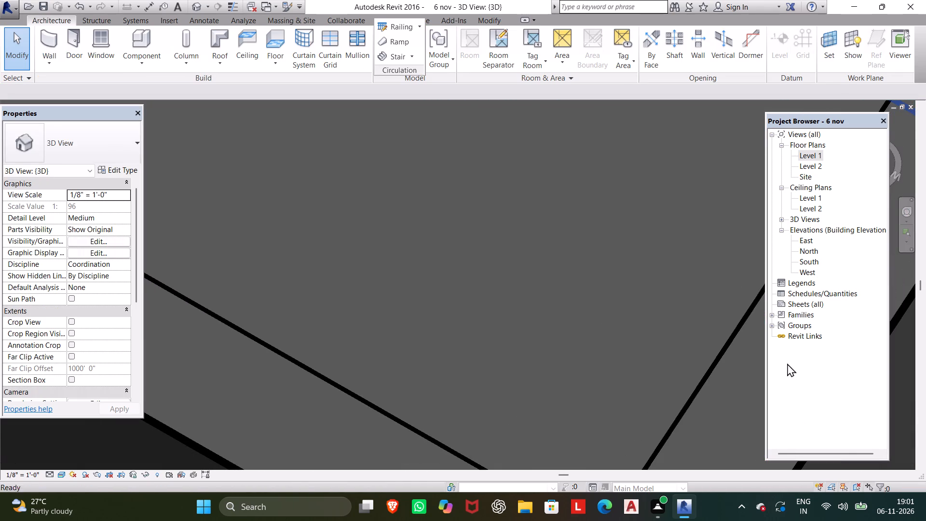
pyautogui.press('Escape')
pyautogui.scroll(-12, 633, 282)
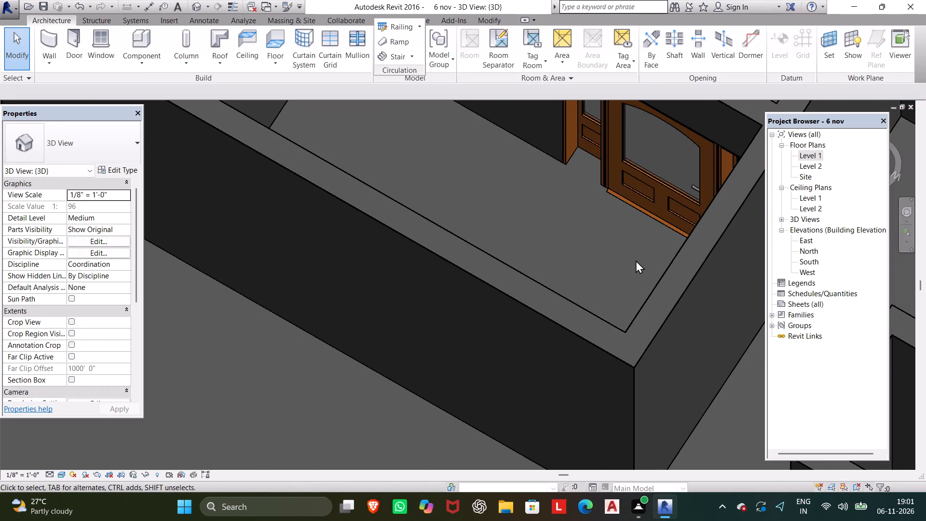
pyautogui.moveTo(624, 247); pyautogui.dragTo(610, 296, button='middle')
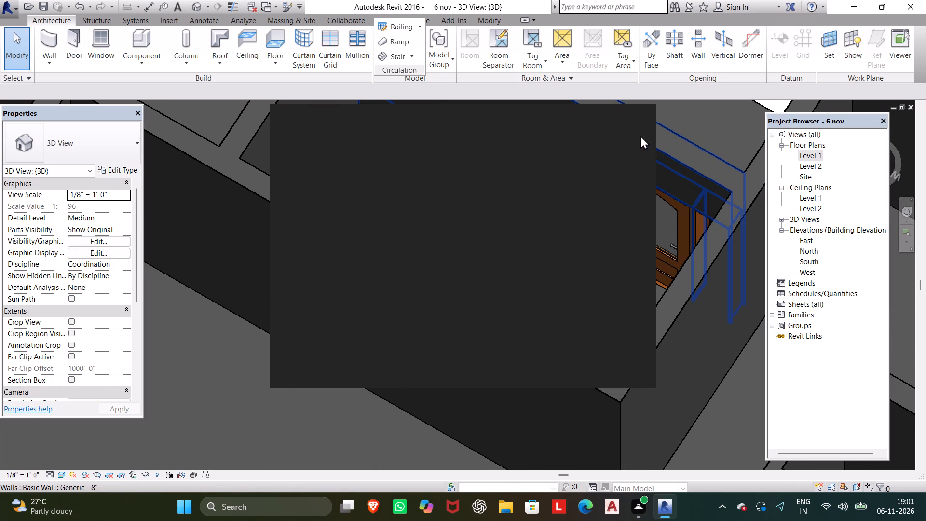
pyautogui.click(630, 119)
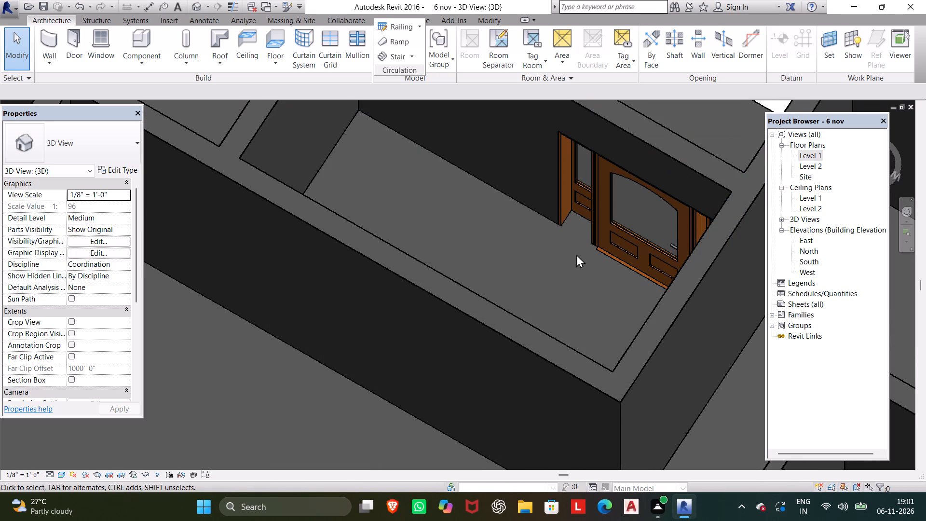
pyautogui.keyDown('shift'); pyautogui.scroll(-1, 587, 254); pyautogui.keyUp('shift')
pyautogui.keyDown('shift'); pyautogui.moveTo(588, 254); pyautogui.dragTo(699, 244, button='middle'); pyautogui.keyUp('shift')
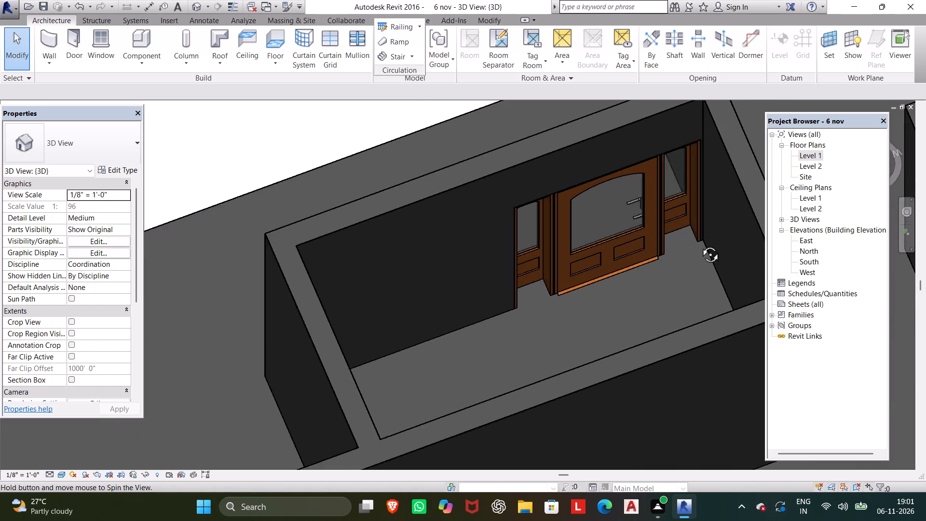
pyautogui.keyDown('shift'); pyautogui.moveTo(699, 244); pyautogui.dragTo(925, 296, button='middle'); pyautogui.keyUp('shift')
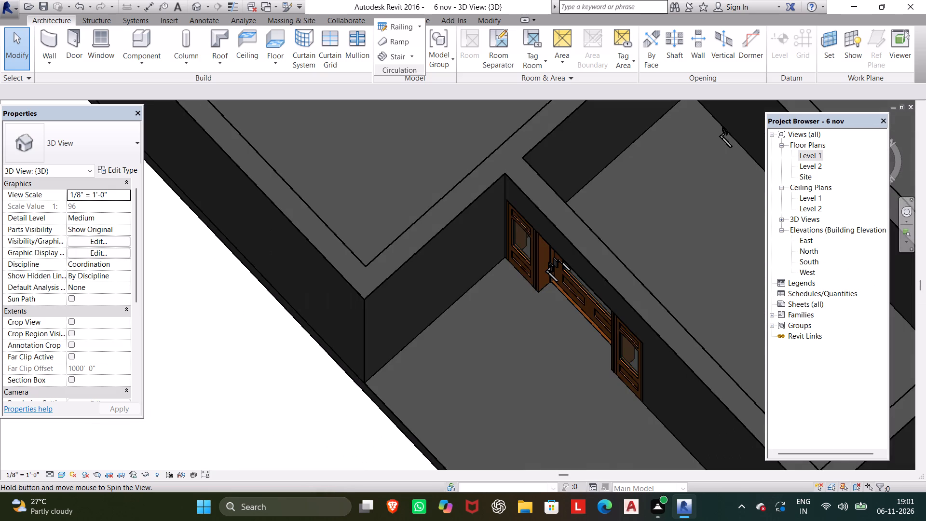
pyautogui.keyDown('shift'); pyautogui.moveTo(925, 296); pyautogui.dragTo(606, 236, button='middle'); pyautogui.keyUp('shift')
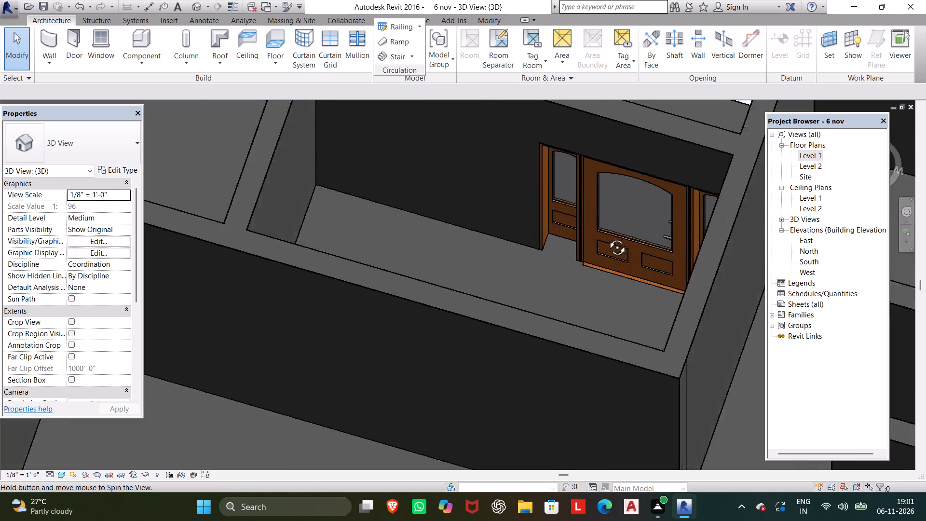
pyautogui.keyDown('shift'); pyautogui.moveTo(606, 236); pyautogui.dragTo(281, 174, button='middle'); pyautogui.keyUp('shift')
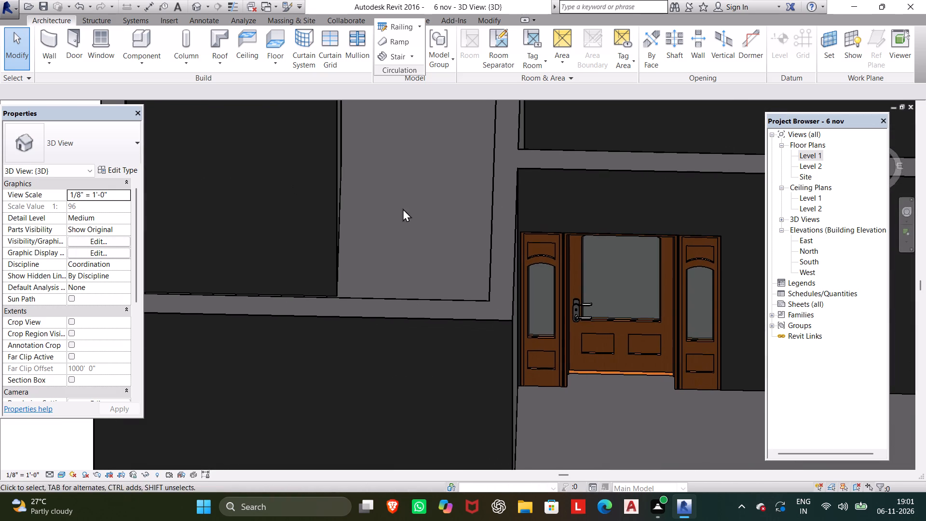
pyautogui.moveTo(707, 348); pyautogui.dragTo(653, 287, button='middle')
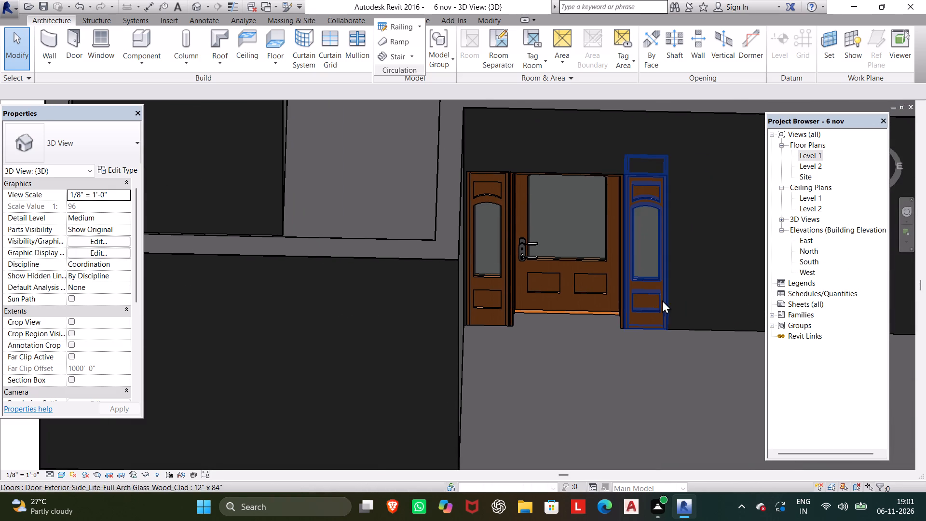
pyautogui.keyDown('shift'); pyautogui.moveTo(660, 301); pyautogui.dragTo(586, 302, button='middle'); pyautogui.keyUp('shift')
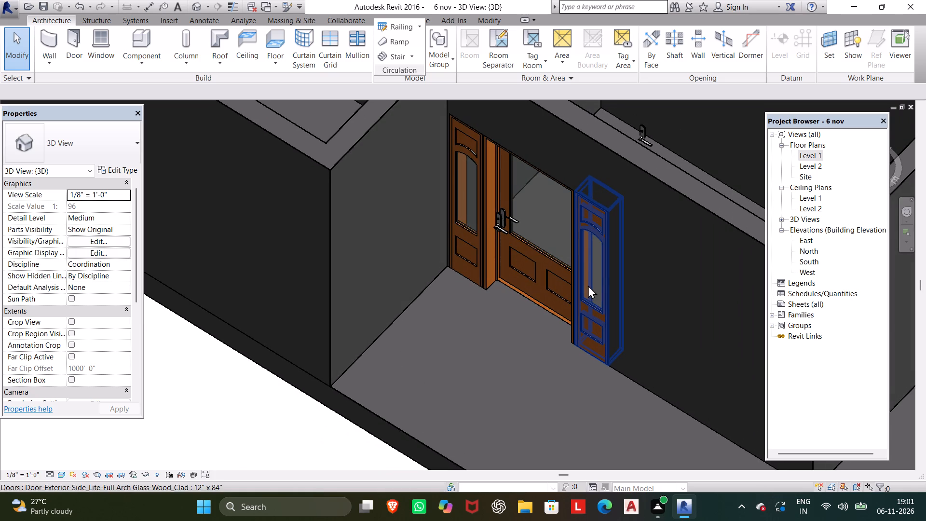
# Flip the orientation of the two 12" x 84" side lites on either side of the entry door.
pyautogui.click(604, 262)
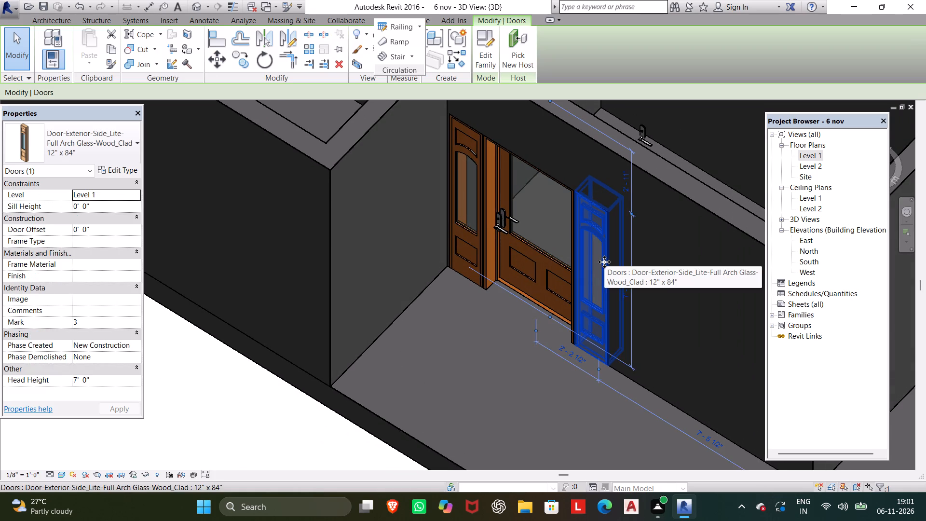
pyautogui.press('space')
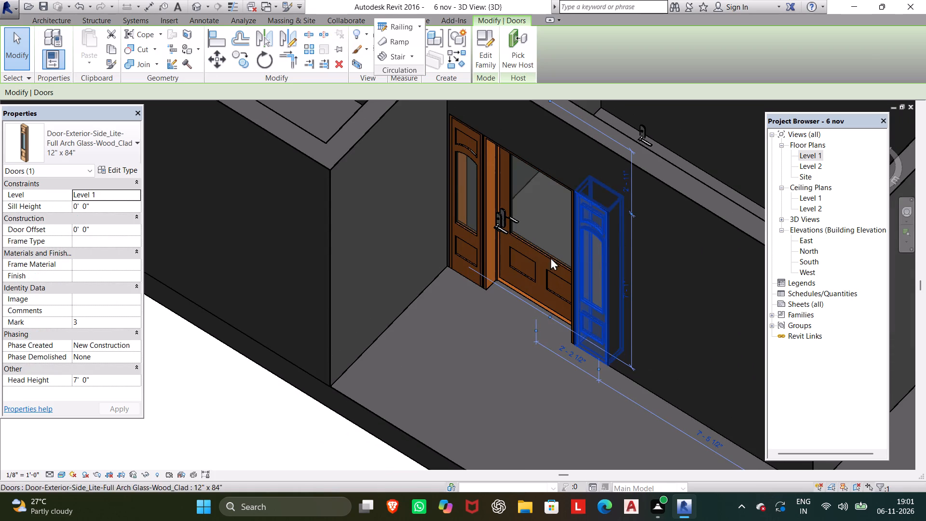
pyautogui.click(470, 228)
pyautogui.press('space')
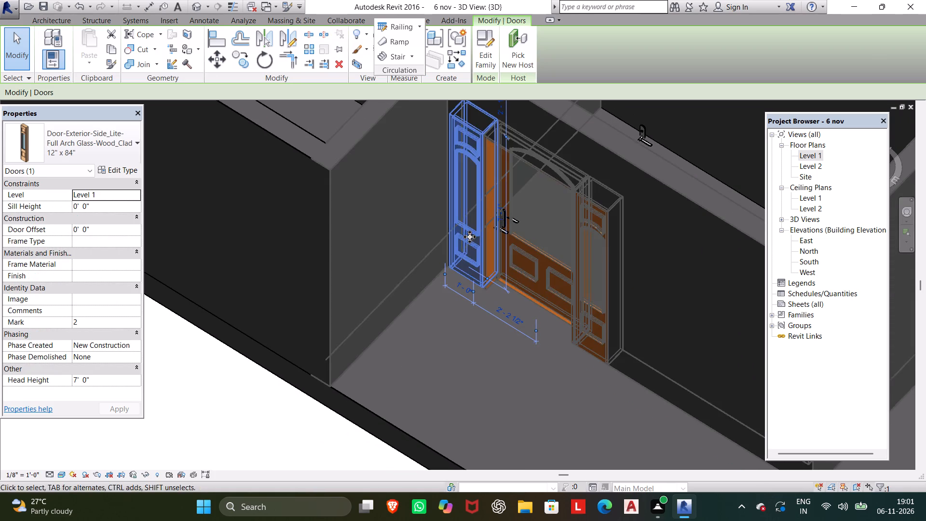
pyautogui.press('space')
pyautogui.press('space')
pyautogui.press('space')
pyautogui.press('space')
pyautogui.press('space')
pyautogui.press('space')
pyautogui.press('space')
pyautogui.press('space')
pyautogui.press('space')
pyautogui.press('space')
pyautogui.press('space')
pyautogui.press('space')
pyautogui.press('space')
pyautogui.press('space')
pyautogui.press('space')
pyautogui.press('space')
pyautogui.press('space')
pyautogui.press('space')
pyautogui.press('space')
pyautogui.press('space')
pyautogui.scroll(1, 503, 380)
pyautogui.moveTo(503, 380); pyautogui.dragTo(572, 427, button='middle')
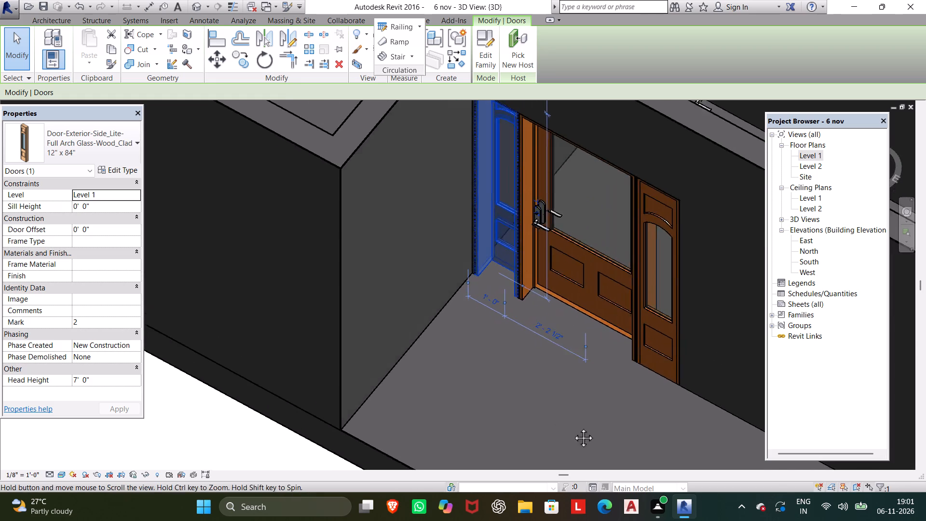
# Flip the orientation of the 12" x 84" side lite on the east side of the entry door.
pyautogui.moveTo(572, 427); pyautogui.dragTo(744, 388, button='middle')
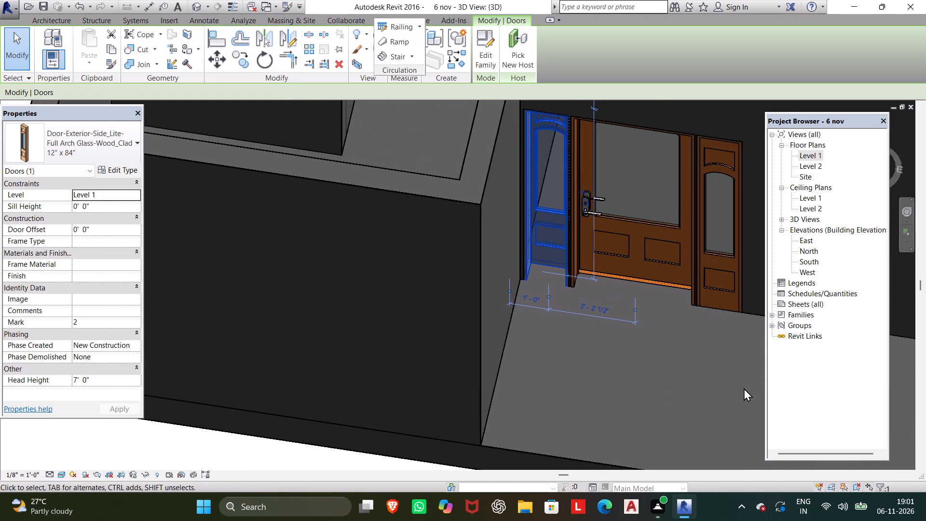
pyautogui.press('Escape')
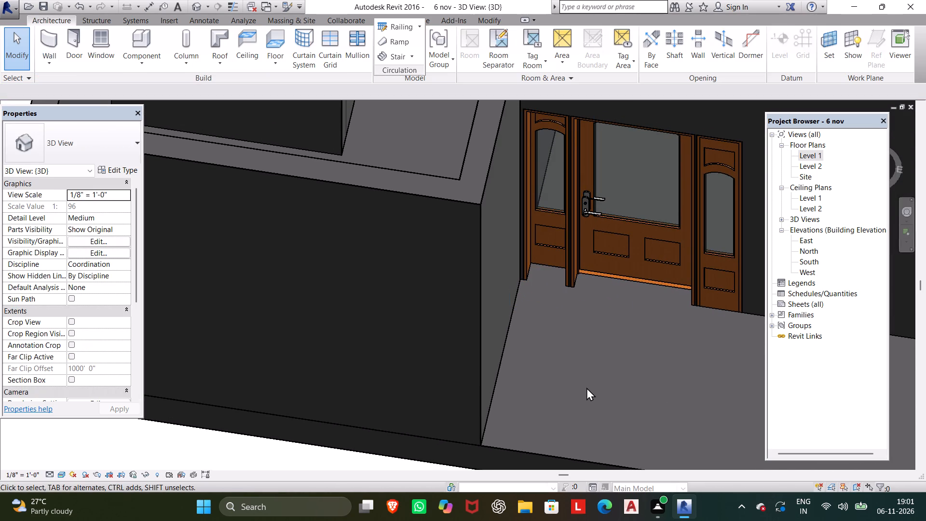
pyautogui.keyDown('shift'); pyautogui.moveTo(586, 387); pyautogui.dragTo(599, 282, button='middle'); pyautogui.keyUp('shift')
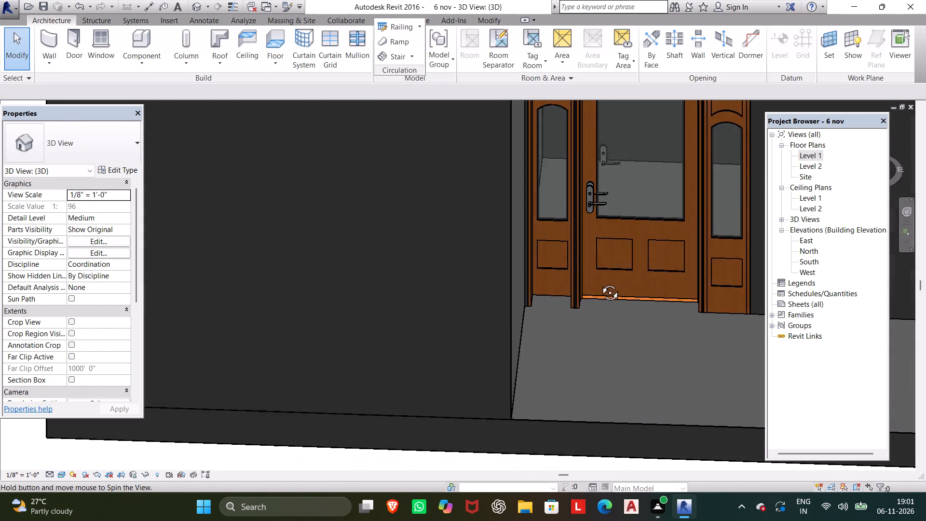
pyautogui.keyDown('shift'); pyautogui.moveTo(599, 282); pyautogui.dragTo(582, 274, button='middle'); pyautogui.keyUp('shift')
pyautogui.click(707, 296)
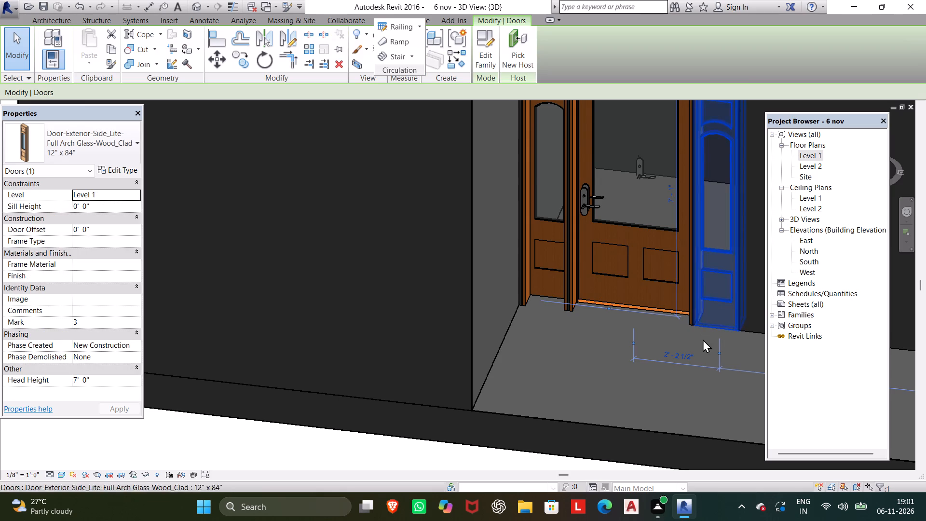
pyautogui.press('space')
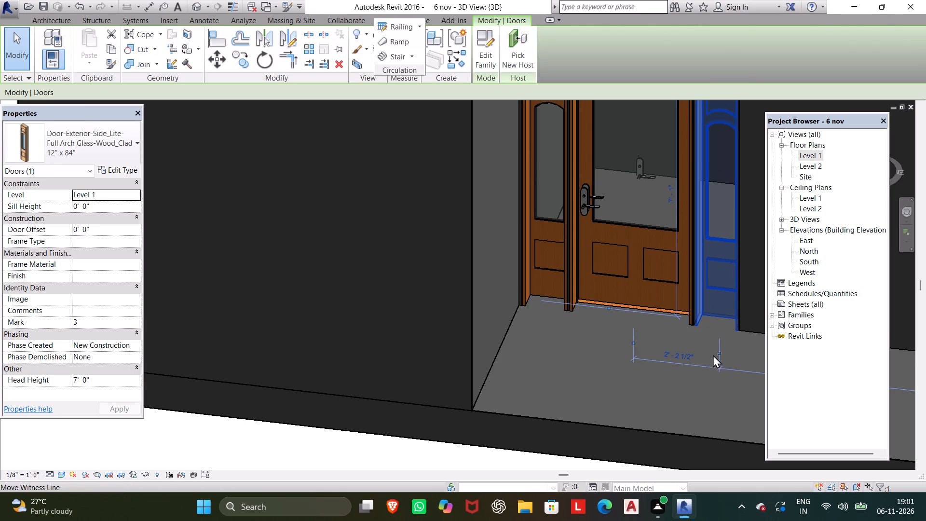
pyautogui.press('Escape')
pyautogui.press('space')
pyautogui.press('space')
pyautogui.press('space')
pyautogui.press('space')
pyautogui.press('space')
pyautogui.press('space')
pyautogui.press('space')
# Check the entry door from outside in the 3D view and open the Level 1 floor plan.
pyautogui.moveTo(637, 356); pyautogui.dragTo(681, 394, button='middle')
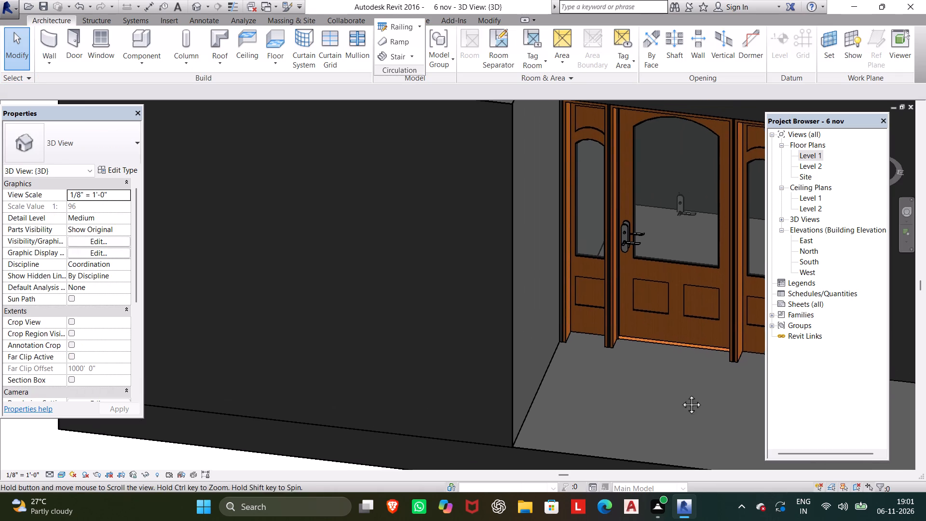
pyautogui.moveTo(681, 394); pyautogui.dragTo(590, 356, button='middle')
pyautogui.scroll(-4, 589, 356)
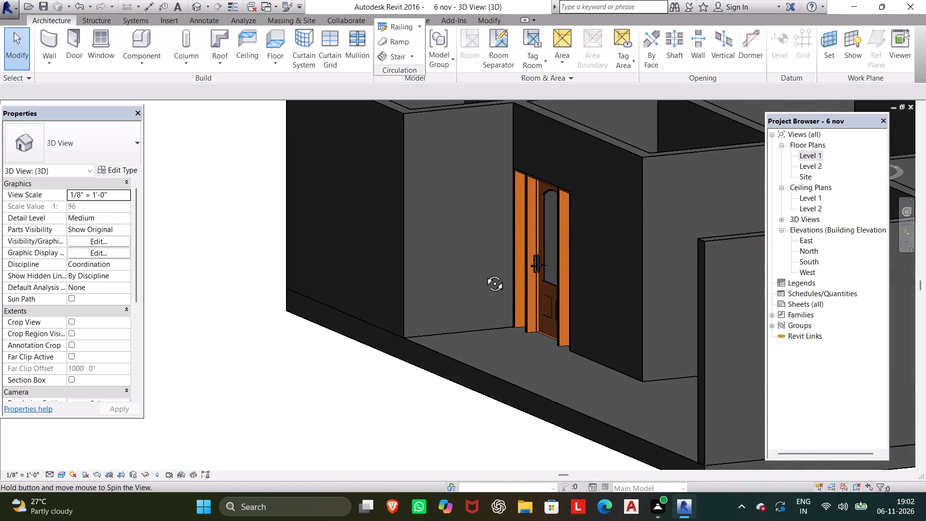
pyautogui.keyDown('shift'); pyautogui.scroll(-1, 504, 334); pyautogui.keyUp('shift')
pyautogui.moveTo(514, 347); pyautogui.dragTo(455, 456, button='middle')
pyautogui.scroll(-4, 478, 430)
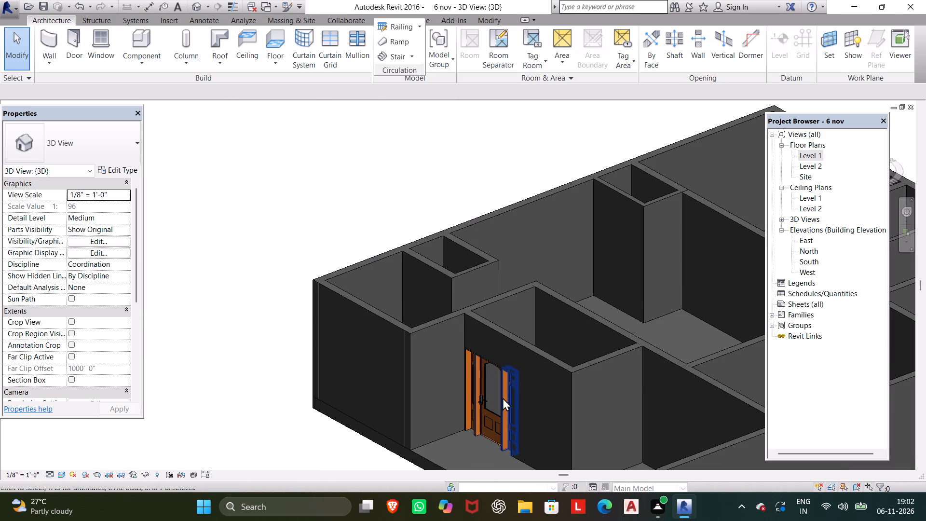
pyautogui.click(41, 36)
pyautogui.click(65, 16)
pyautogui.click(81, 32)
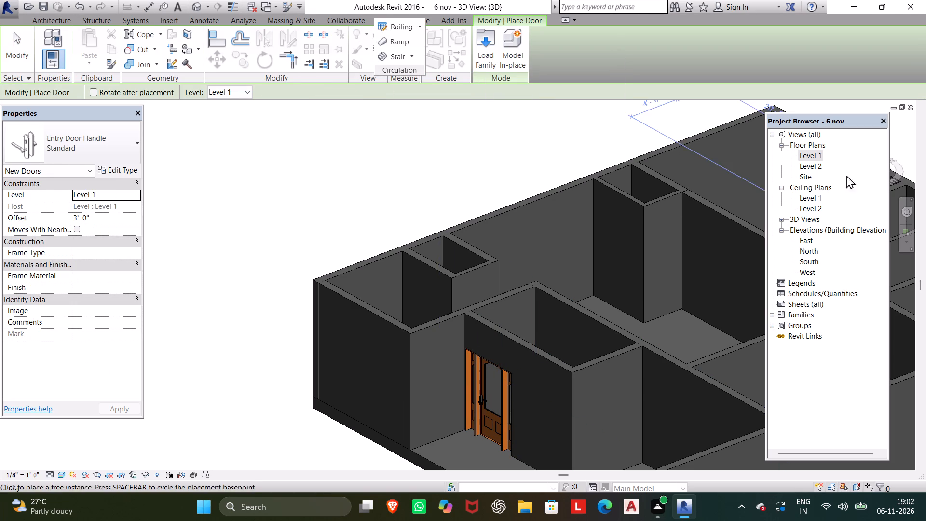
pyautogui.doubleClick(818, 158)
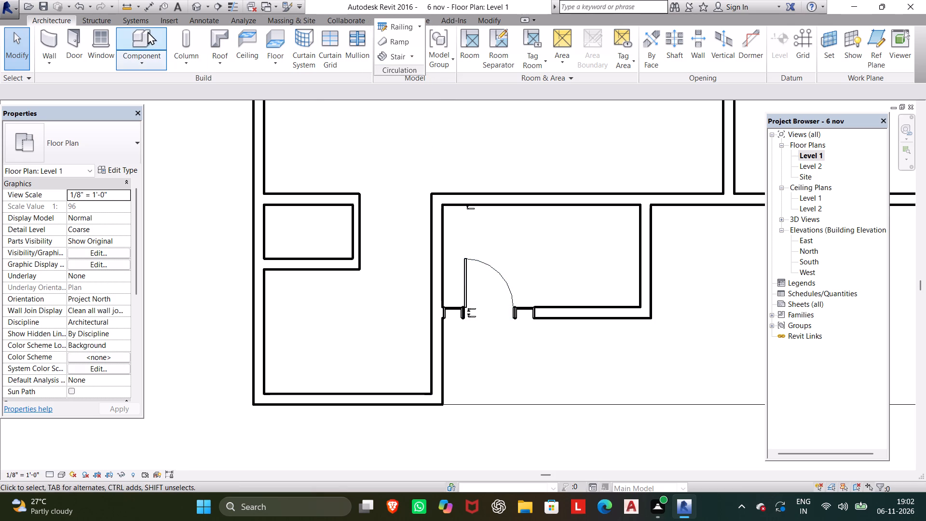
# Start loading a door family and open the Residential folder within Doors in the US Imperial library.
pyautogui.click(82, 41)
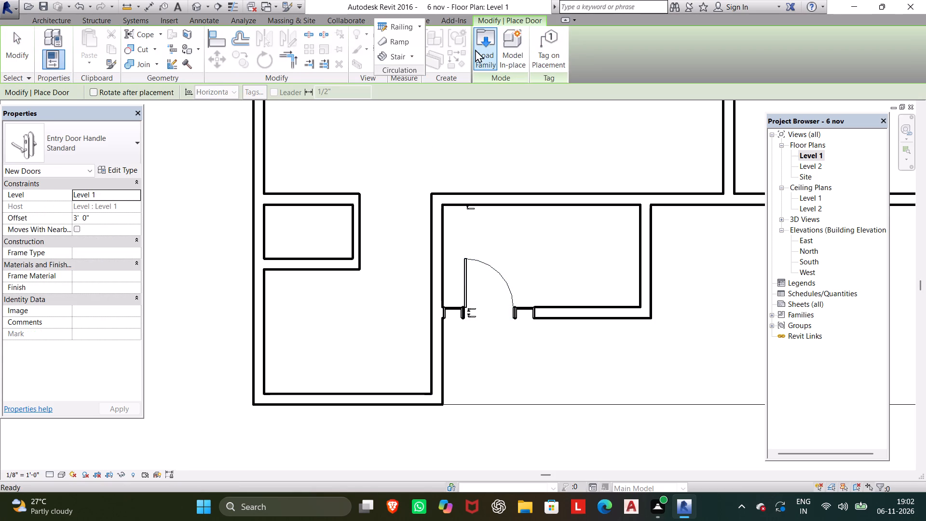
pyautogui.click(475, 49)
pyautogui.click(517, 251)
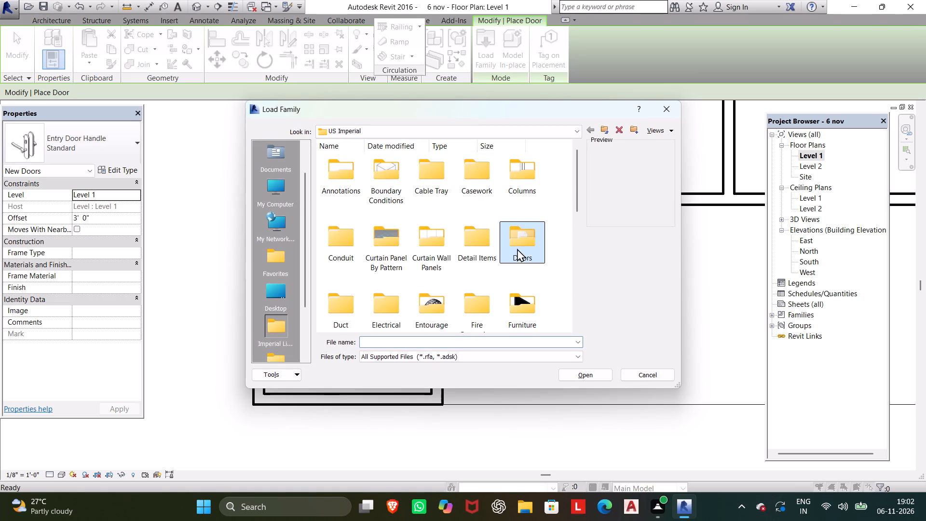
pyautogui.click(568, 375)
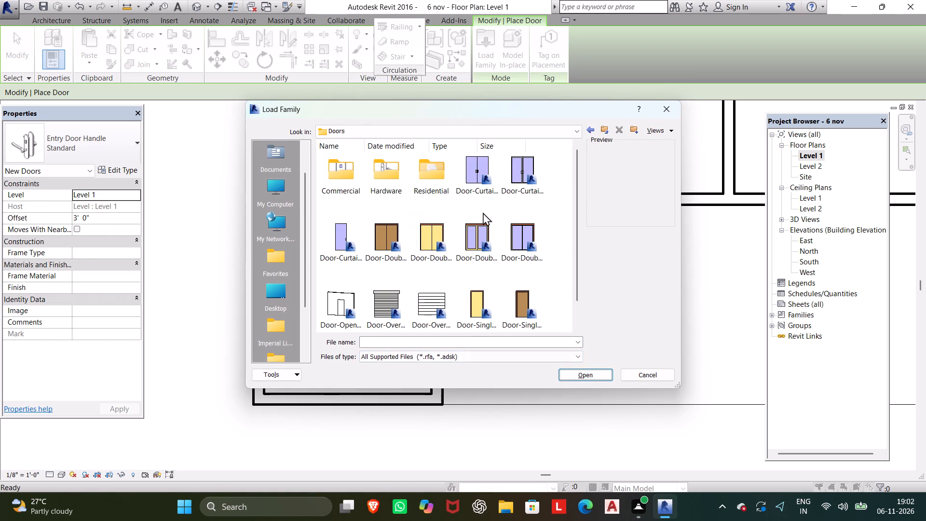
pyautogui.click(633, 118)
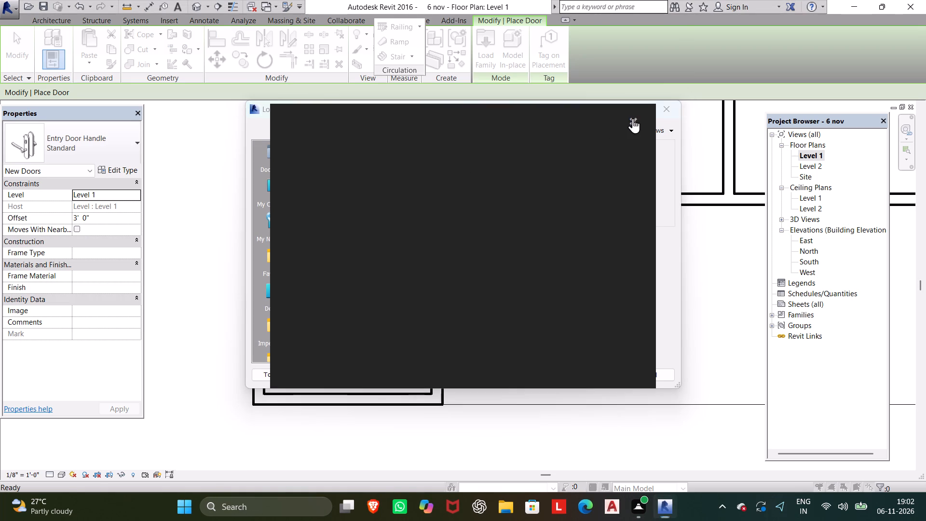
pyautogui.click(427, 169)
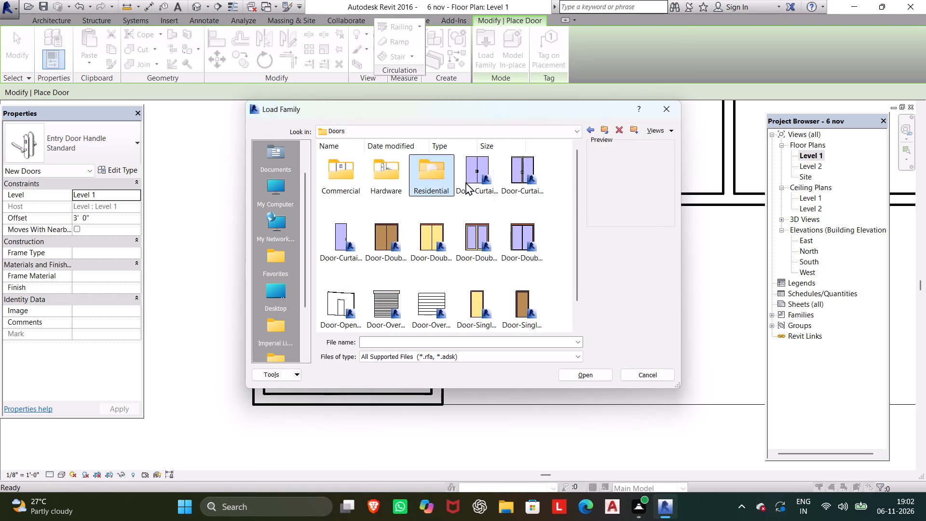
pyautogui.click(587, 369)
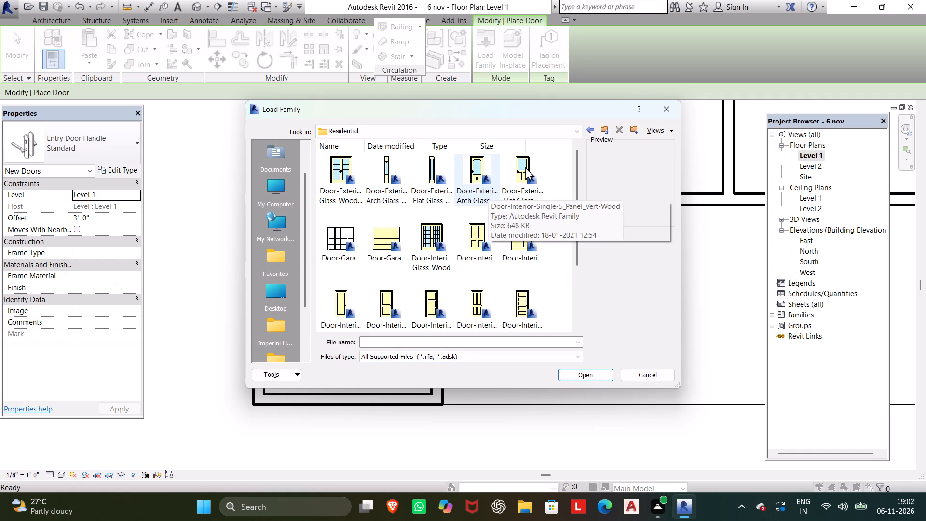
# Load the Door-Interior-Single-2_Panel-Wood family with the 36" x 84" type.
pyautogui.scroll(-3, 521, 199)
pyautogui.scroll(2, 521, 201)
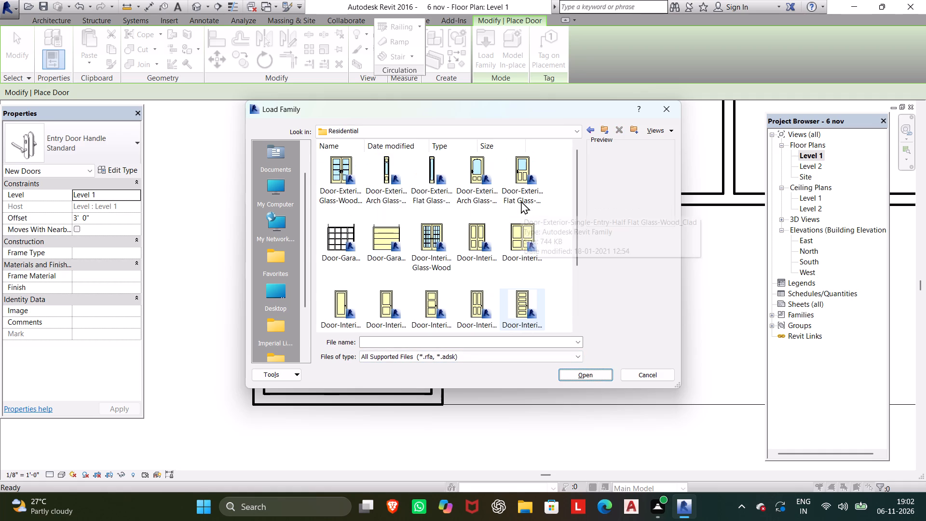
pyautogui.scroll(1, 521, 201)
pyautogui.scroll(-1, 521, 198)
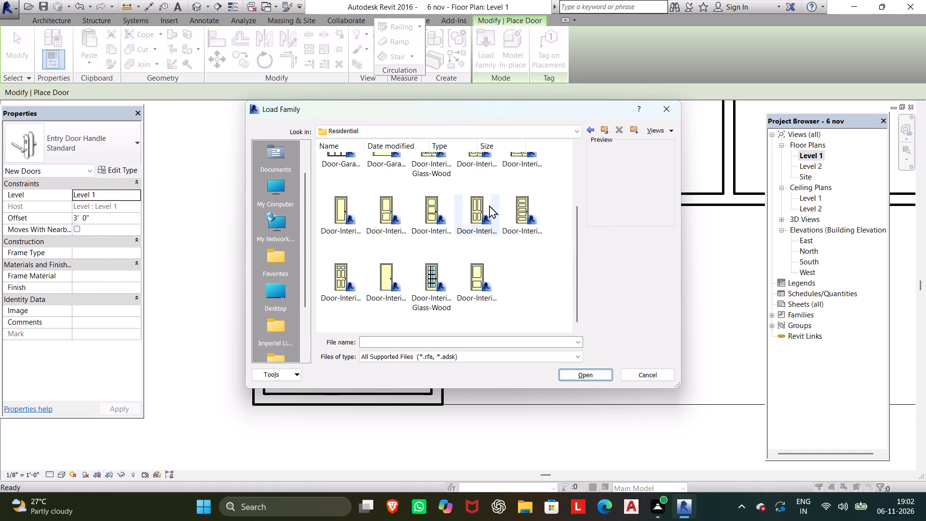
pyautogui.scroll(1, 514, 208)
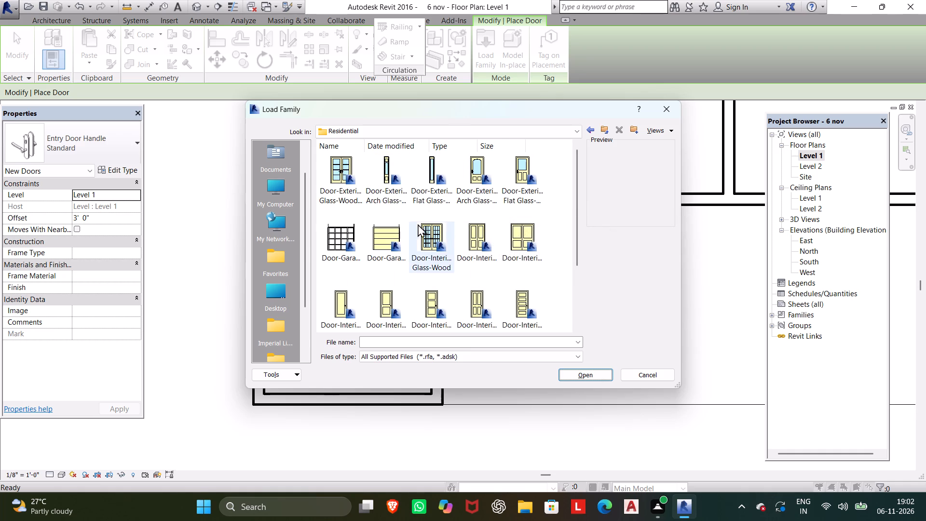
pyautogui.scroll(-1, 495, 241)
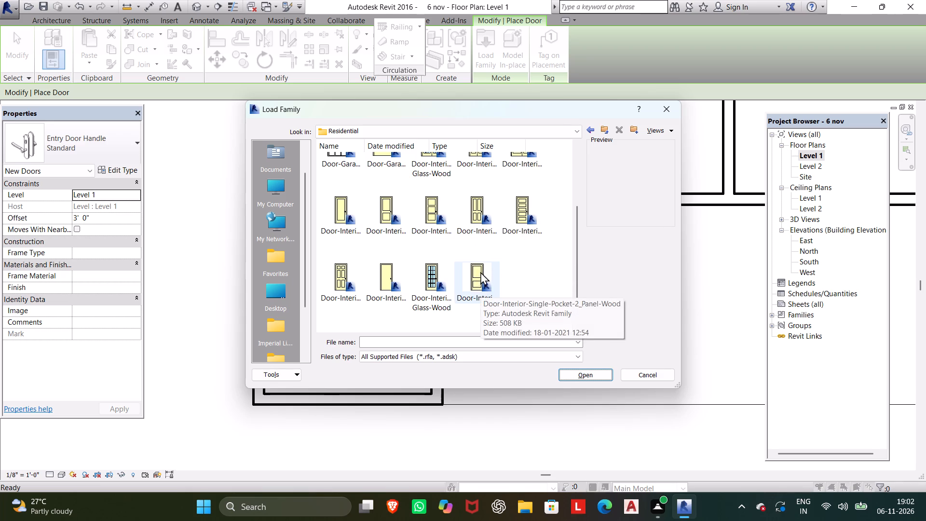
pyautogui.click(385, 209)
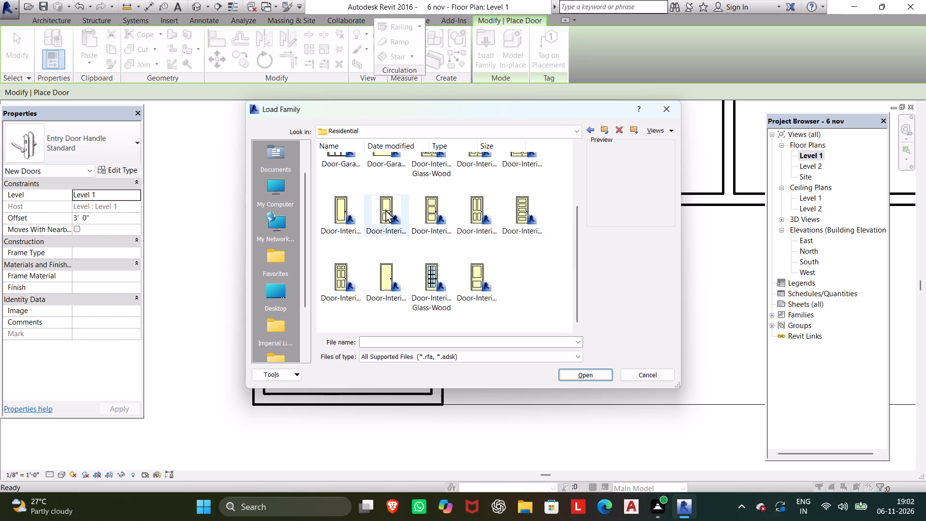
pyautogui.click(581, 379)
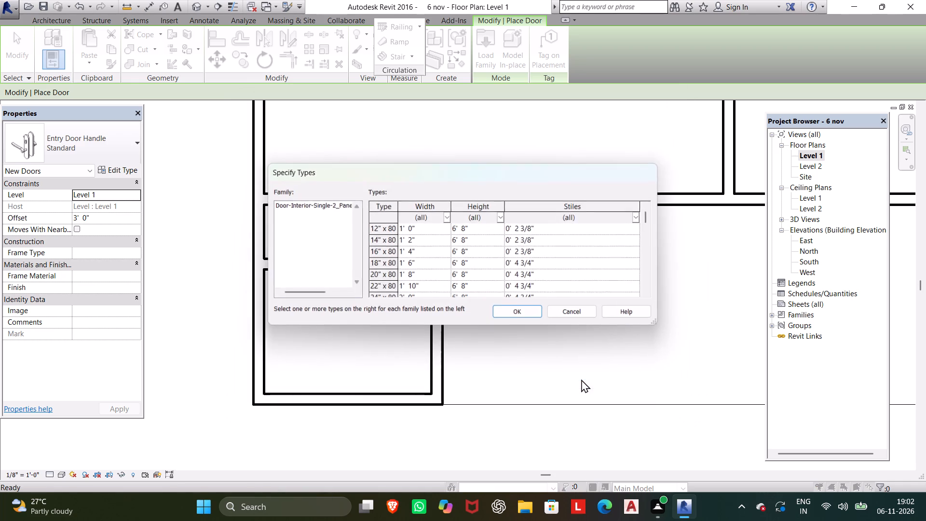
pyautogui.scroll(-3, 453, 263)
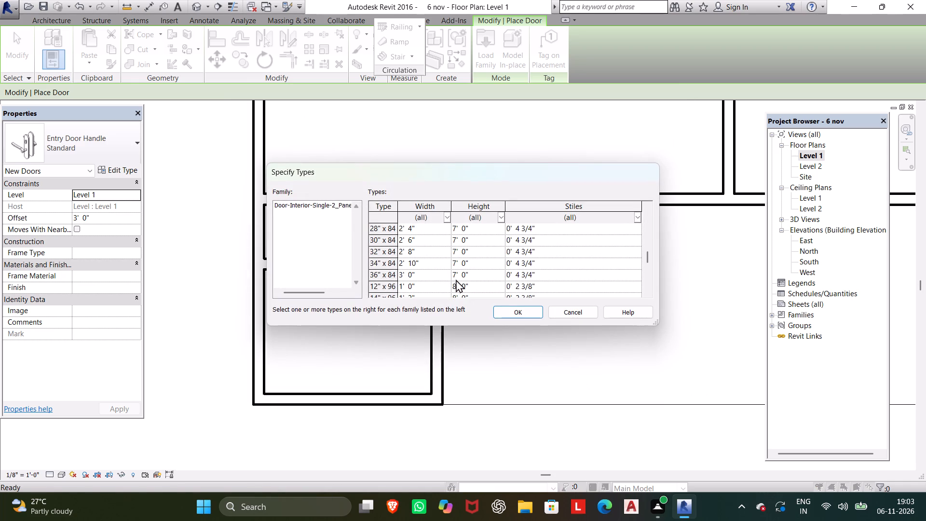
pyautogui.click(456, 274)
pyautogui.click(512, 310)
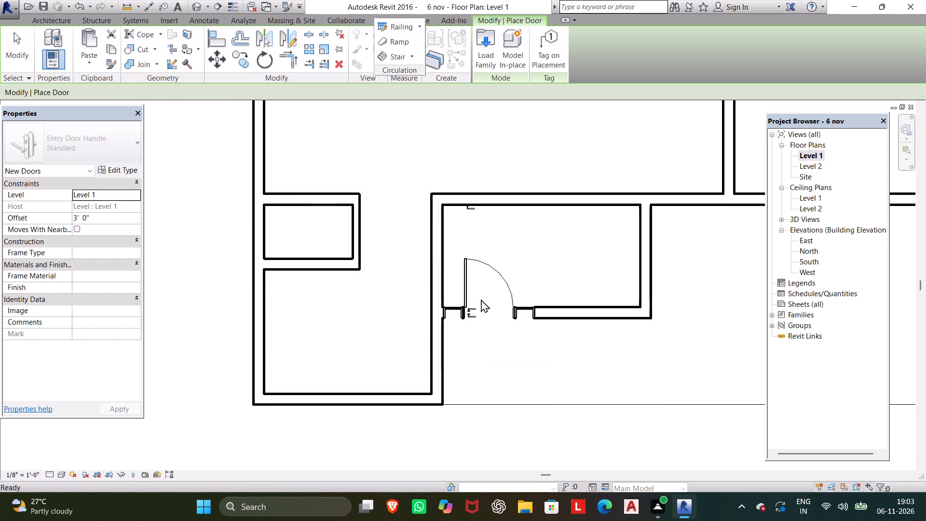
# Place a 36" x 84" interior door in the northwest room's south wall, 14' 0" from the west wall and 2' 0" from the east partition.
pyautogui.scroll(-2, 424, 213)
pyautogui.moveTo(424, 217); pyautogui.dragTo(405, 318, button='middle')
pyautogui.scroll(-3, 419, 283)
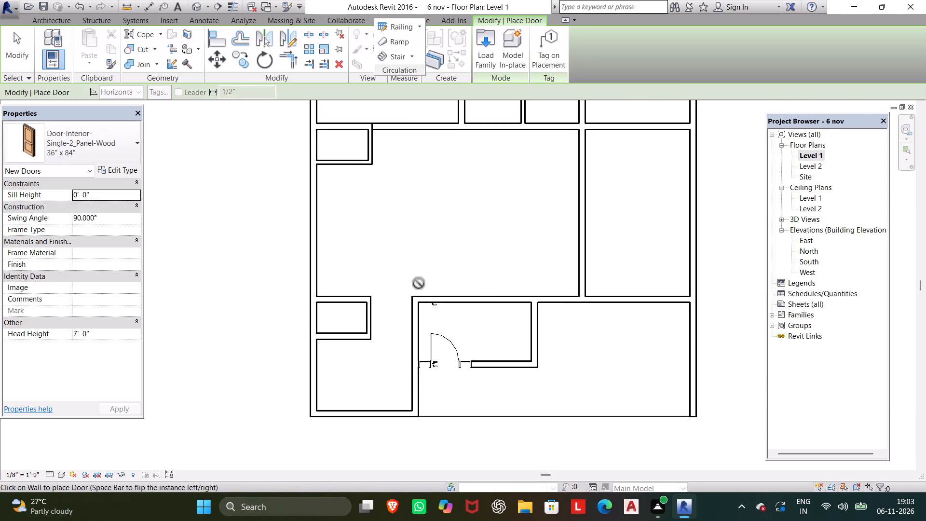
pyautogui.scroll(-1, 419, 269)
pyautogui.moveTo(419, 269); pyautogui.dragTo(422, 294, button='middle')
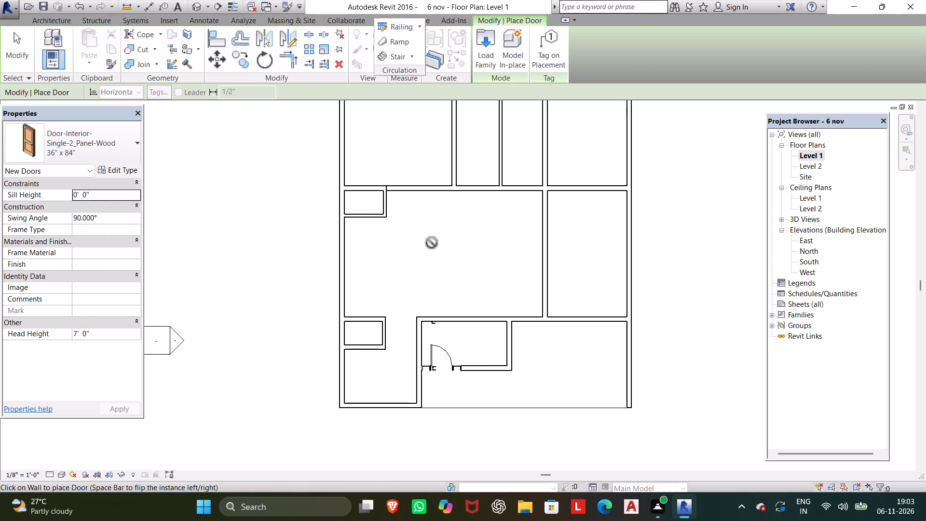
pyautogui.click(438, 181)
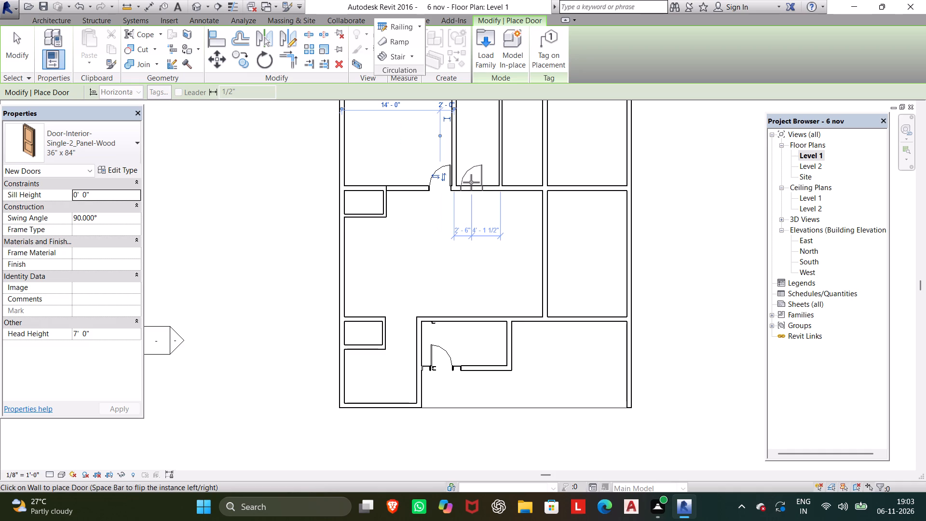
# Place two 36" x 84" doors in the east rooms' north-south partition, one 11' 6" from the north wall, the other 5' 0" further south.
pyautogui.scroll(-1, 471, 182)
pyautogui.moveTo(469, 182); pyautogui.dragTo(413, 206, button='middle')
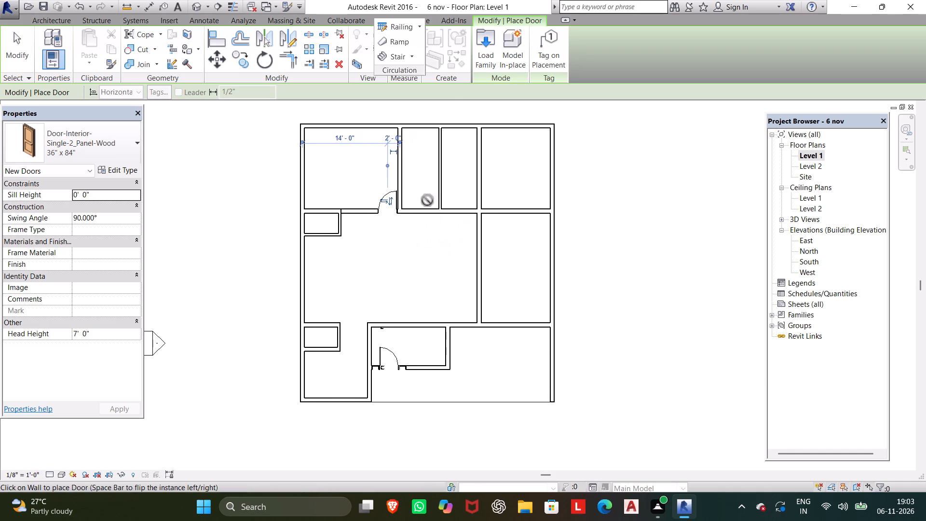
pyautogui.click(483, 196)
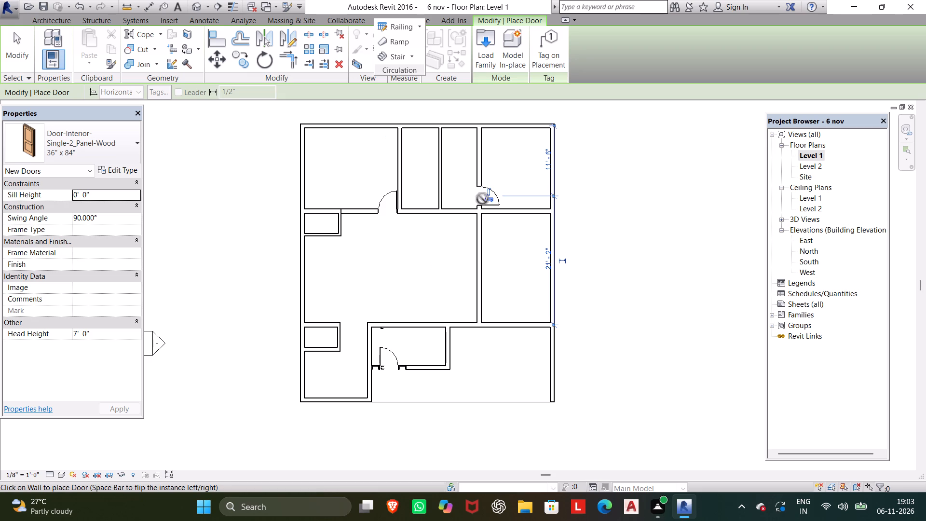
pyautogui.click(478, 226)
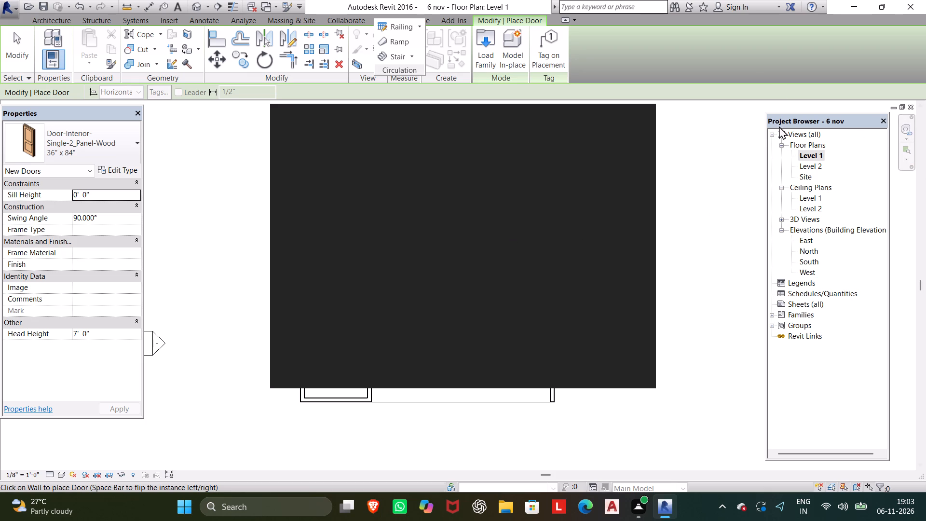
pyautogui.click(638, 120)
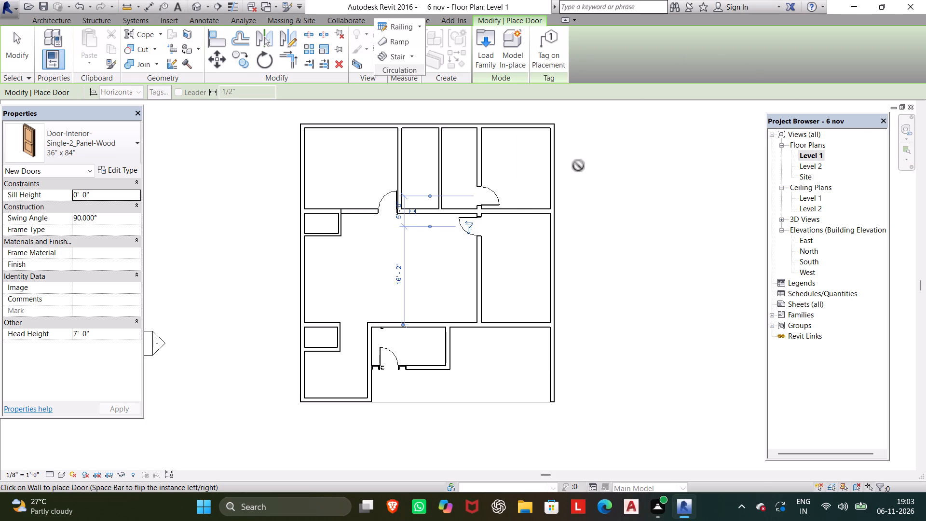
# Place a 36" x 84" interior door in the southwest room's west wall, swinging outward and centred 2' 0" south of the small closet's wall.
pyautogui.scroll(-2, 430, 248)
pyautogui.moveTo(440, 248); pyautogui.dragTo(516, 229, button='middle')
pyautogui.scroll(-1, 515, 228)
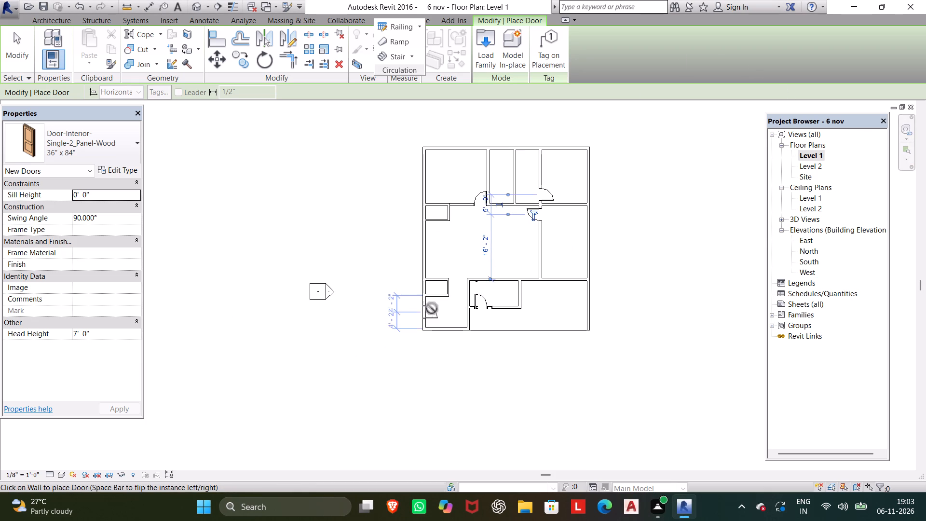
pyautogui.scroll(6, 433, 308)
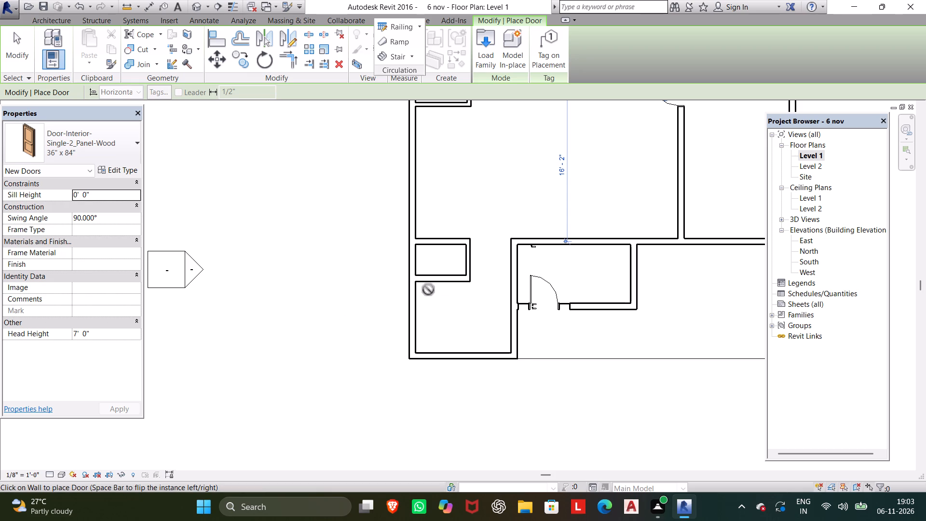
pyautogui.click(405, 298)
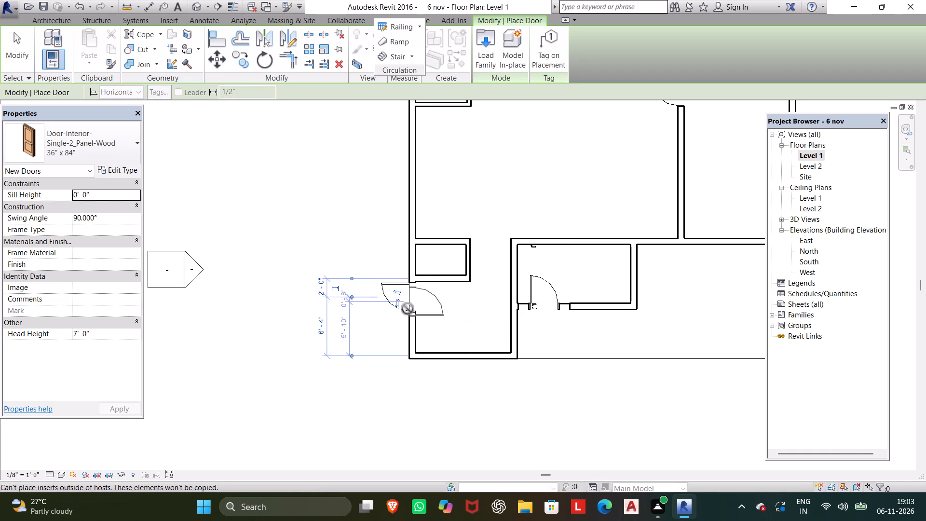
pyautogui.press('Escape')
pyautogui.press('Escape')
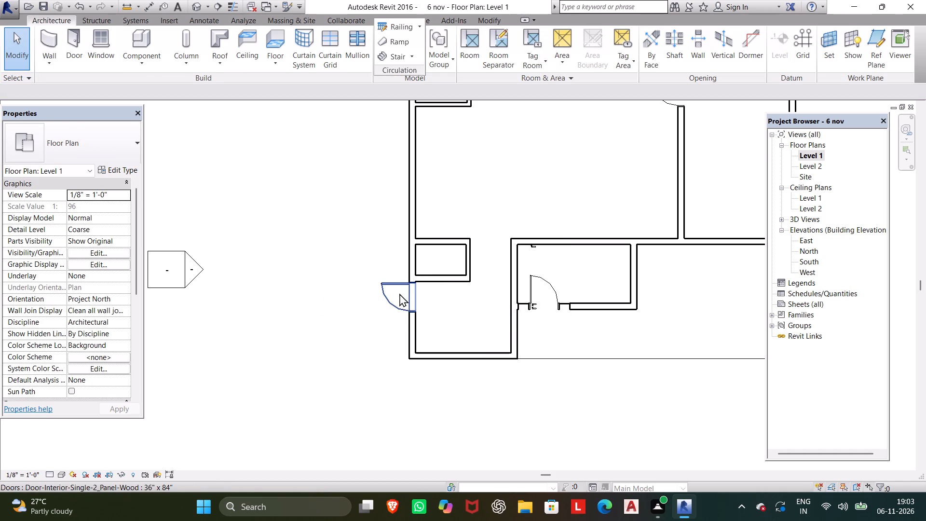
# Flip the southwest room's west-wall door to swing inward and the southern door of the east partition to swing into the east room.
pyautogui.click(399, 293)
pyautogui.click(400, 294)
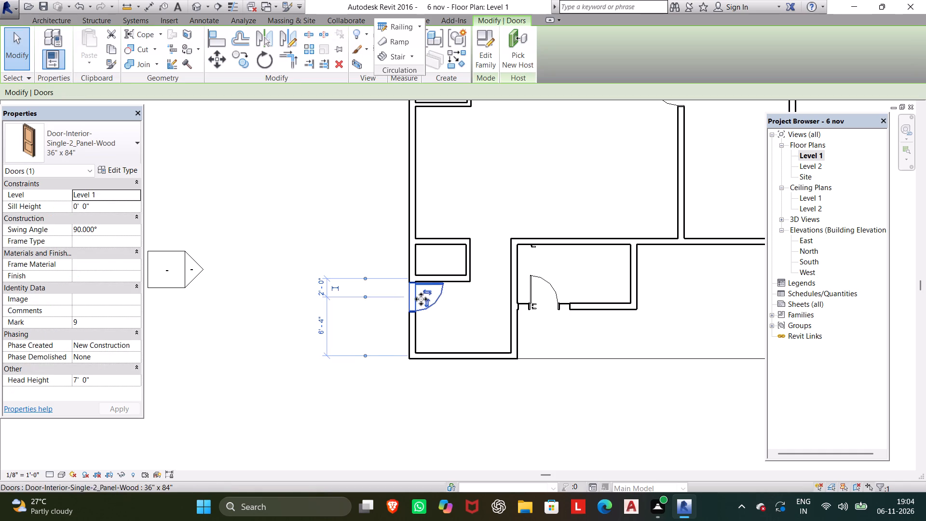
pyautogui.scroll(-2, 538, 289)
pyautogui.moveTo(538, 298); pyautogui.dragTo(428, 362, button='middle')
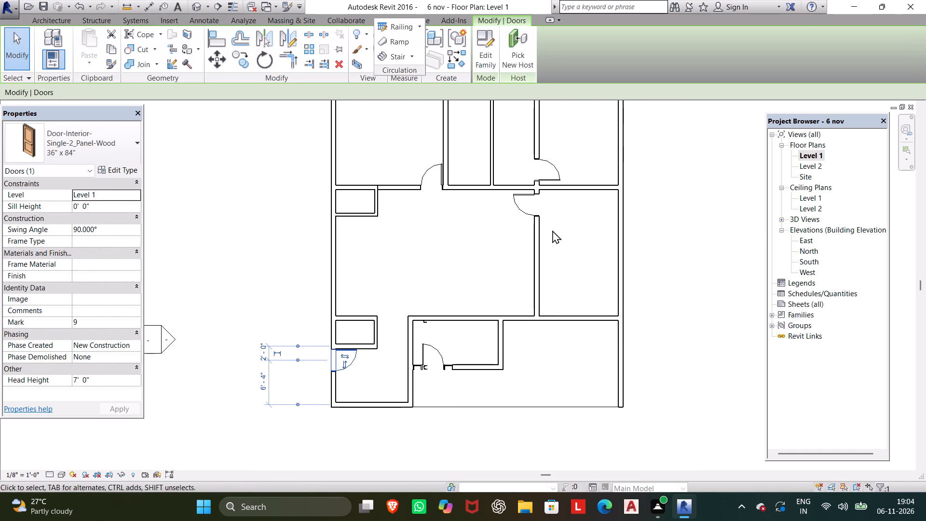
pyautogui.click(520, 203)
pyautogui.click(529, 202)
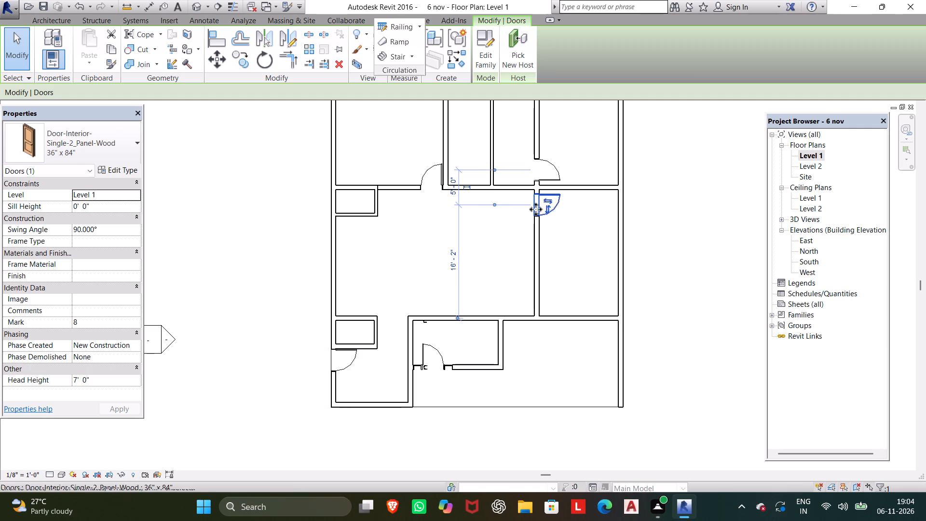
pyautogui.press('Escape')
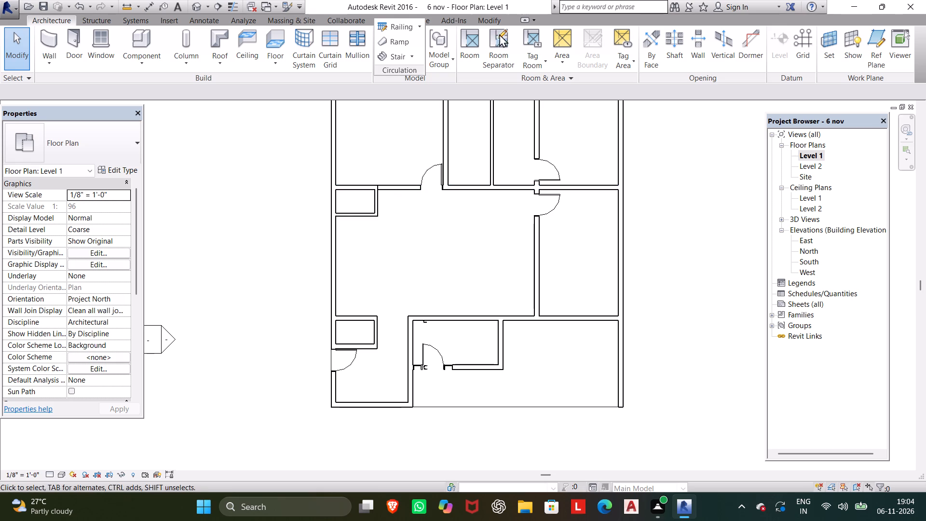
# Load the Door-Interior-Single-Flush_Panel-Wood family from the Residential doors library with the 30" x 84" type.
pyautogui.click(80, 29)
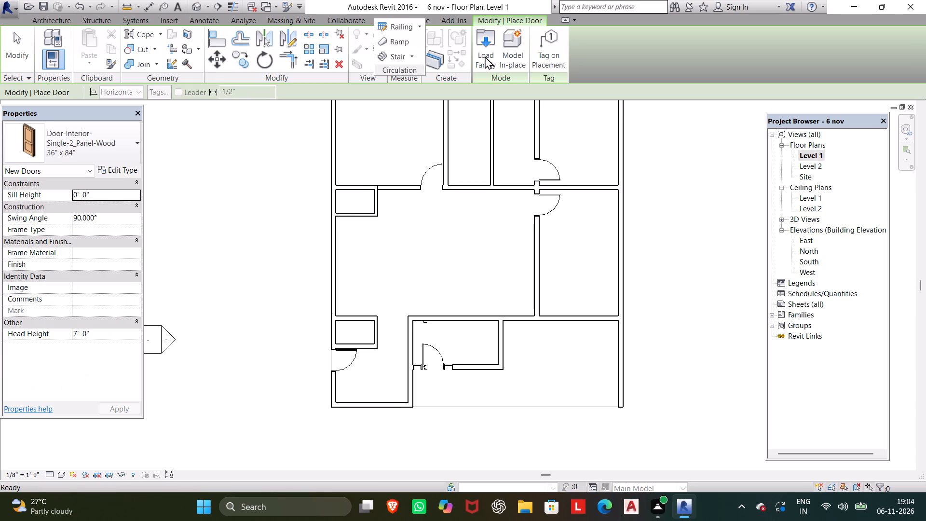
pyautogui.click(485, 56)
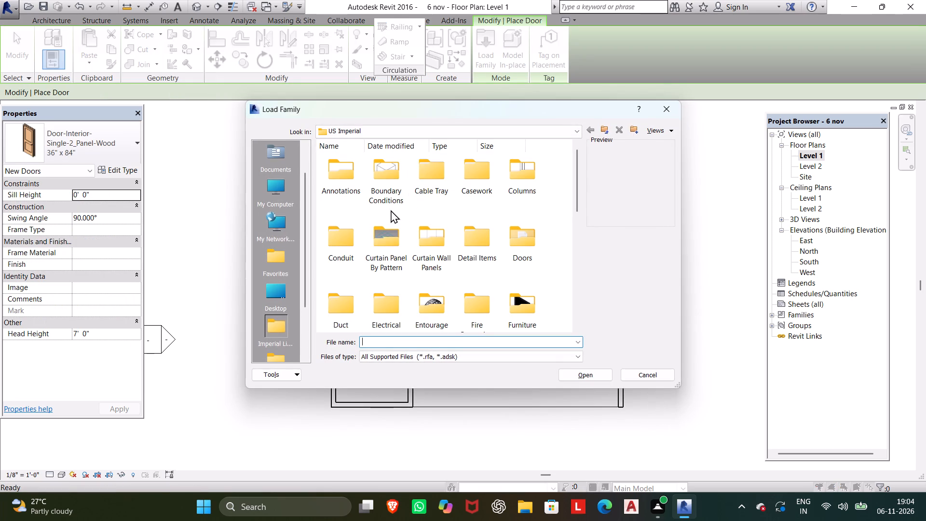
pyautogui.click(509, 235)
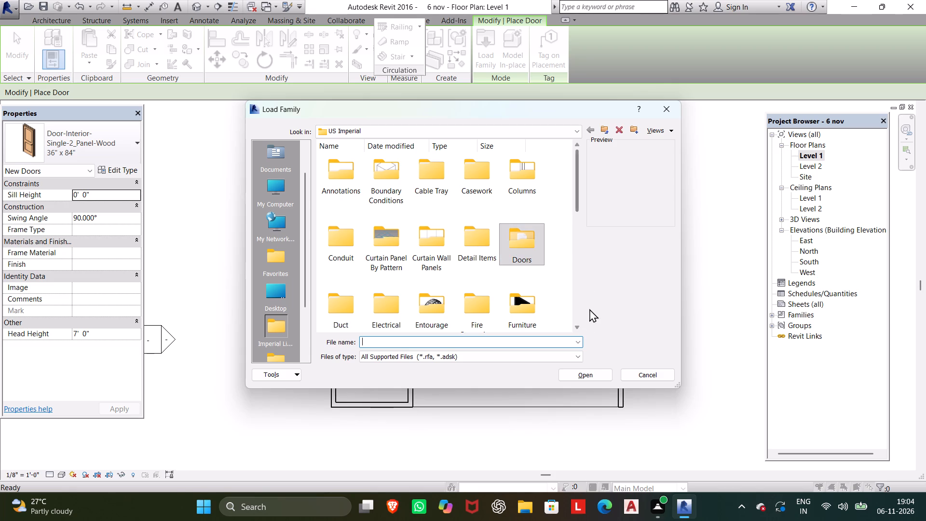
pyautogui.click(586, 379)
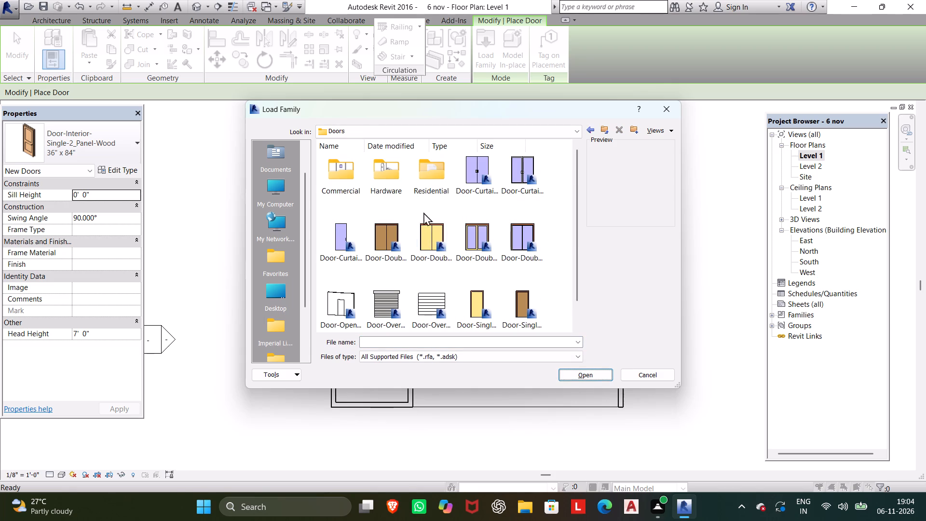
pyautogui.click(433, 176)
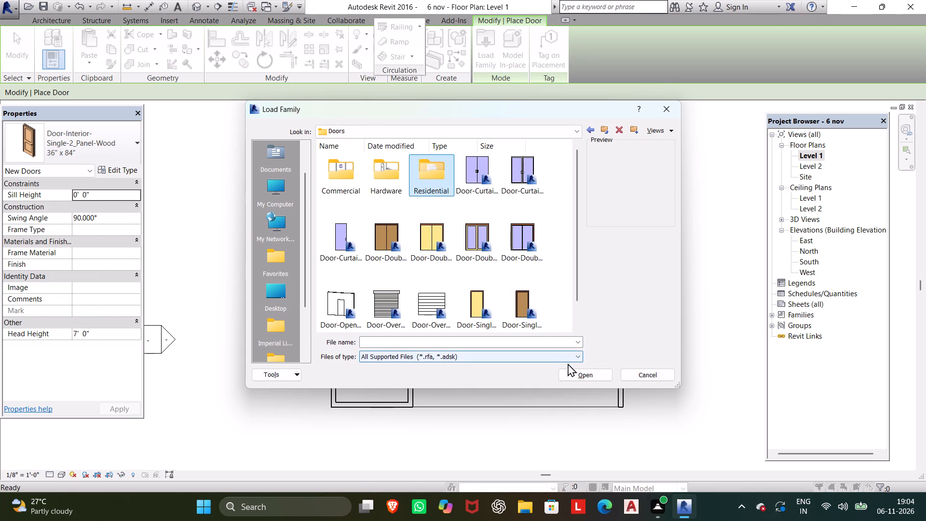
pyautogui.click(586, 379)
pyautogui.scroll(-4, 439, 255)
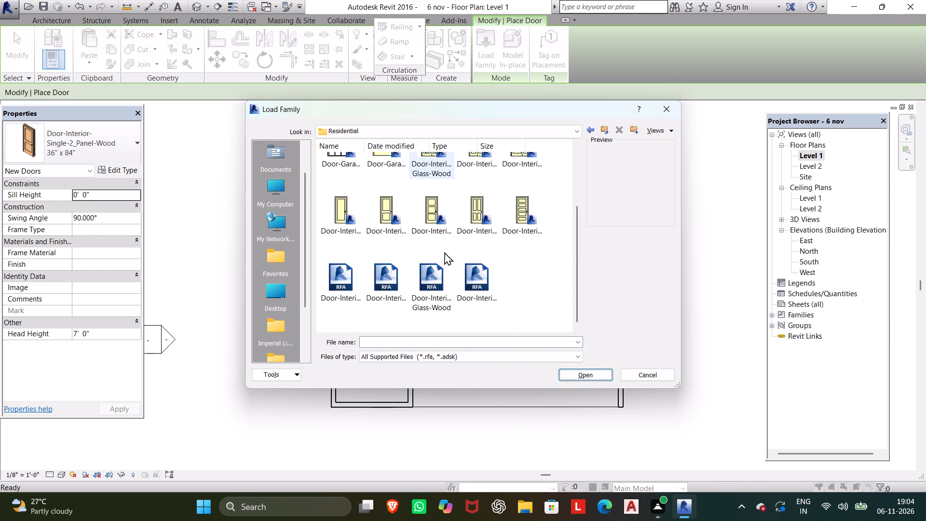
pyautogui.click(402, 281)
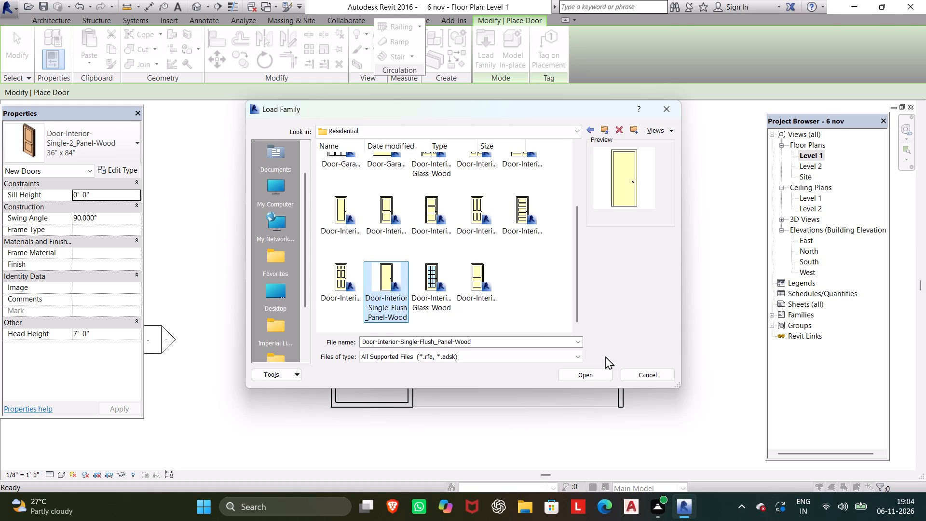
pyautogui.click(572, 371)
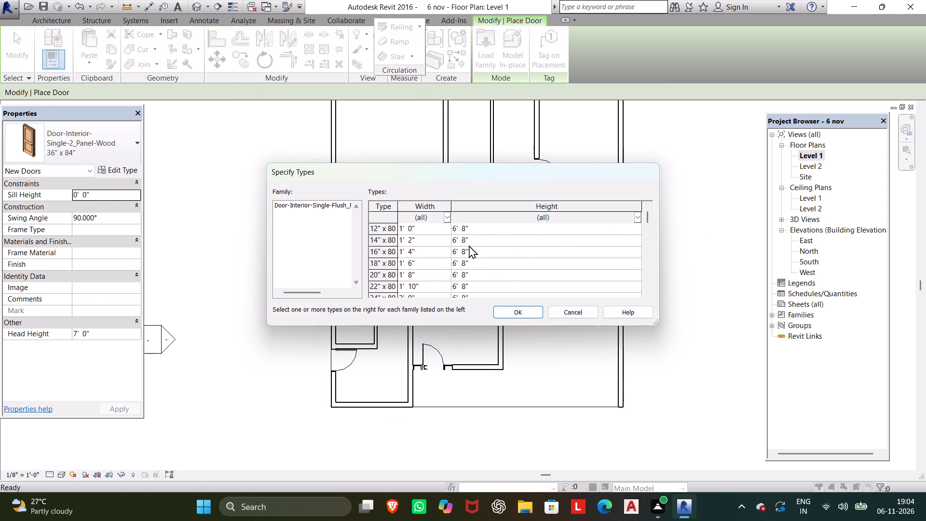
pyautogui.scroll(-4, 469, 244)
pyautogui.scroll(2, 468, 243)
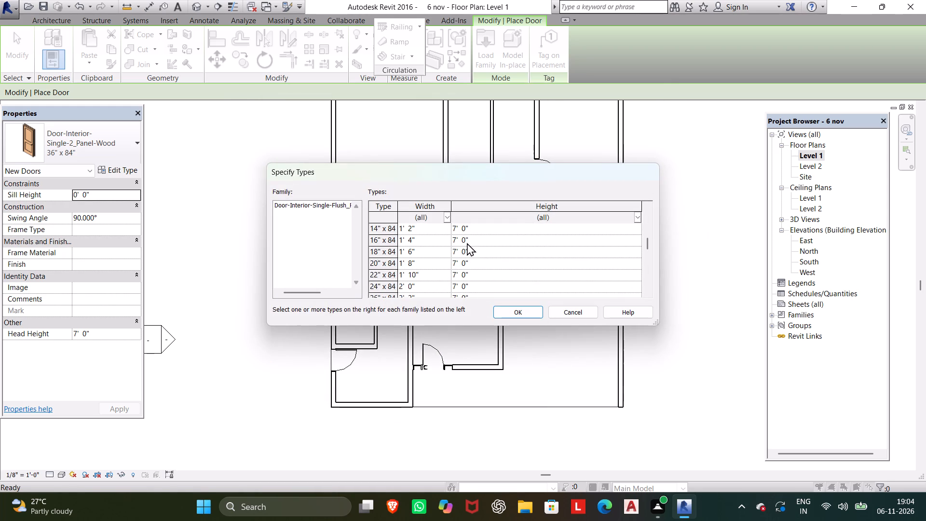
pyautogui.scroll(8, 466, 243)
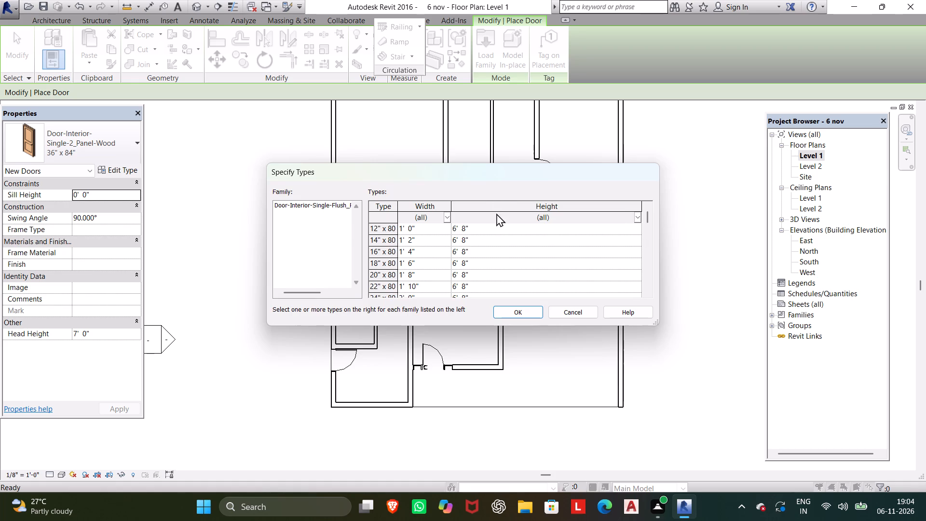
pyautogui.scroll(-2, 488, 250)
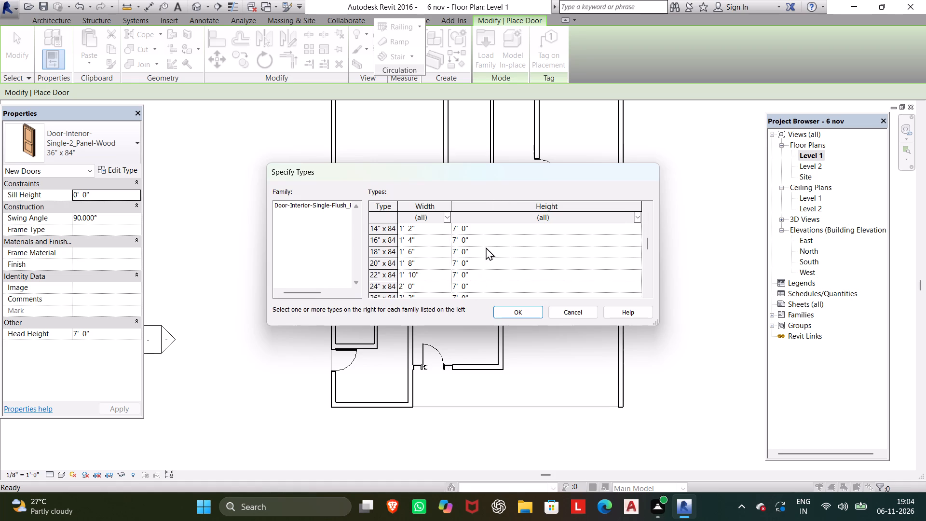
pyautogui.scroll(-1, 411, 280)
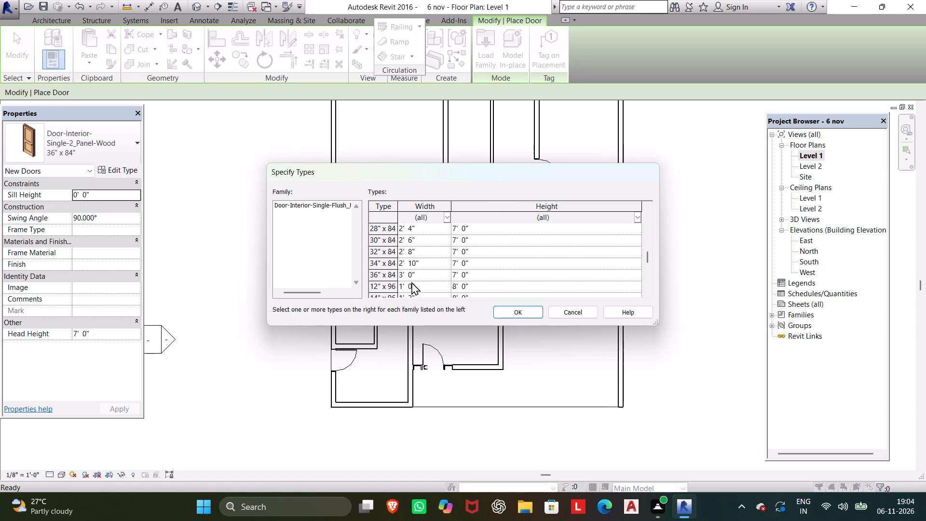
pyautogui.click(427, 239)
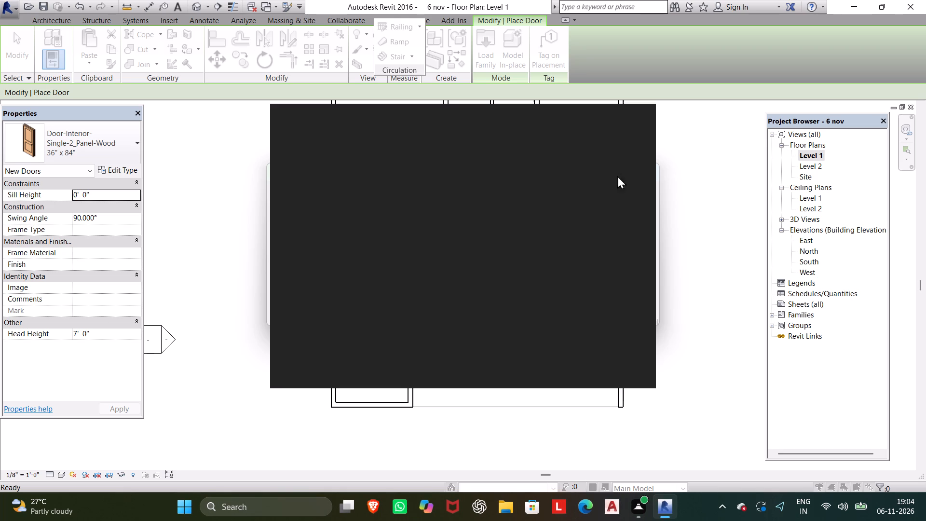
pyautogui.click(635, 119)
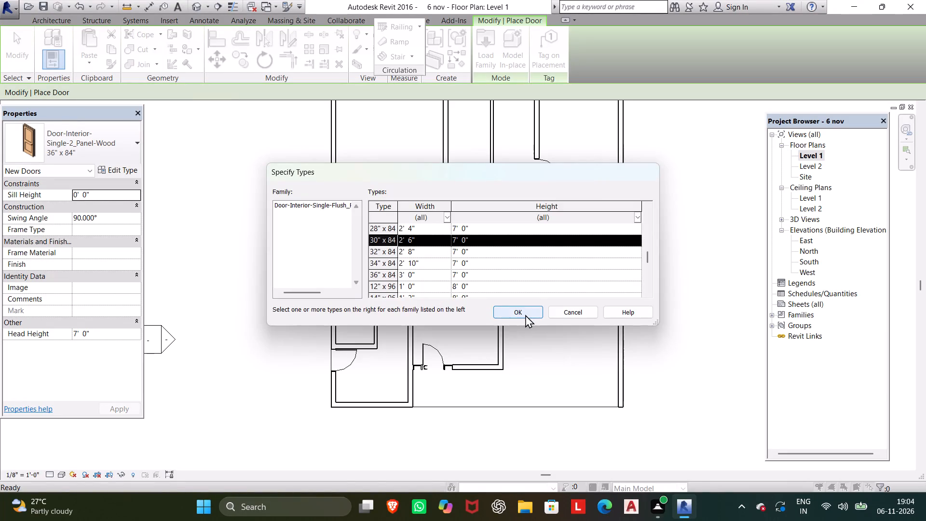
pyautogui.click(524, 315)
# Place a 30" x 84" flush door in the southwest small closet's south wall, 4' 6" from the west wall and 1' 6" from the closet's east wall.
pyautogui.scroll(3, 377, 331)
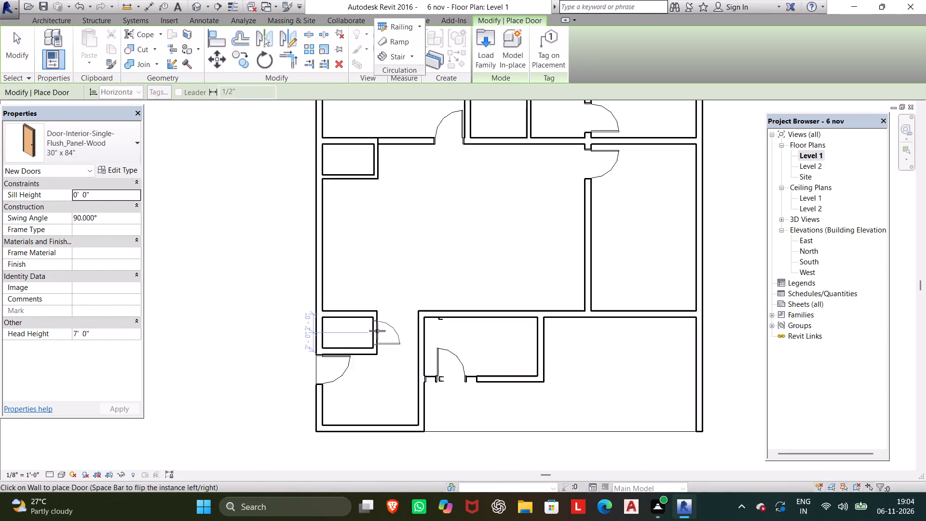
pyautogui.scroll(2, 377, 331)
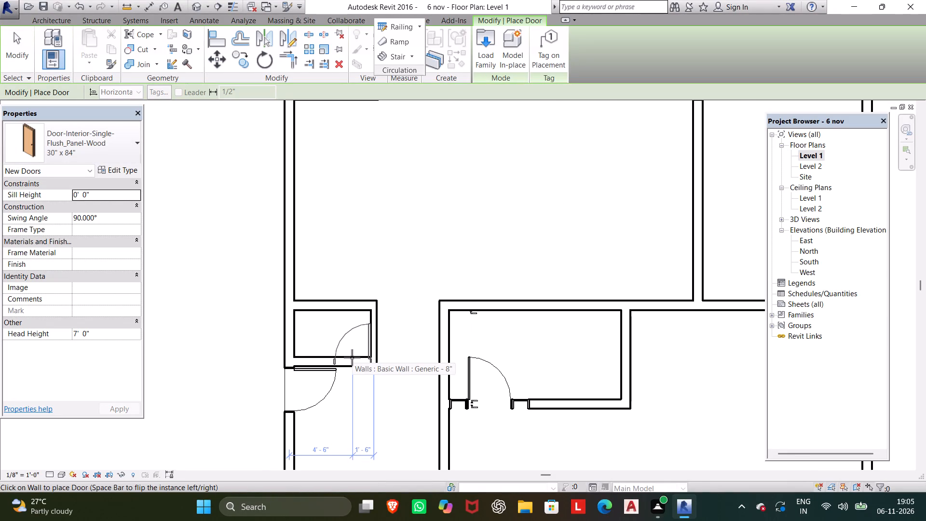
pyautogui.click(352, 357)
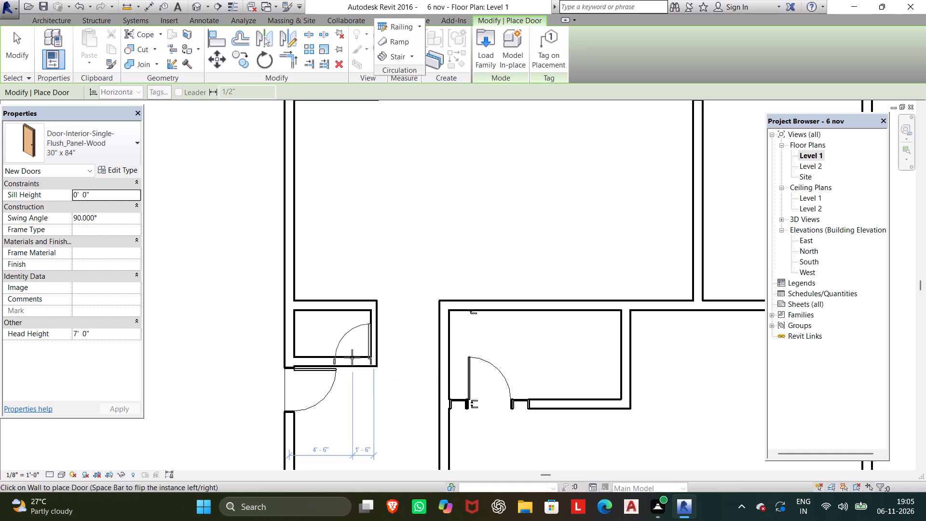
# Duplicate the 30" x 84" flush door type under the name EFERRS.
pyautogui.scroll(-4, 408, 315)
pyautogui.moveTo(401, 332); pyautogui.dragTo(363, 390, button='middle')
pyautogui.scroll(1, 363, 386)
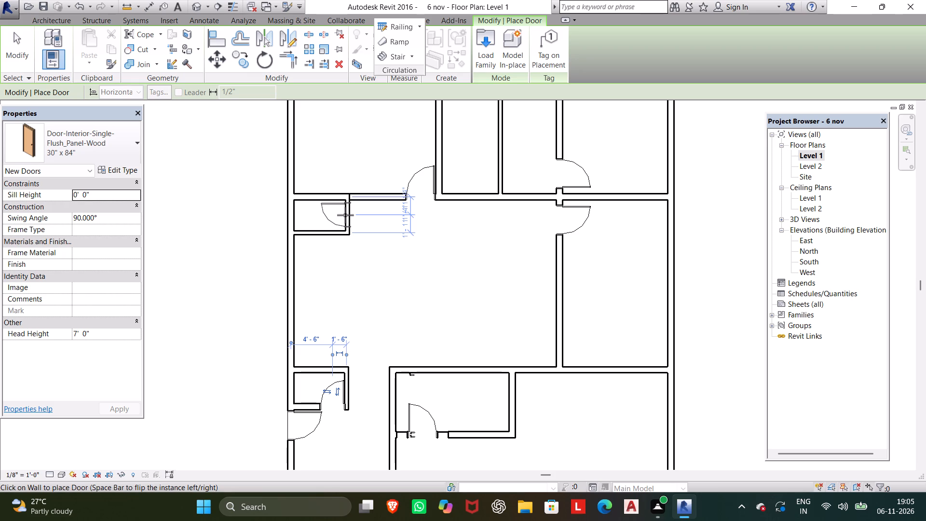
pyautogui.click(130, 167)
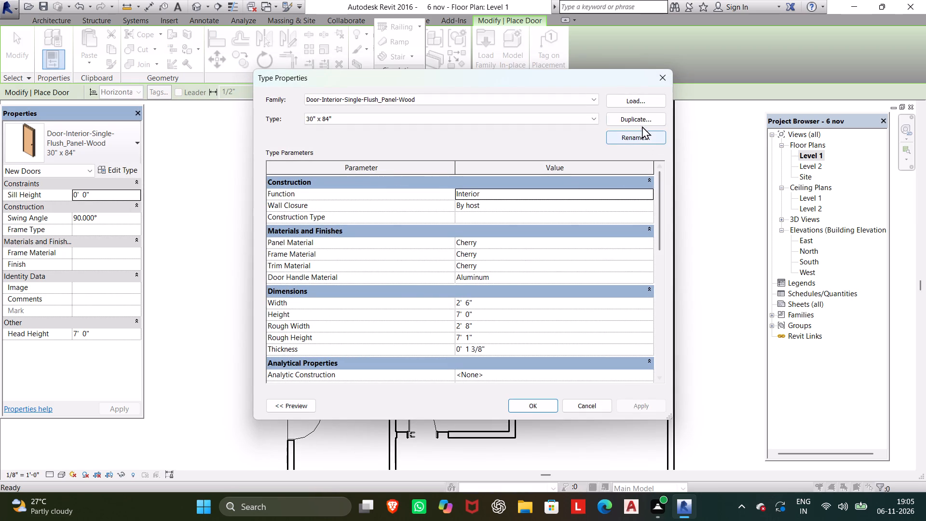
pyautogui.click(642, 123)
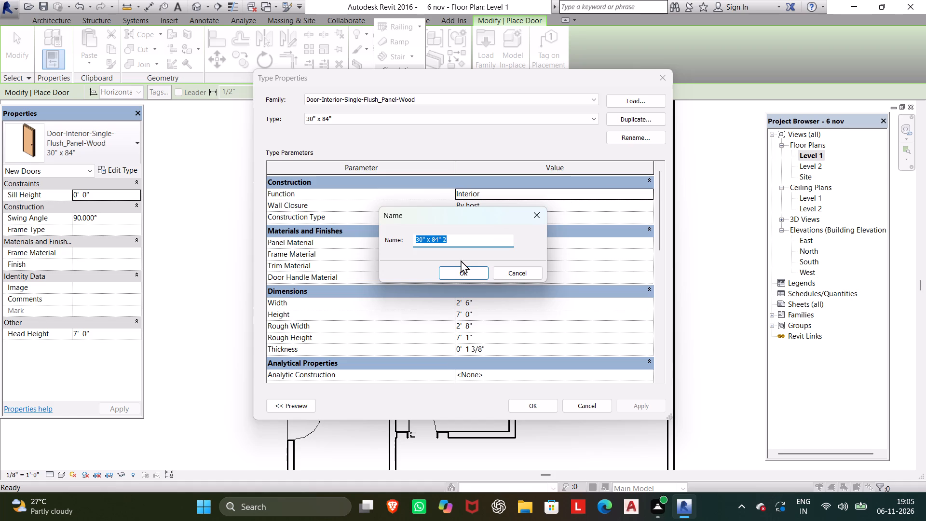
pyautogui.press('space')
pyautogui.write('EFERR')
pyautogui.press('s')
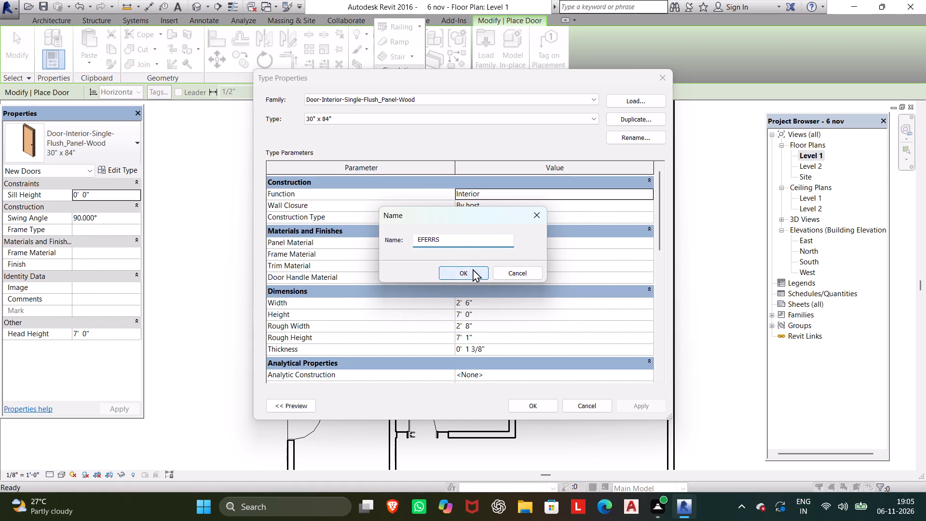
pyautogui.click(473, 269)
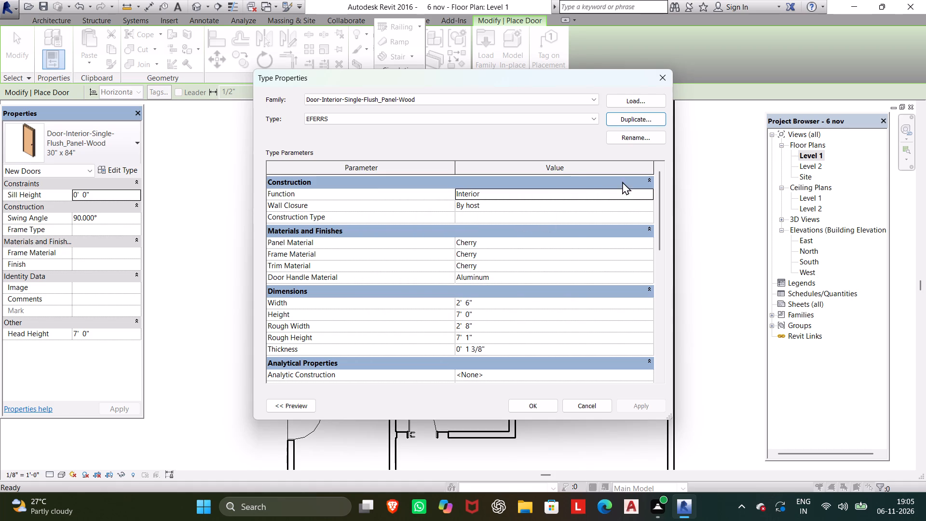
# Set the EFERRS door type's width to 2' 0" and apply the type properties.
pyautogui.click(356, 165)
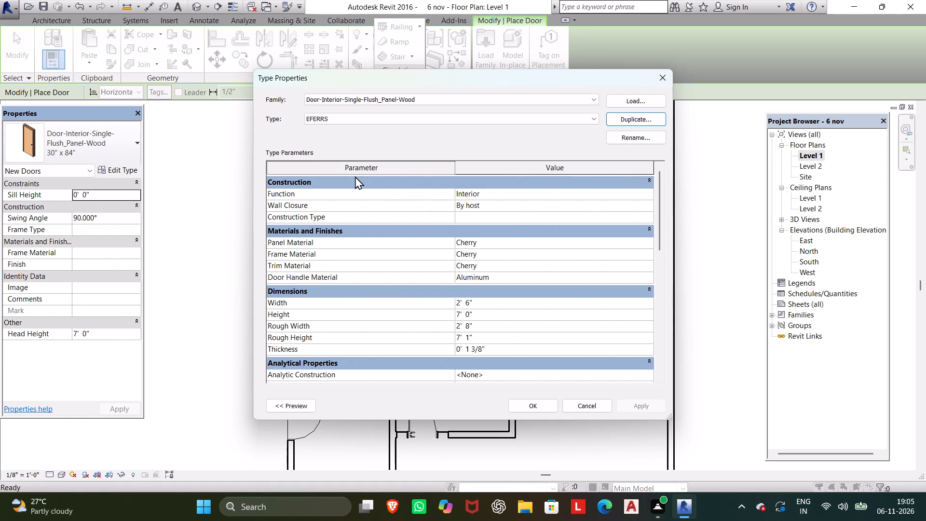
pyautogui.click(355, 176)
pyautogui.click(385, 178)
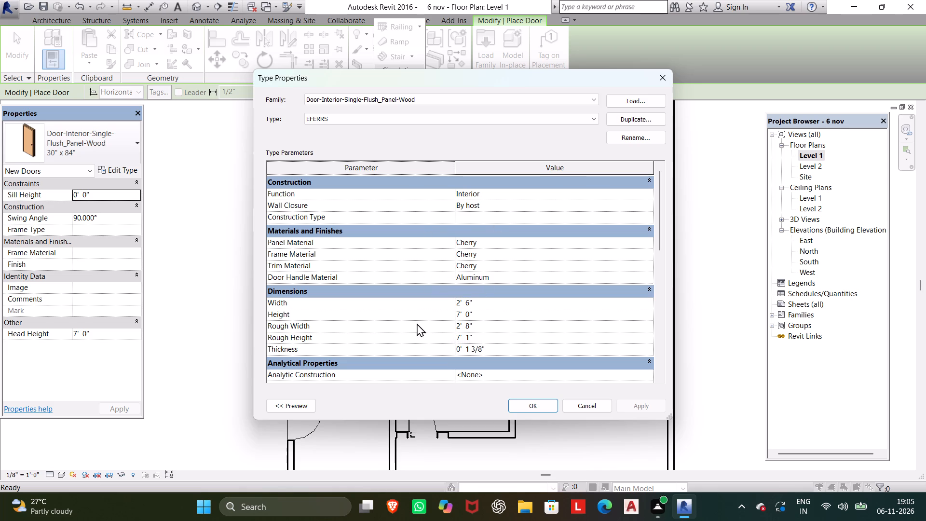
pyautogui.click(488, 298)
pyautogui.moveTo(488, 304); pyautogui.dragTo(358, 284)
pyautogui.write("2'")
pyautogui.click(481, 323)
pyautogui.moveTo(481, 323); pyautogui.dragTo(453, 326)
pyautogui.moveTo(453, 326); pyautogui.dragTo(447, 328)
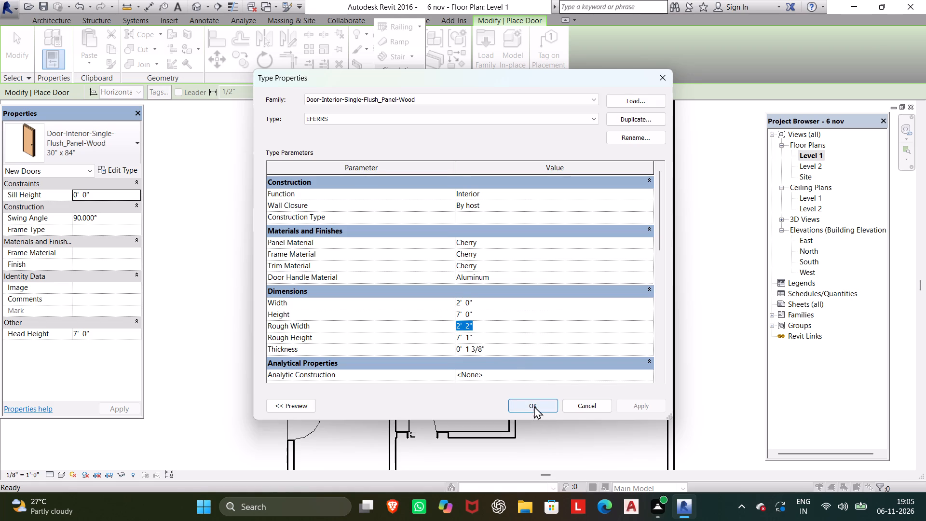
pyautogui.click(534, 406)
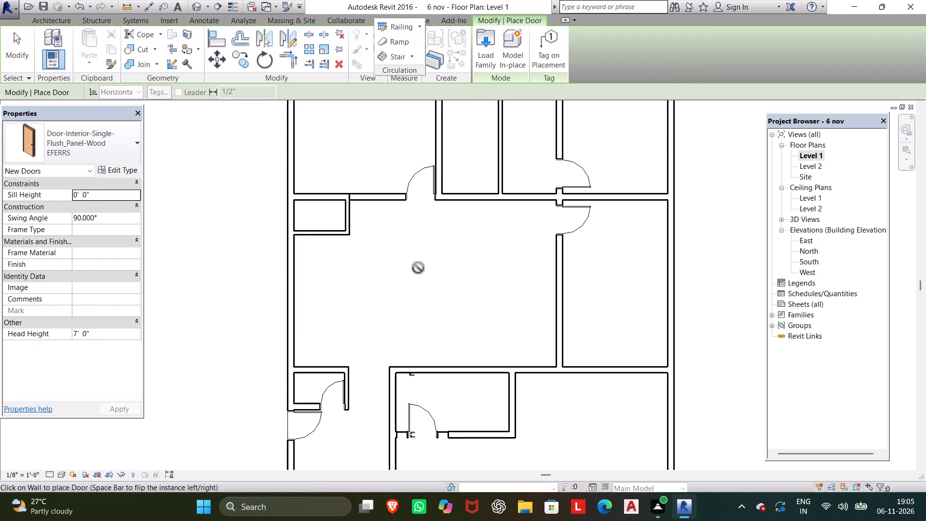
# Place an EFERRS door in the east wall of the small closet below the northwest room, centred about 1' 11 1/4" each way, swinging inward.
pyautogui.click(347, 216)
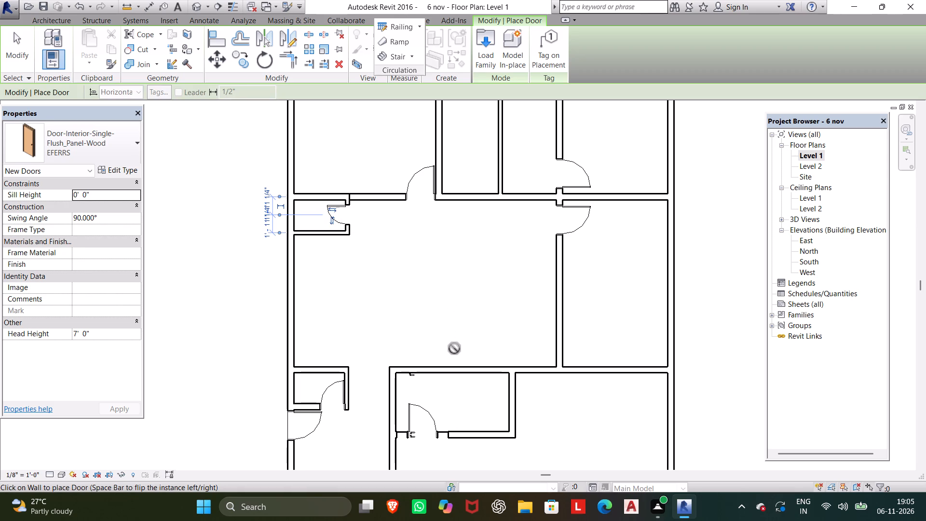
pyautogui.moveTo(476, 318); pyautogui.dragTo(450, 389, button='middle')
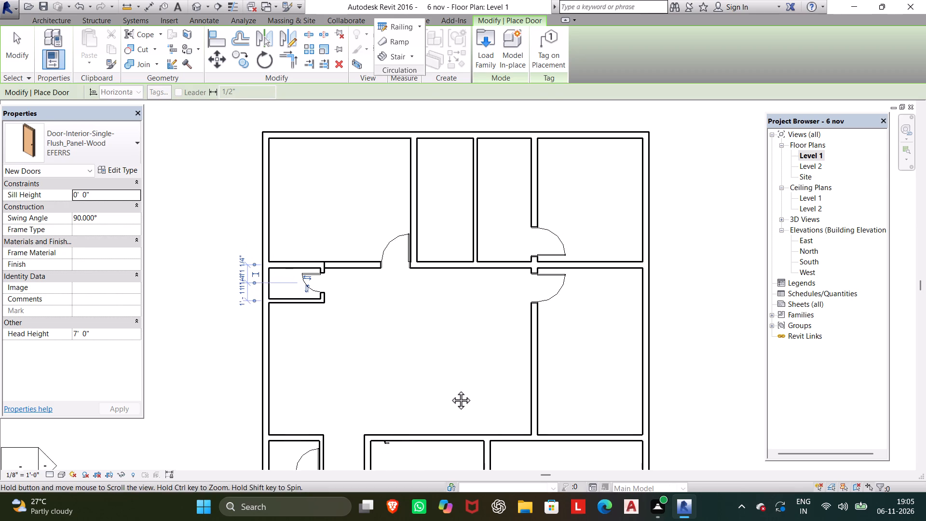
pyautogui.moveTo(450, 389); pyautogui.dragTo(447, 393, button='middle')
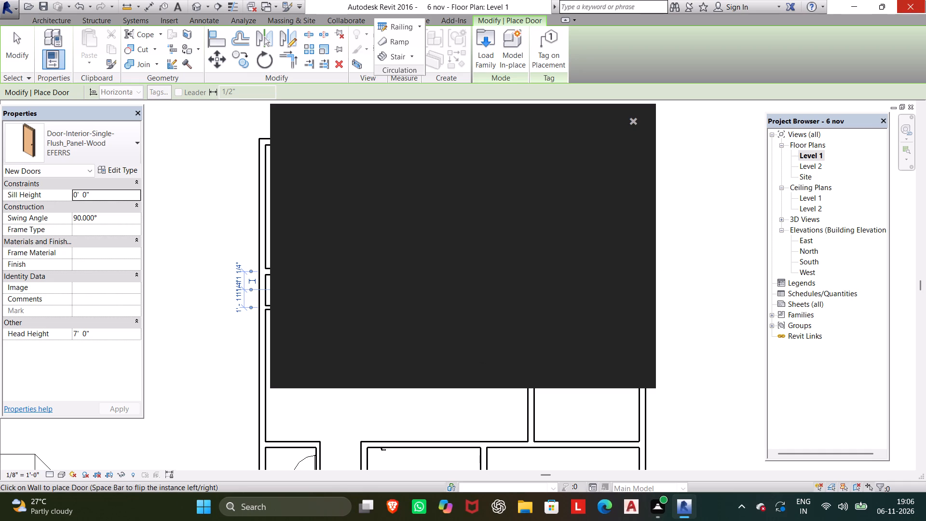
# Close the dark pop-up covering the drawing and end the door placement.
pyautogui.click(633, 121)
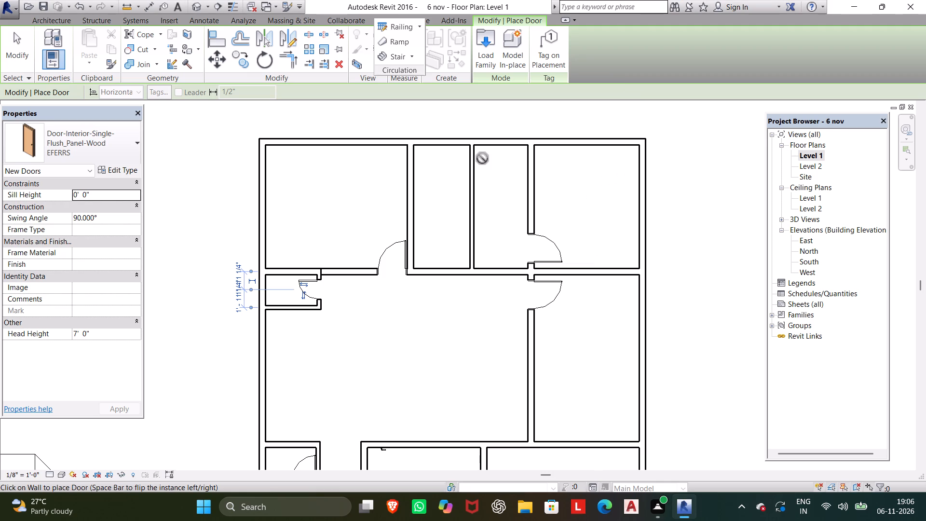
pyautogui.press('Escape')
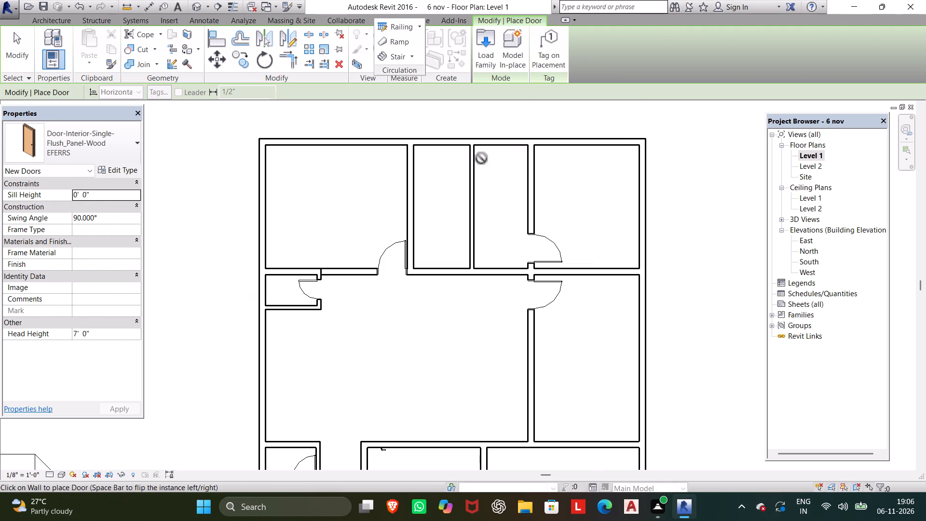
pyautogui.press('Escape')
# Draw a Generic - 5" wall about 6' 4 1/2" long across the eastern narrow north room, about 8' 0" north of its south wall.
pyautogui.click(42, 40)
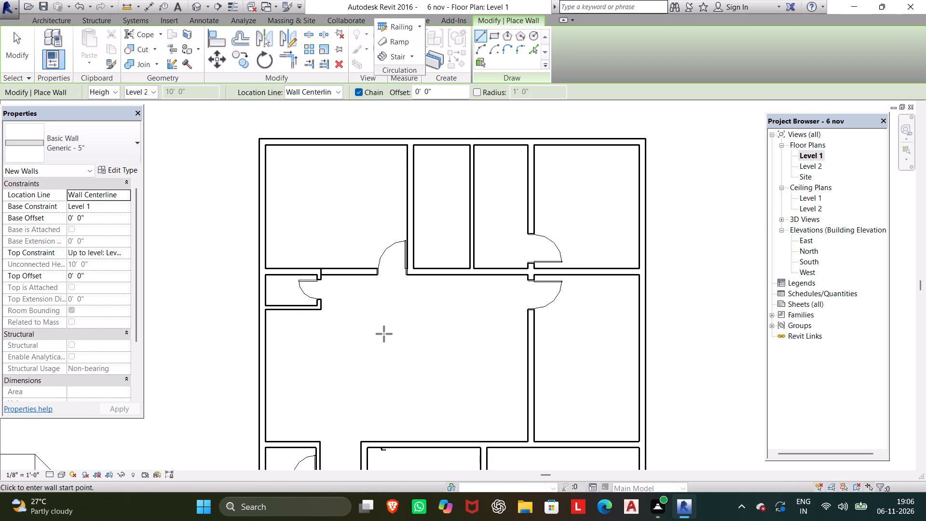
pyautogui.click(530, 199)
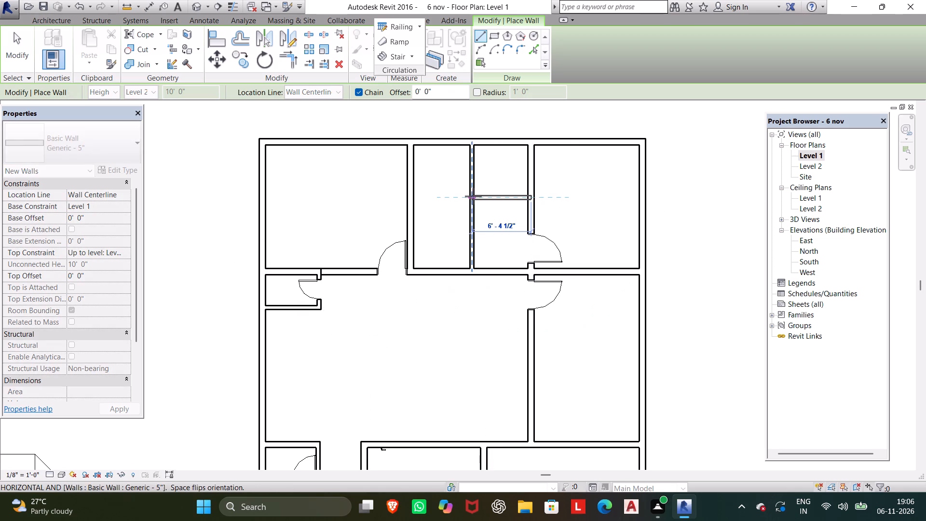
pyautogui.click(472, 196)
pyautogui.press('Escape')
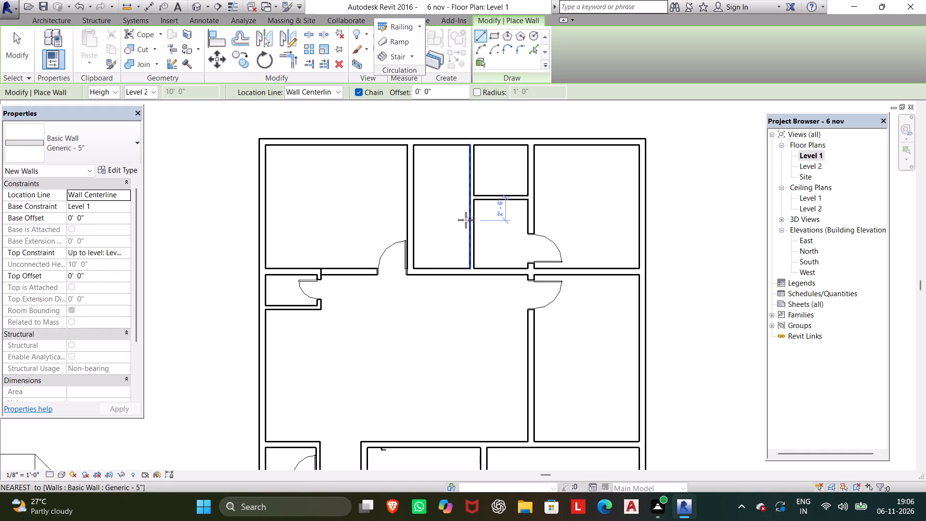
# Draw a Generic - 5" wall across the western narrow north room, about 6' 6" north of its south wall.
pyautogui.click(469, 213)
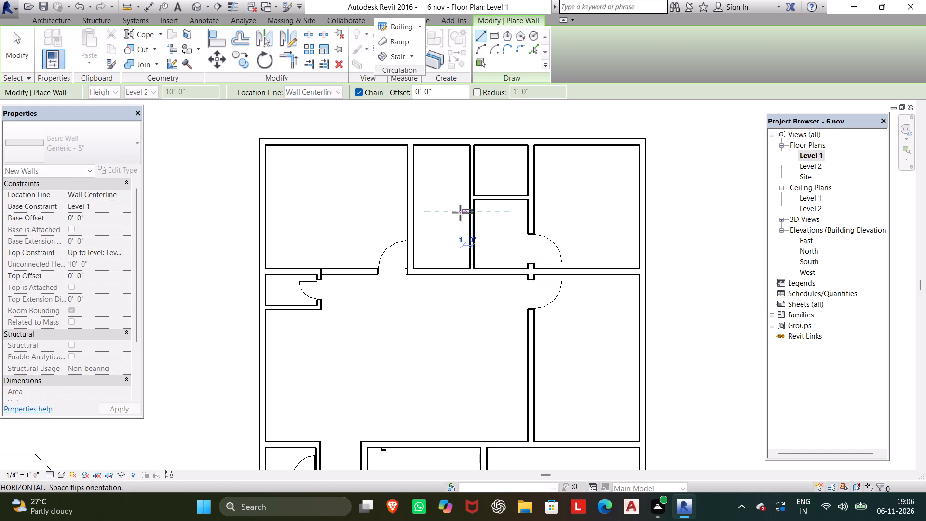
pyautogui.click(406, 212)
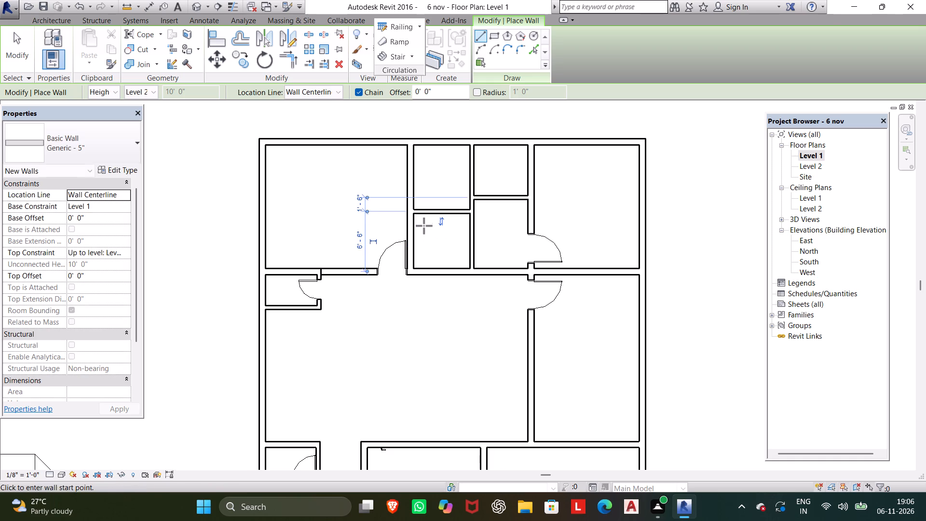
pyautogui.press('Escape')
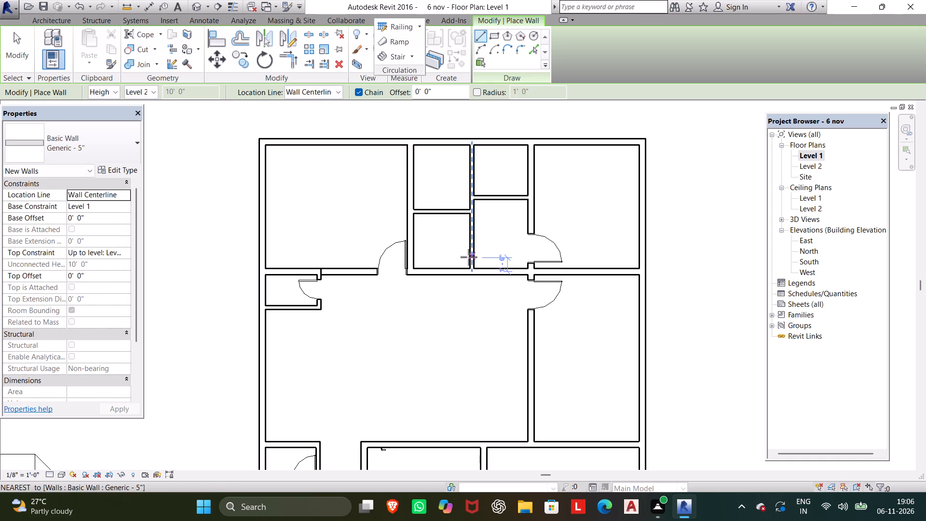
pyautogui.press('Escape')
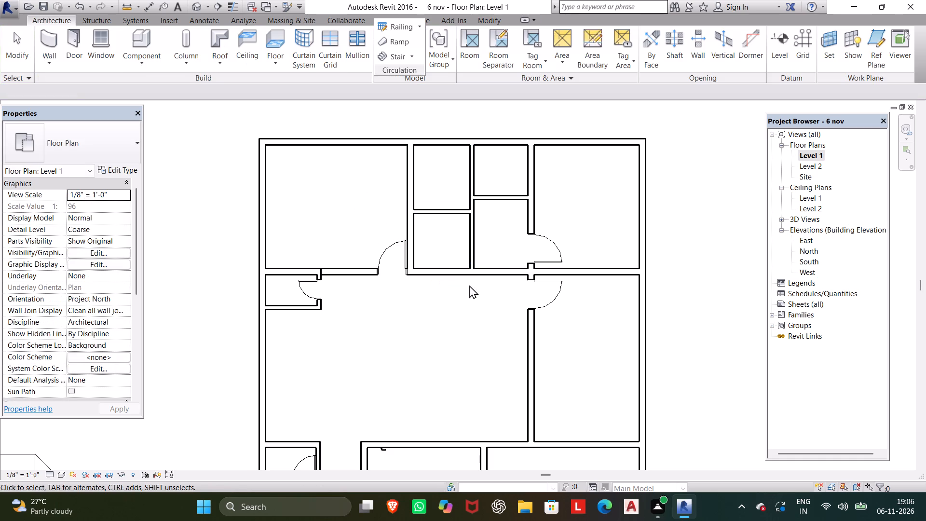
# In the 3D view, open the profile of the 41' long 8" wall south of the narrow rooms for editing.
pyautogui.click(497, 272)
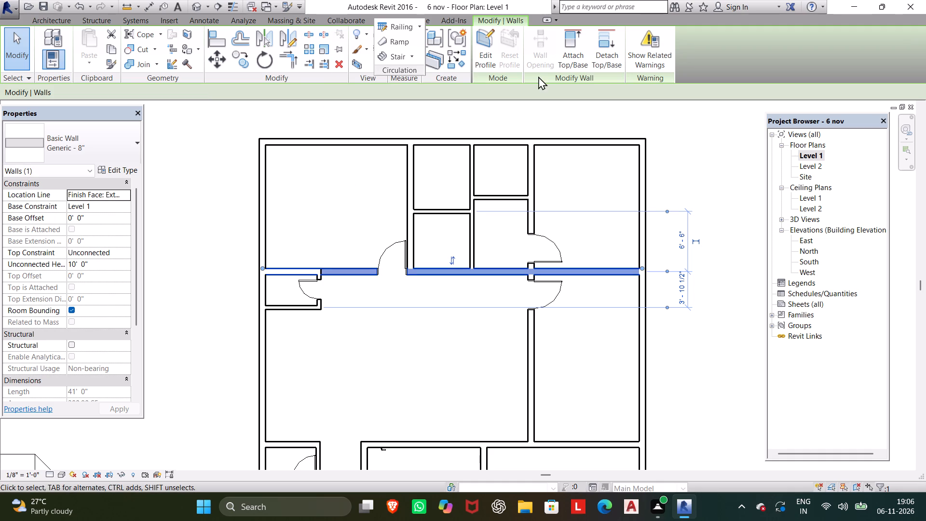
pyautogui.click(193, 6)
pyautogui.scroll(-1, 256, 257)
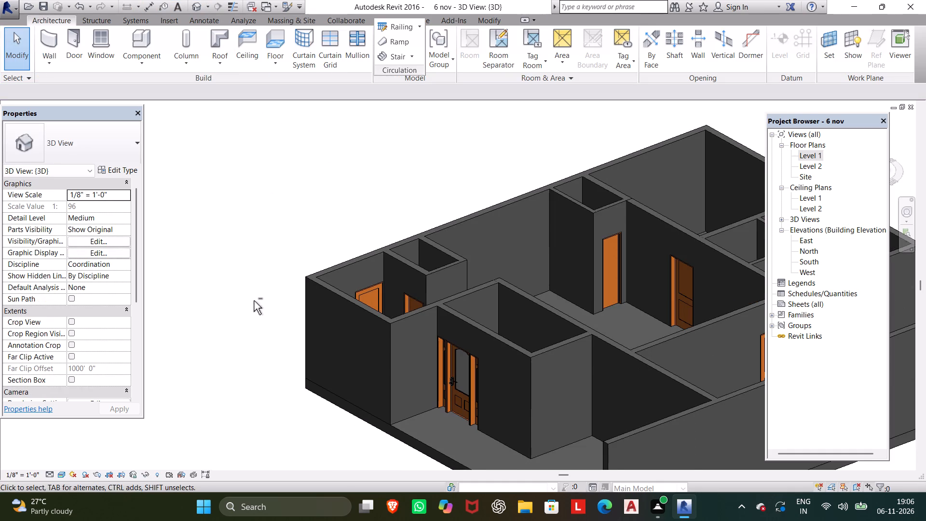
pyautogui.keyDown('shift'); pyautogui.moveTo(254, 302); pyautogui.dragTo(454, 442, button='middle'); pyautogui.keyUp('shift')
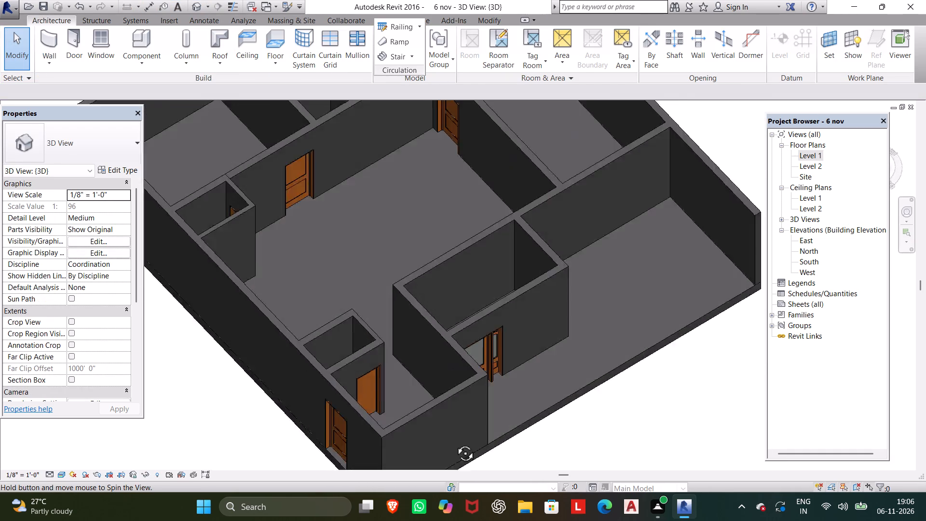
pyautogui.keyDown('shift'); pyautogui.moveTo(454, 442); pyautogui.dragTo(357, 404, button='middle'); pyautogui.keyUp('shift')
pyautogui.moveTo(531, 261); pyautogui.dragTo(393, 402, button='middle')
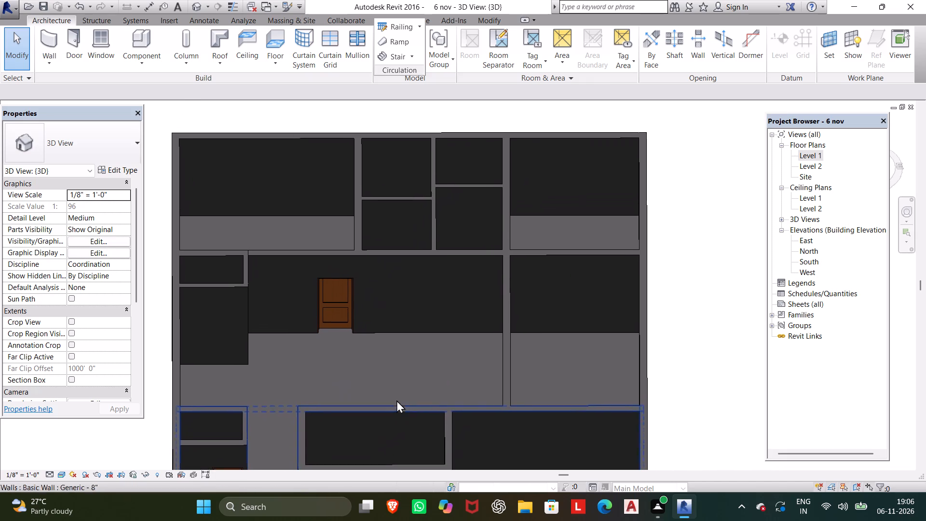
pyautogui.moveTo(426, 347); pyautogui.dragTo(403, 398, button='middle')
pyautogui.click(430, 303)
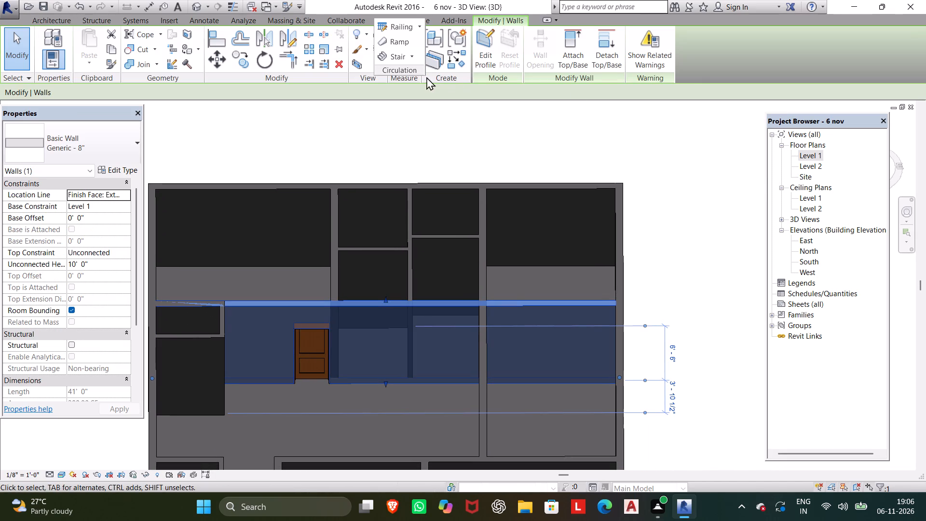
pyautogui.click(486, 45)
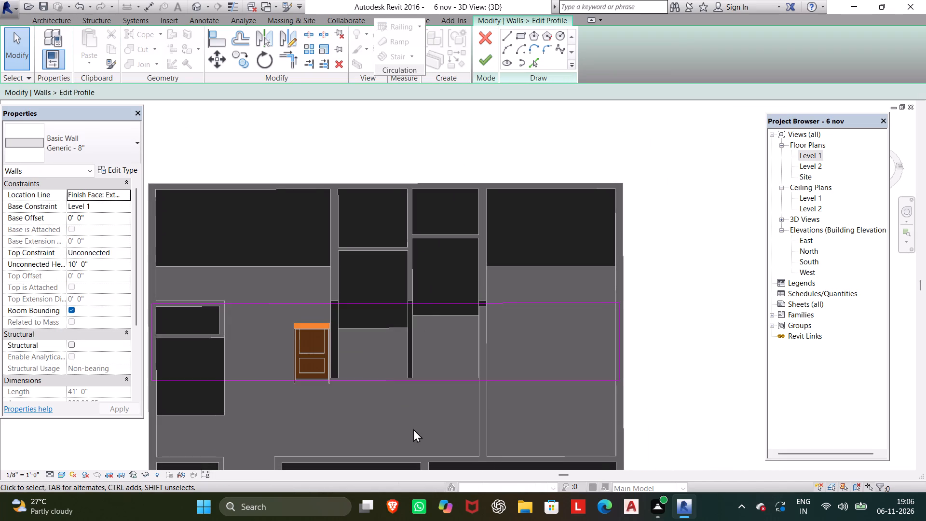
# Split the wall profile's top sketch line at the partition between the two narrow rooms.
pyautogui.keyDown('shift'); pyautogui.moveTo(415, 423); pyautogui.dragTo(429, 450, button='middle'); pyautogui.keyUp('shift')
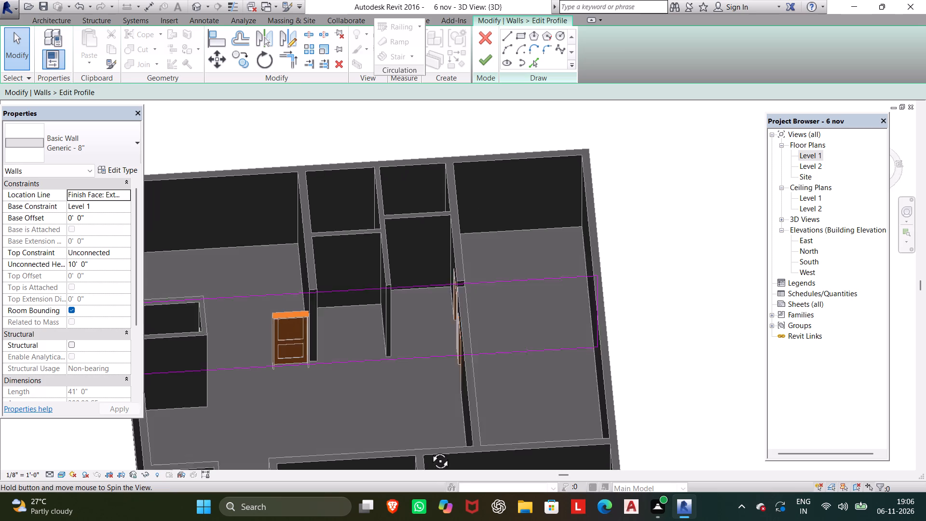
pyautogui.keyDown('shift'); pyautogui.moveTo(429, 450); pyautogui.dragTo(468, 466, button='middle'); pyautogui.keyUp('shift')
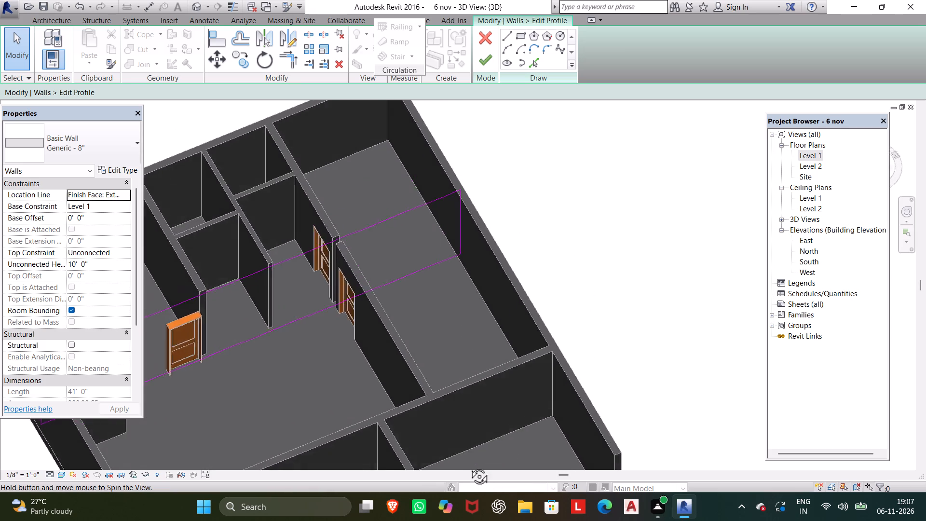
pyautogui.keyDown('shift'); pyautogui.moveTo(468, 466); pyautogui.dragTo(403, 440, button='middle'); pyautogui.keyUp('shift')
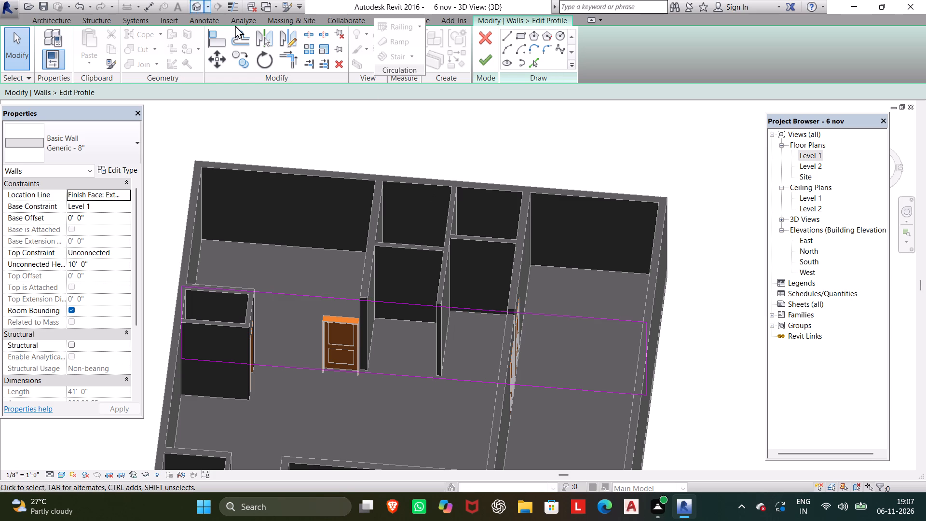
pyautogui.click(305, 31)
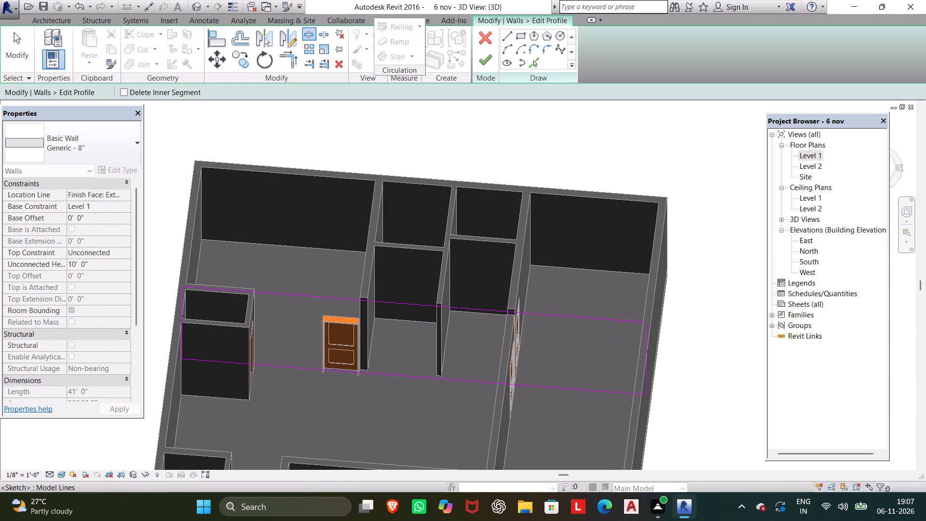
pyautogui.scroll(6, 437, 353)
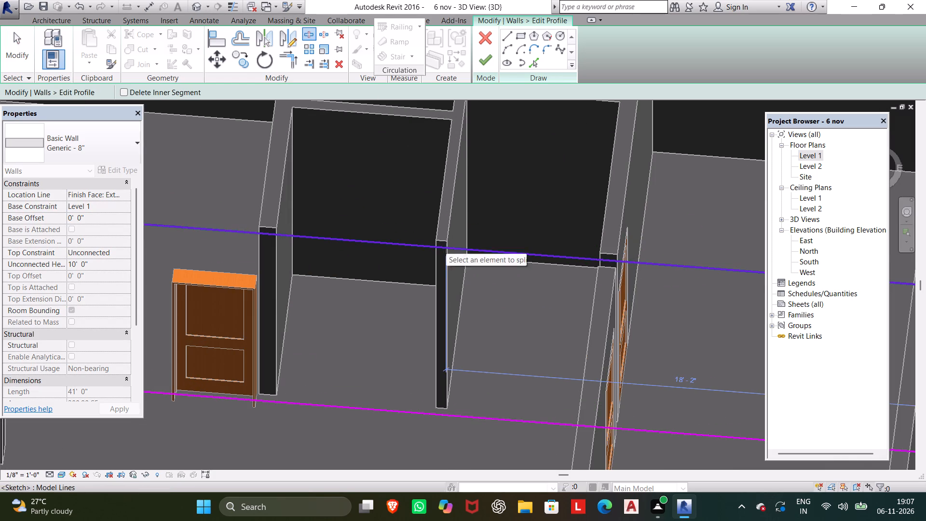
# Split the wall profile's top and bottom sketch lines at the east face of the partition between the two narrow rooms.
pyautogui.scroll(6, 446, 248)
pyautogui.click(450, 250)
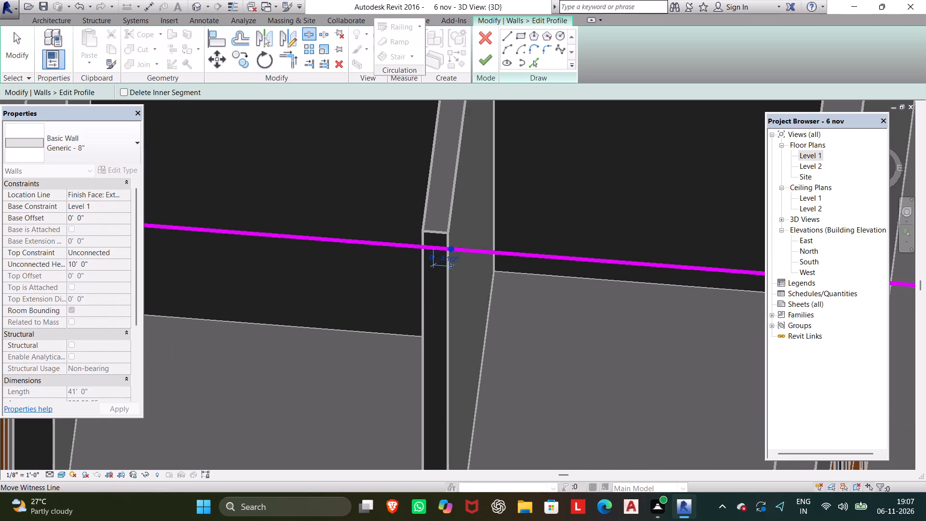
pyautogui.scroll(-2, 436, 315)
pyautogui.moveTo(437, 316); pyautogui.dragTo(477, 194, button='middle')
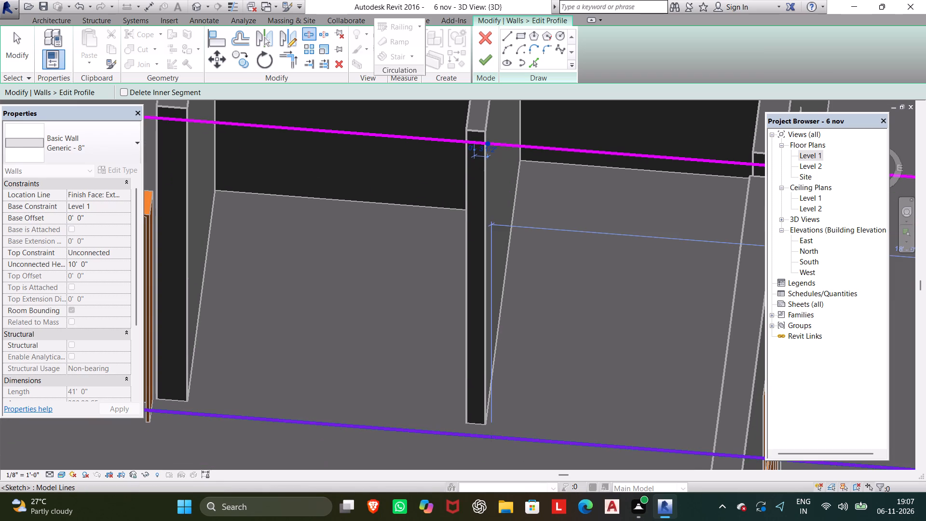
pyautogui.click(488, 435)
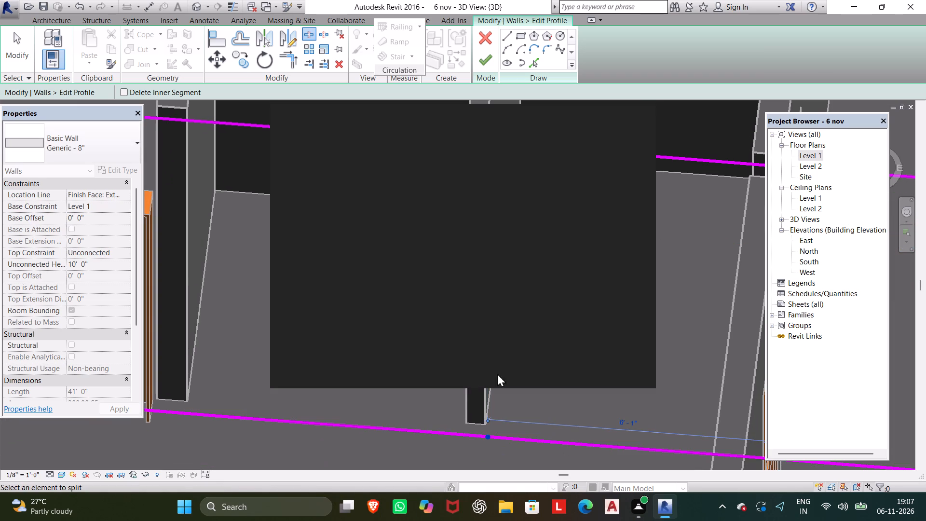
pyautogui.click(633, 121)
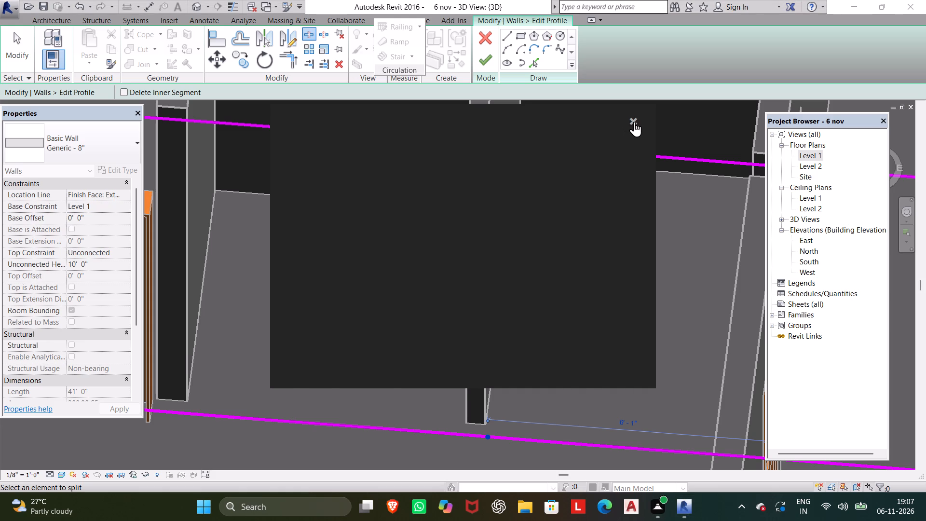
# Split the profile's top and bottom sketch lines again at the wall bounding the eastern narrow room on its east side.
pyautogui.moveTo(617, 189); pyautogui.dragTo(385, 161, button='middle')
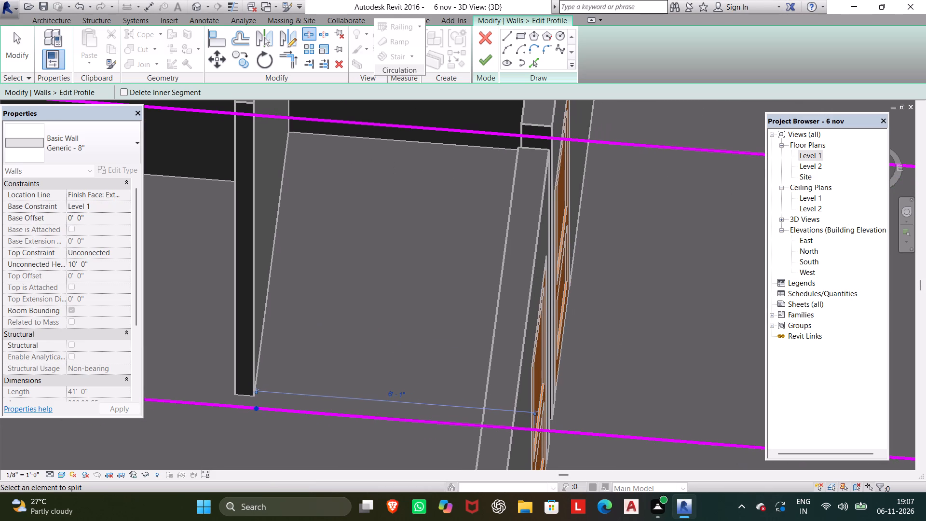
pyautogui.click(523, 132)
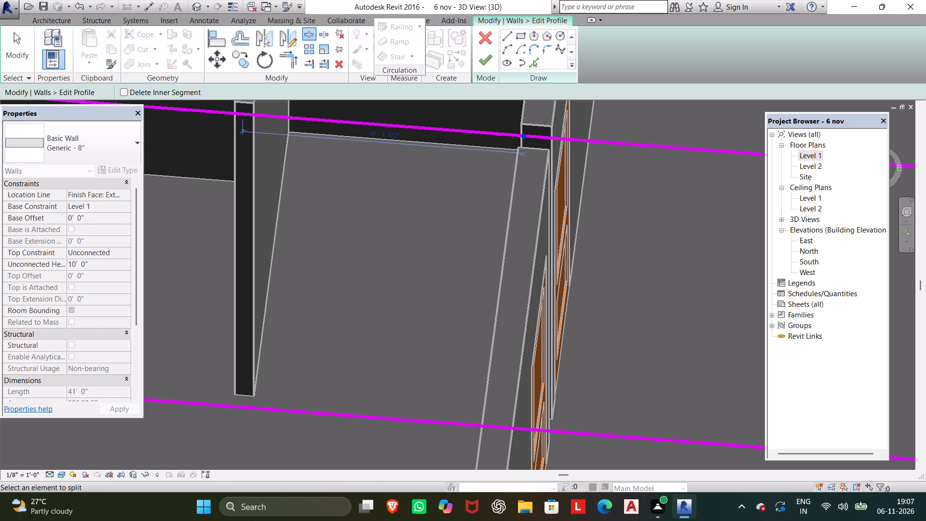
pyautogui.click(480, 423)
pyautogui.press('Escape')
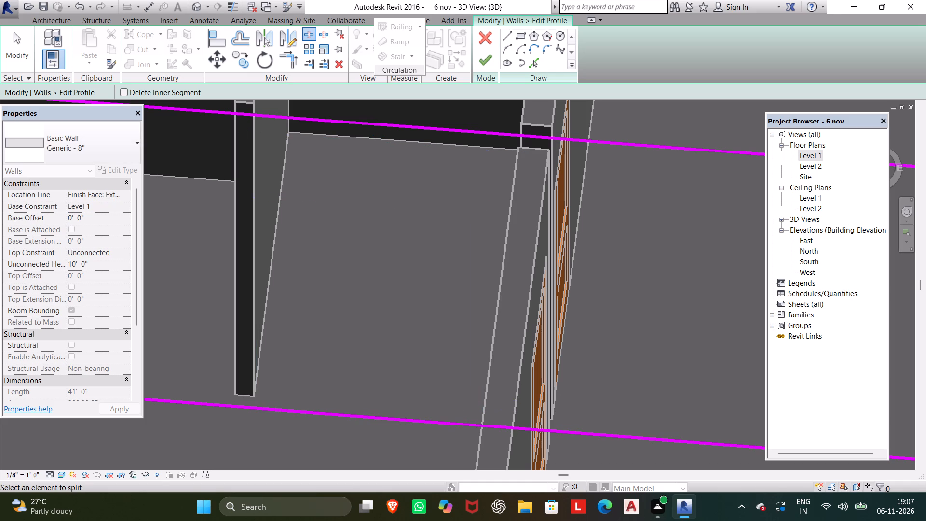
pyautogui.press('Escape')
# Delete the bottom and top profile segments between the splits across the eastern narrow room.
pyautogui.click(383, 419)
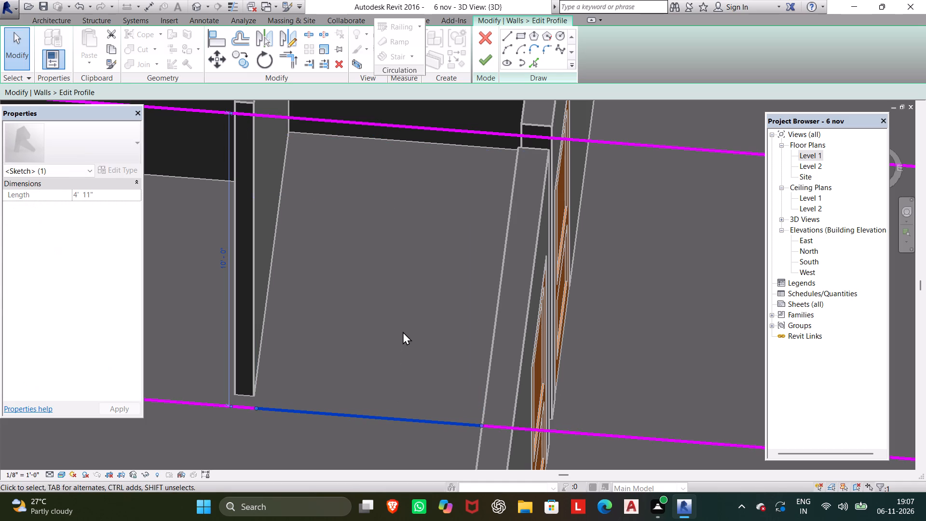
pyautogui.press('BackSpace')
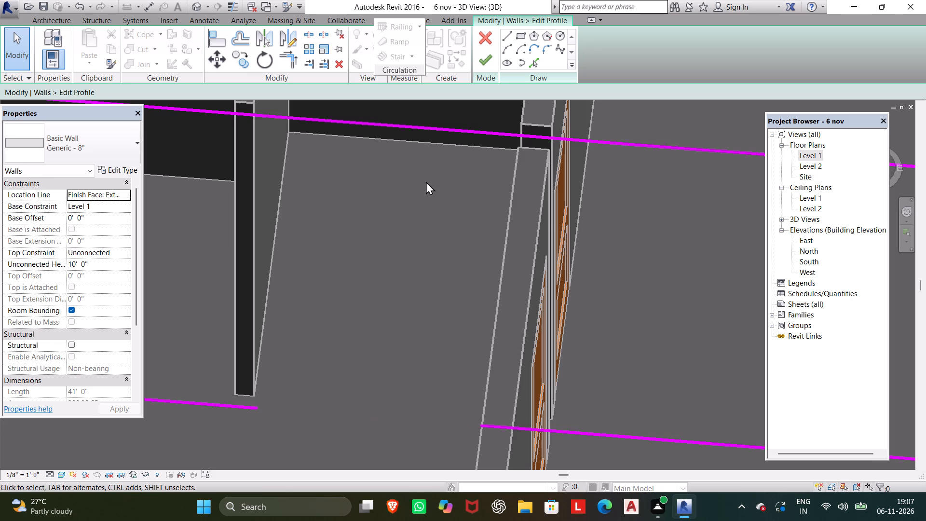
pyautogui.click(413, 129)
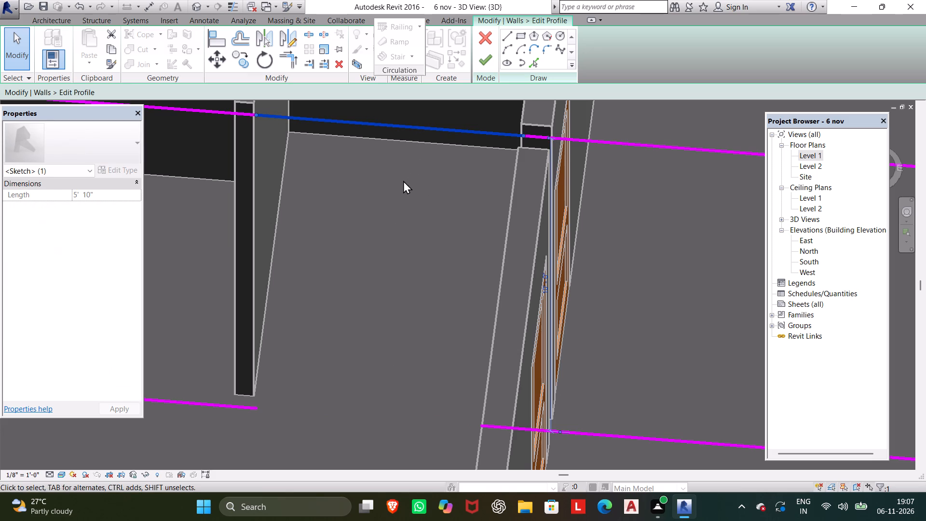
pyautogui.press('Delete')
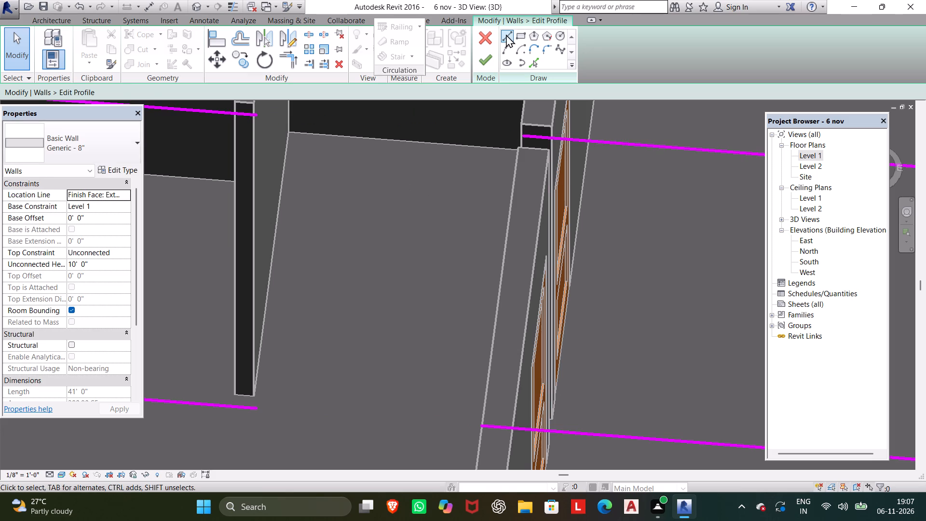
# Draw sketch lines joining the bottom and top line ends on both sides of the gap, and finish the wall profile.
pyautogui.click(506, 34)
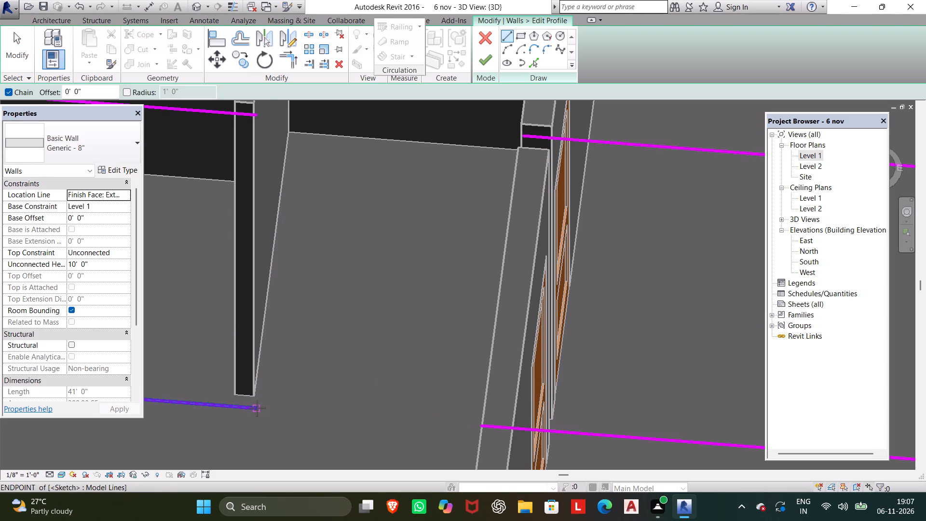
pyautogui.click(257, 408)
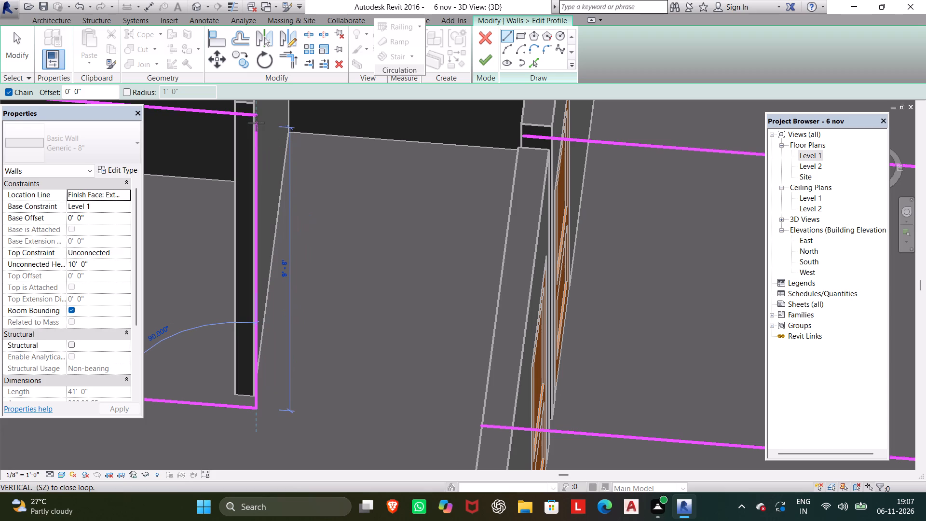
pyautogui.click(254, 112)
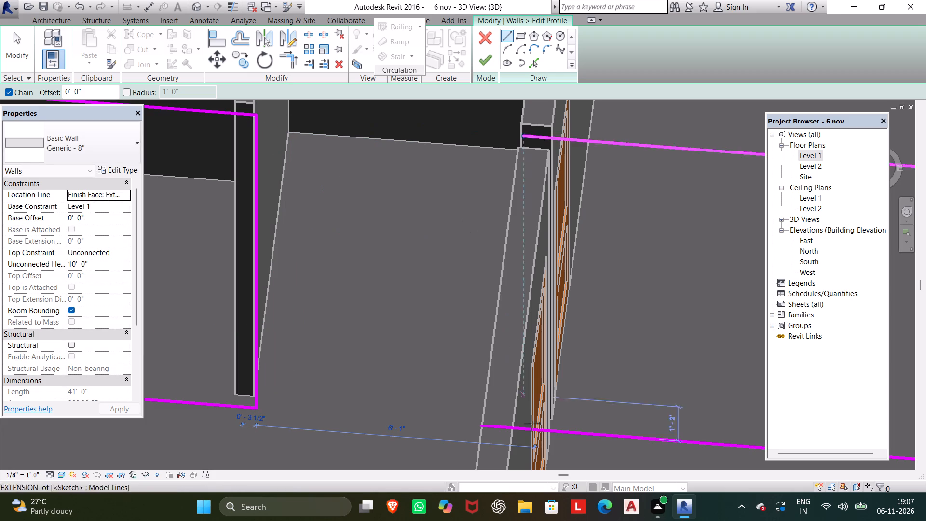
pyautogui.click(480, 428)
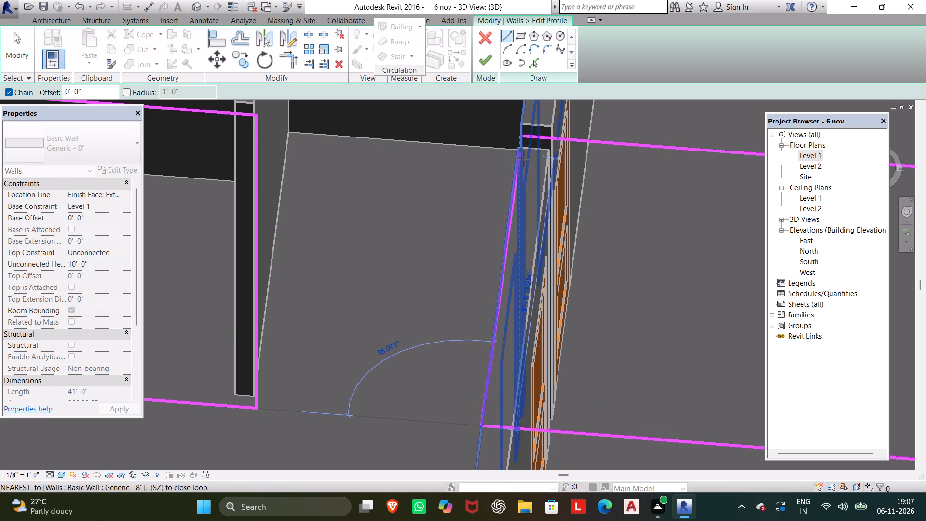
pyautogui.scroll(5, 523, 160)
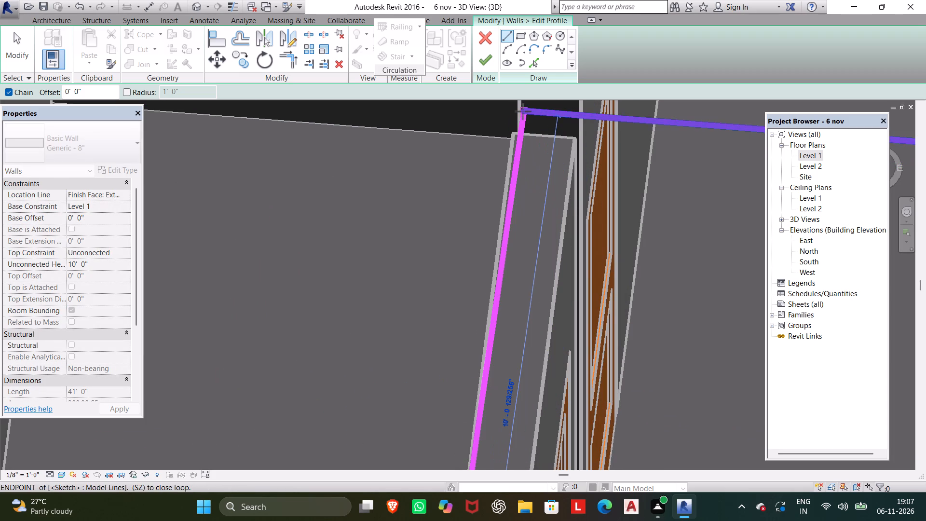
pyautogui.click(514, 109)
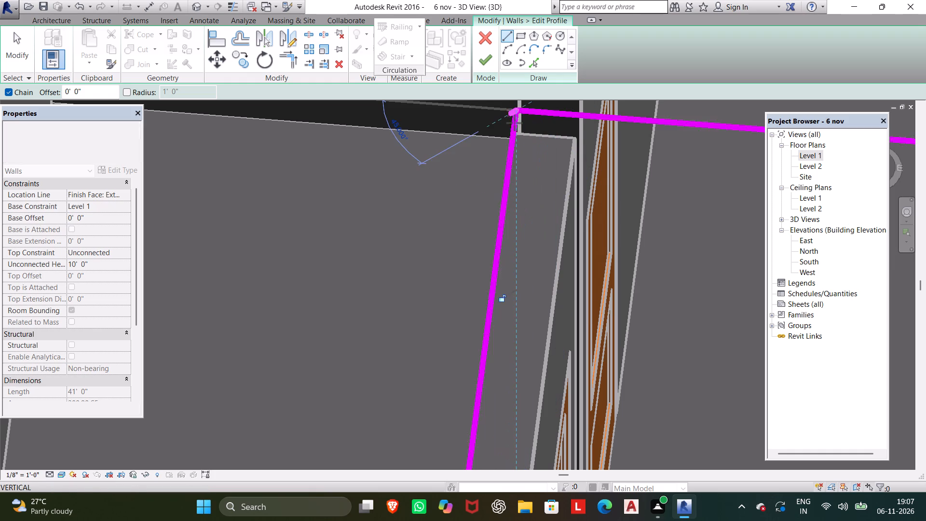
pyautogui.press('Escape')
pyautogui.scroll(-1, 499, 176)
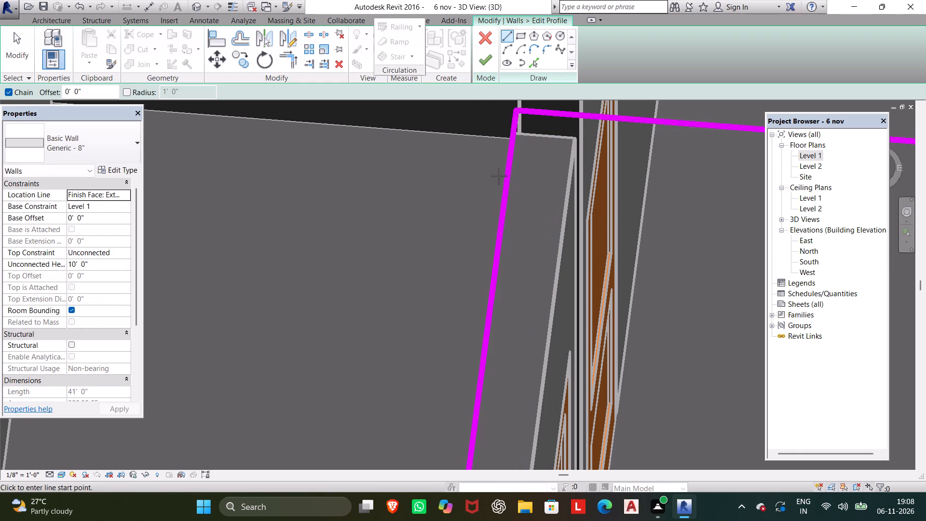
pyautogui.click(484, 62)
pyautogui.scroll(-4, 478, 314)
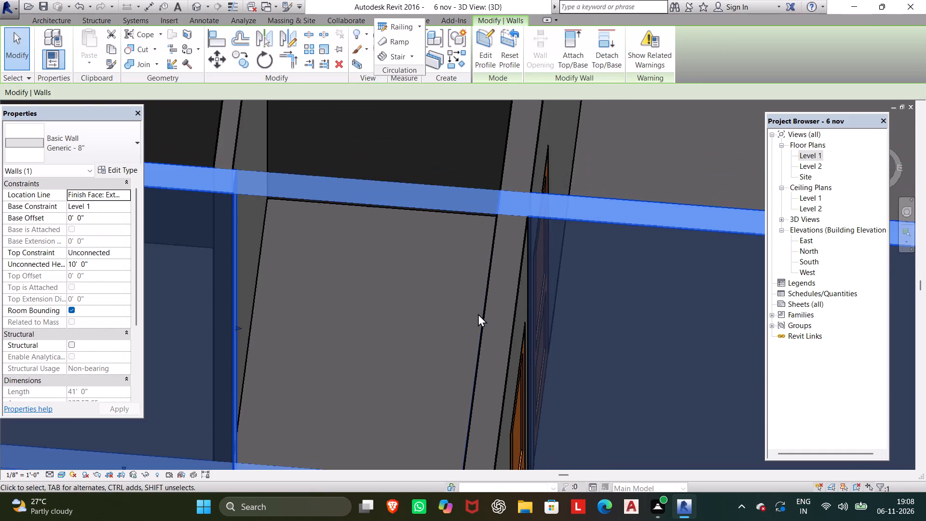
pyautogui.scroll(-3, 478, 314)
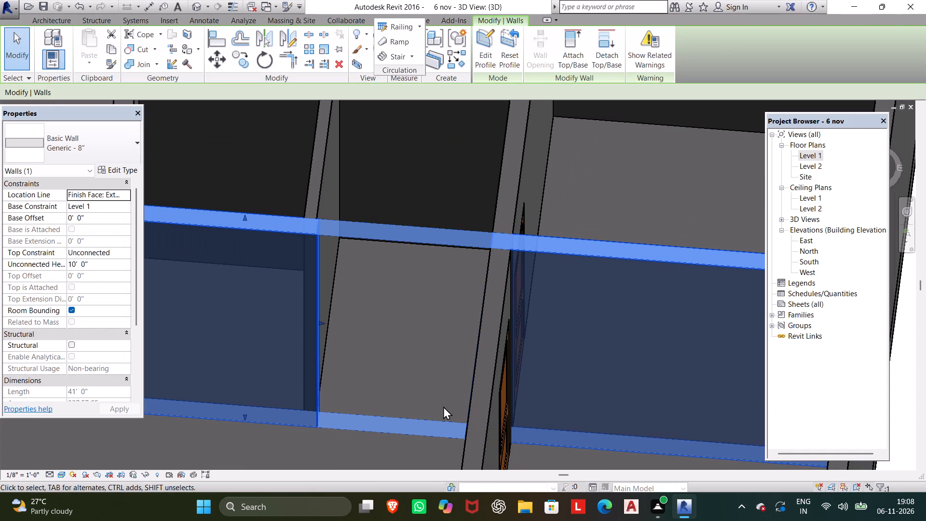
pyautogui.press('Escape')
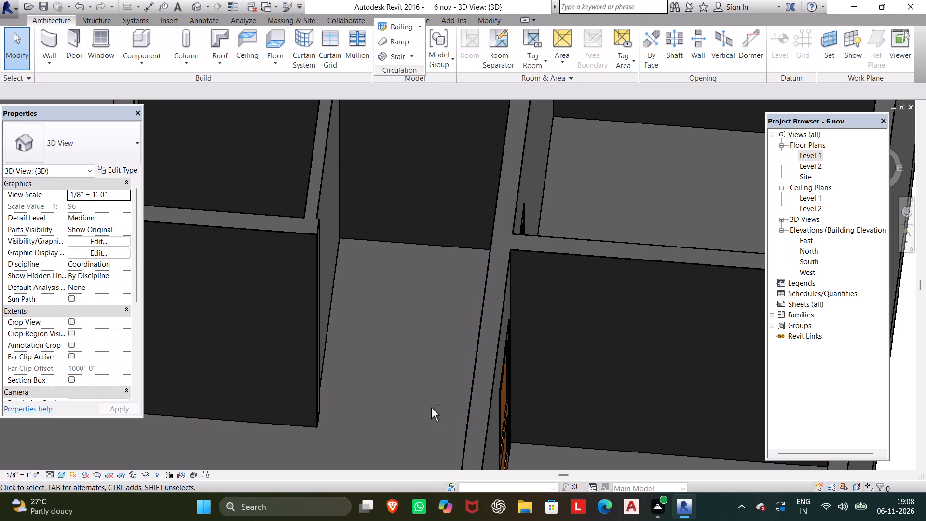
# Reopen the 41' long 8" wall's profile for editing at its slanted edge between the two doors.
pyautogui.keyDown('shift'); pyautogui.moveTo(431, 408); pyautogui.dragTo(448, 430, button='middle'); pyautogui.keyUp('shift')
pyautogui.scroll(-1, 400, 368)
pyautogui.moveTo(400, 368); pyautogui.dragTo(483, 443, button='middle')
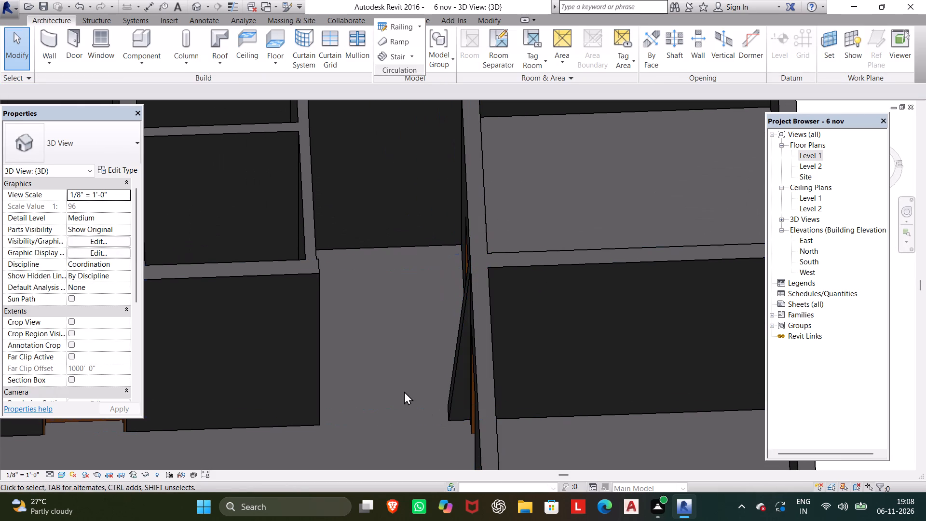
pyautogui.keyDown('shift'); pyautogui.moveTo(401, 391); pyautogui.dragTo(449, 401, button='middle'); pyautogui.keyUp('shift')
pyautogui.moveTo(449, 398); pyautogui.dragTo(571, 404, button='middle')
pyautogui.moveTo(258, 398); pyautogui.dragTo(258, 398, button='middle')
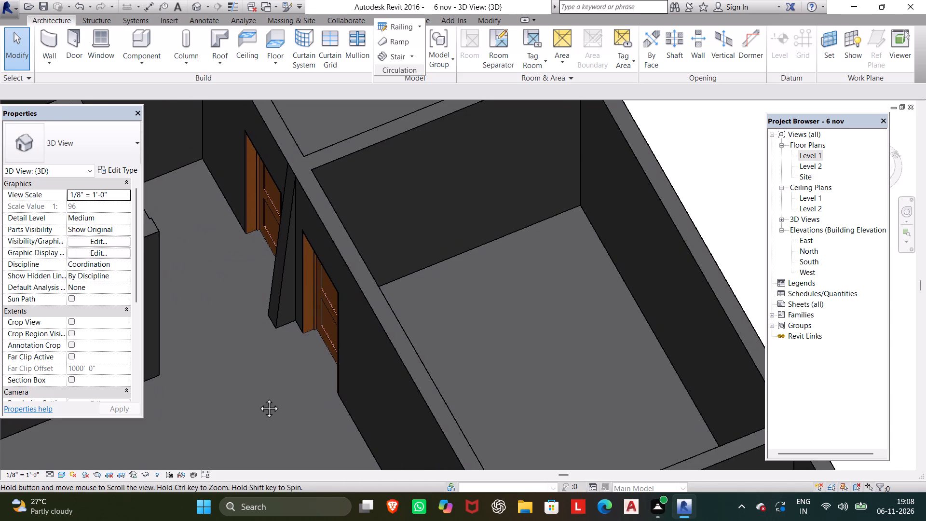
pyautogui.moveTo(258, 398); pyautogui.dragTo(341, 416, button='middle')
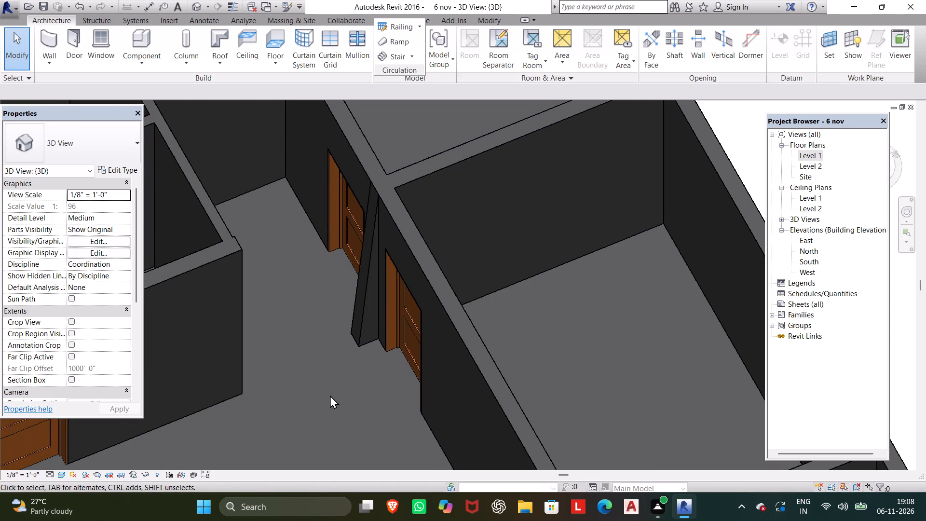
pyautogui.scroll(-1, 328, 403)
pyautogui.keyDown('shift'); pyautogui.moveTo(328, 403); pyautogui.dragTo(352, 417, button='middle'); pyautogui.keyUp('shift')
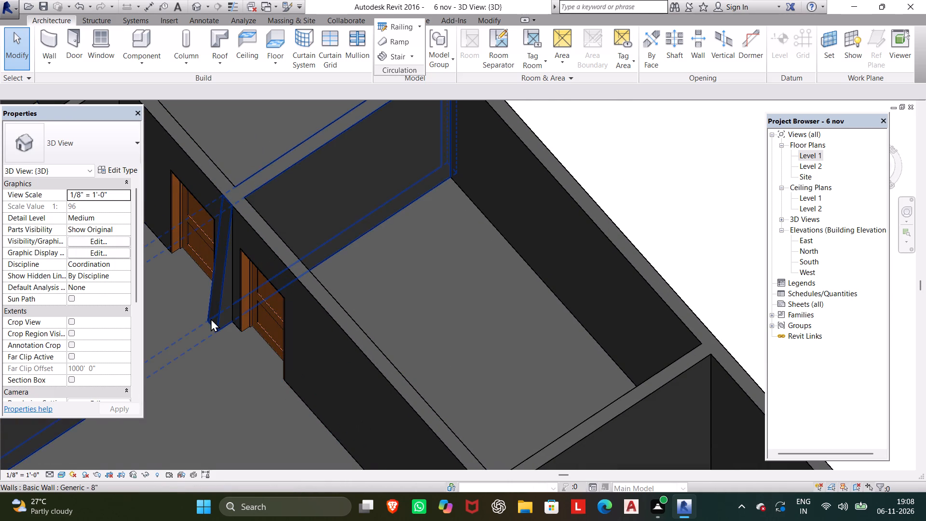
pyautogui.click(211, 318)
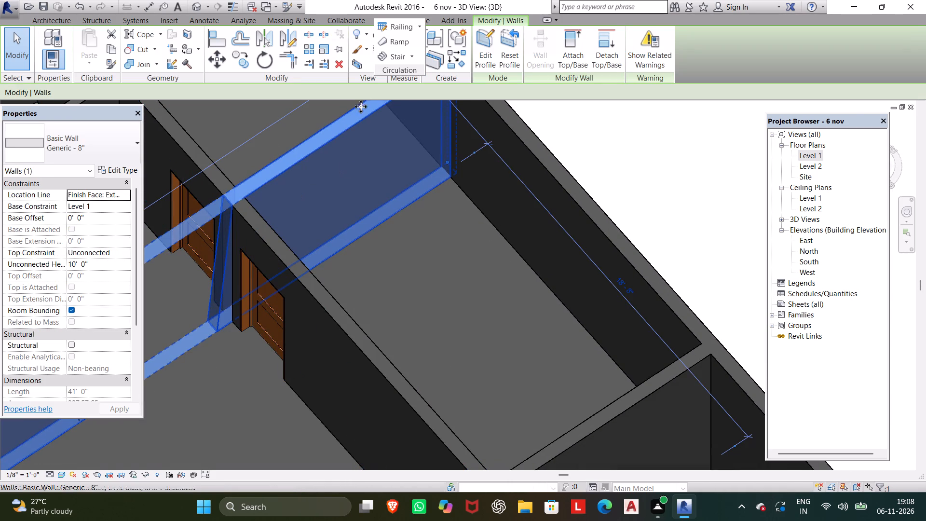
pyautogui.click(483, 41)
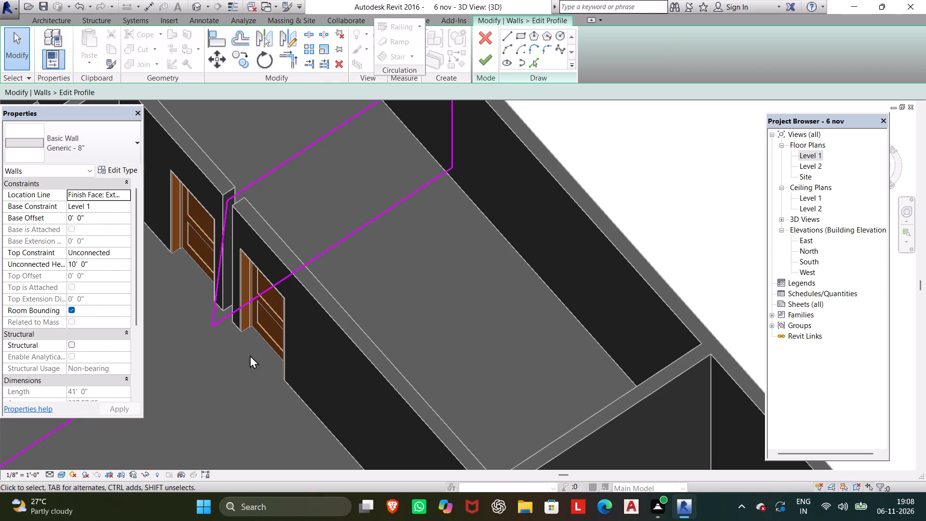
pyautogui.scroll(5, 212, 251)
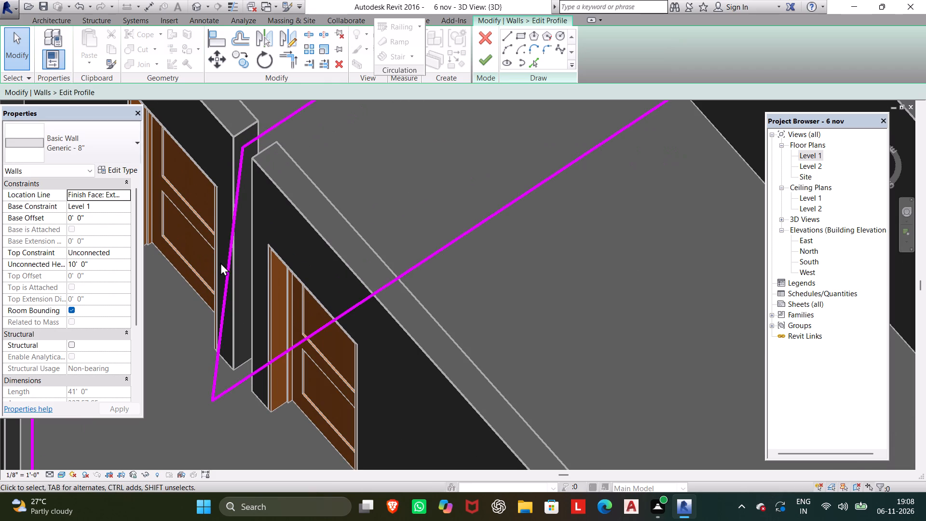
pyautogui.moveTo(243, 249); pyautogui.dragTo(409, 256, button='middle')
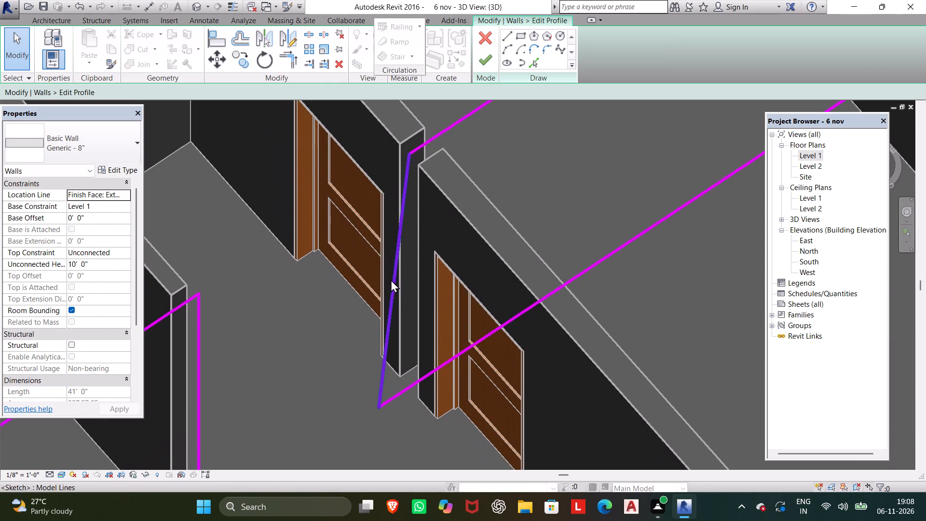
# Sketch two connected lines west of the slanted profile edge from its top endpoint to its bottom endpoint, the lower one about 2' 4" long.
pyautogui.click(511, 29)
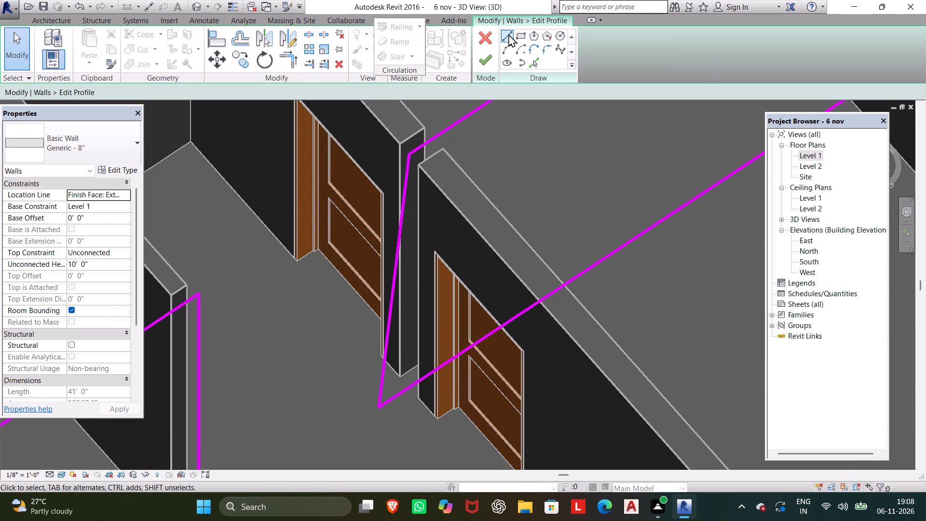
pyautogui.click(508, 37)
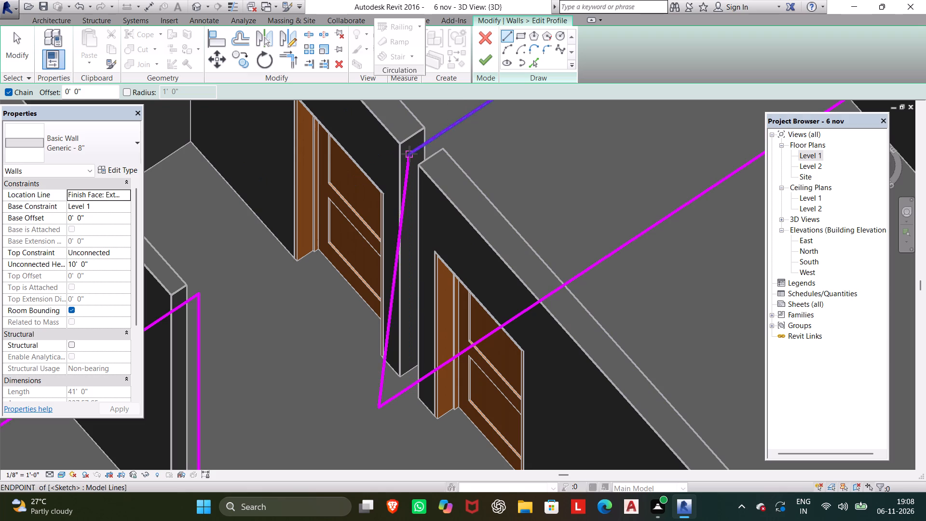
pyautogui.click(409, 154)
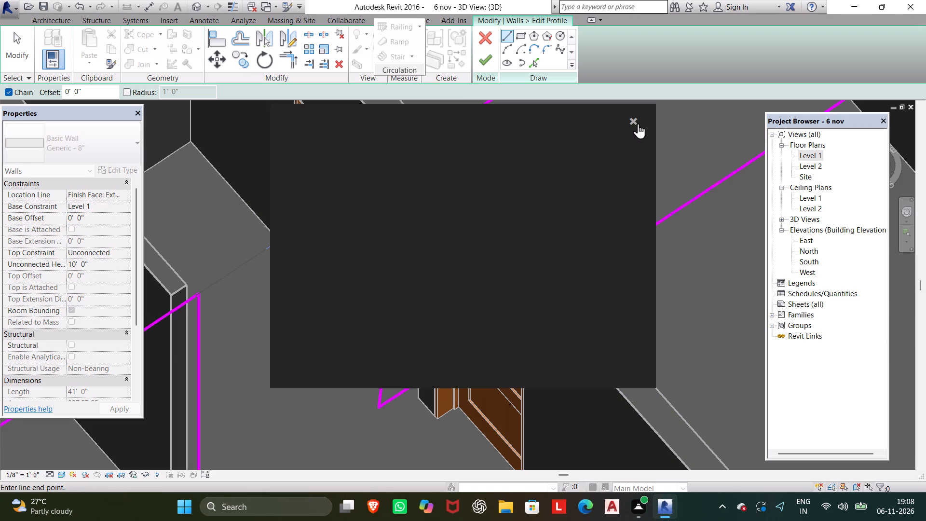
pyautogui.click(634, 121)
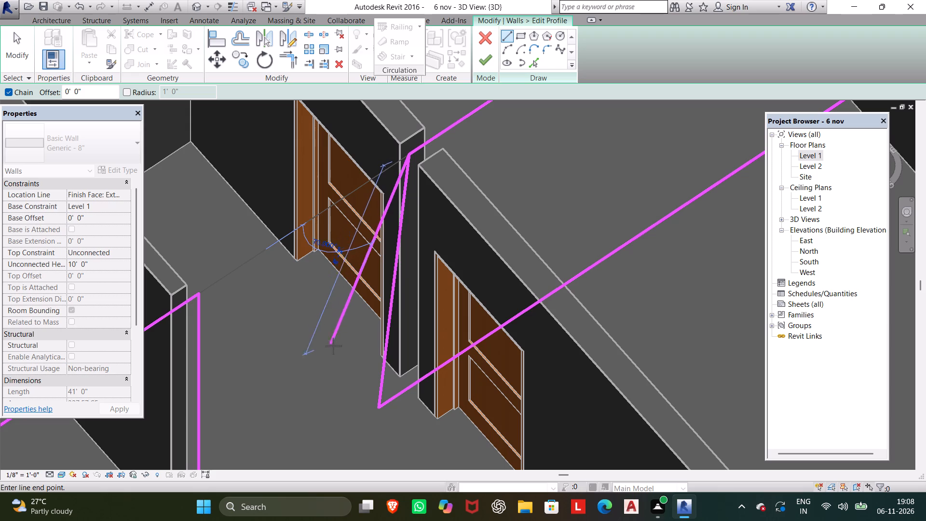
pyautogui.click(353, 368)
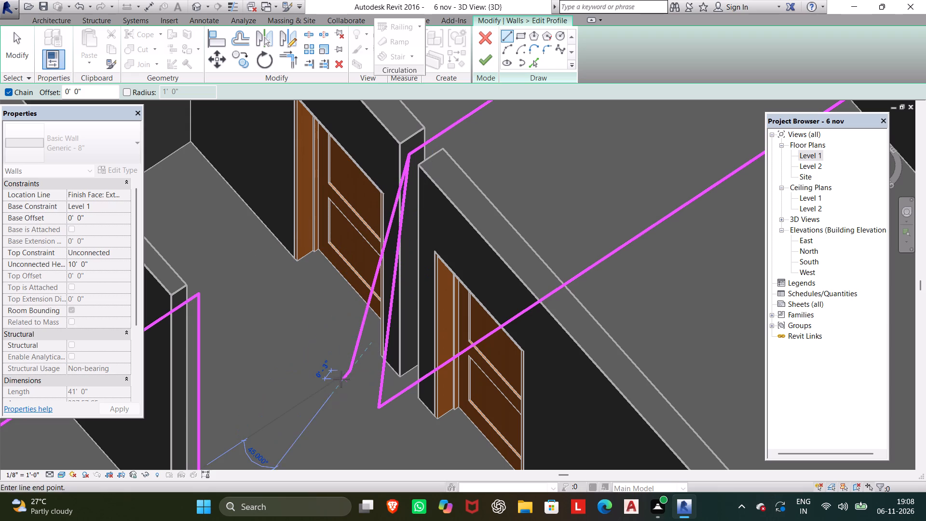
pyautogui.click(381, 407)
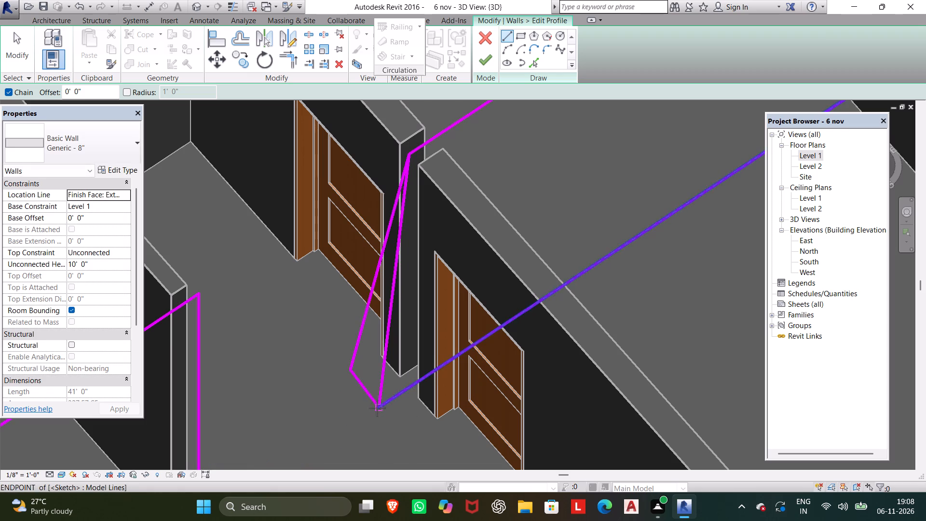
# Sketch a line about 0' 10" long from the added lines' western lower corner to the slanted profile edge near the door.
pyautogui.click(354, 370)
pyautogui.scroll(7, 364, 368)
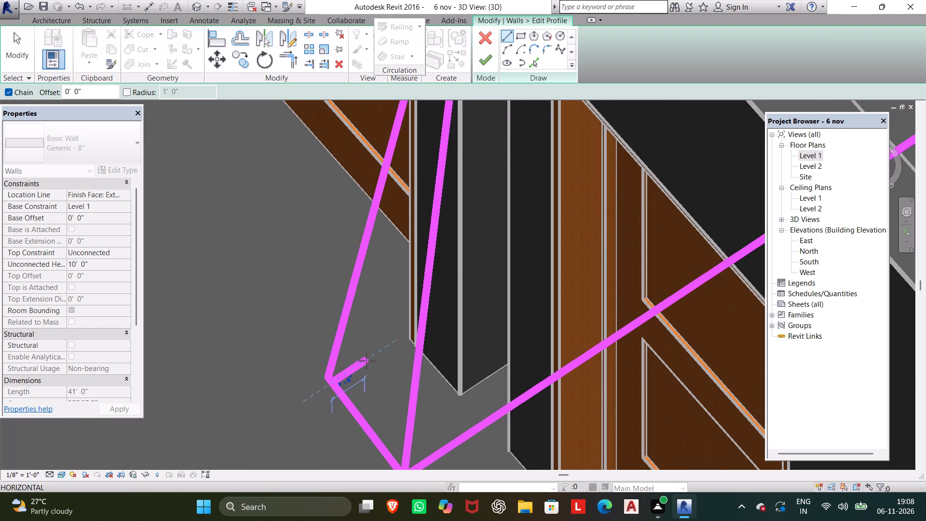
pyautogui.click(410, 342)
pyautogui.press('Escape')
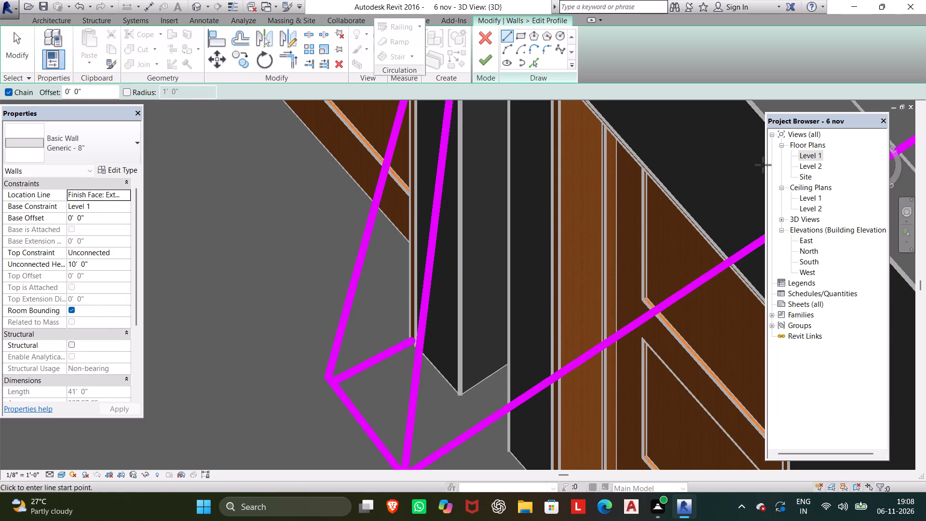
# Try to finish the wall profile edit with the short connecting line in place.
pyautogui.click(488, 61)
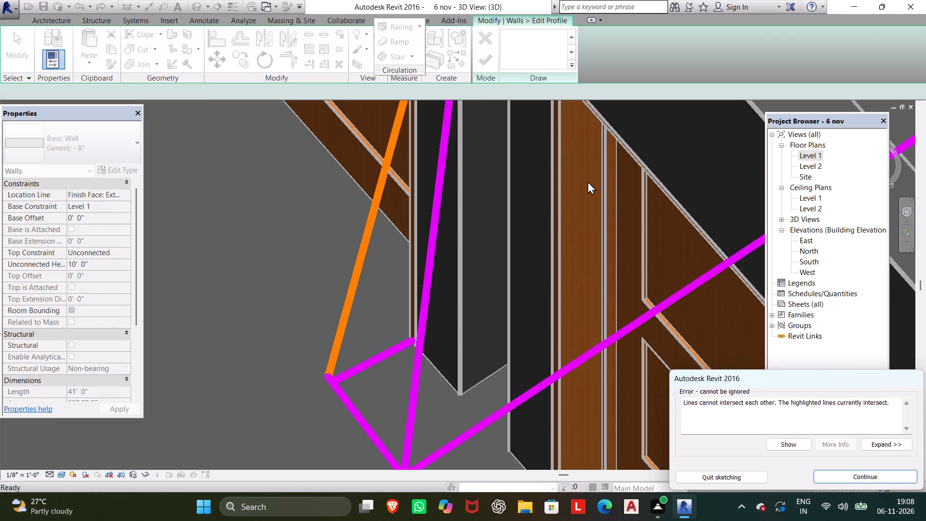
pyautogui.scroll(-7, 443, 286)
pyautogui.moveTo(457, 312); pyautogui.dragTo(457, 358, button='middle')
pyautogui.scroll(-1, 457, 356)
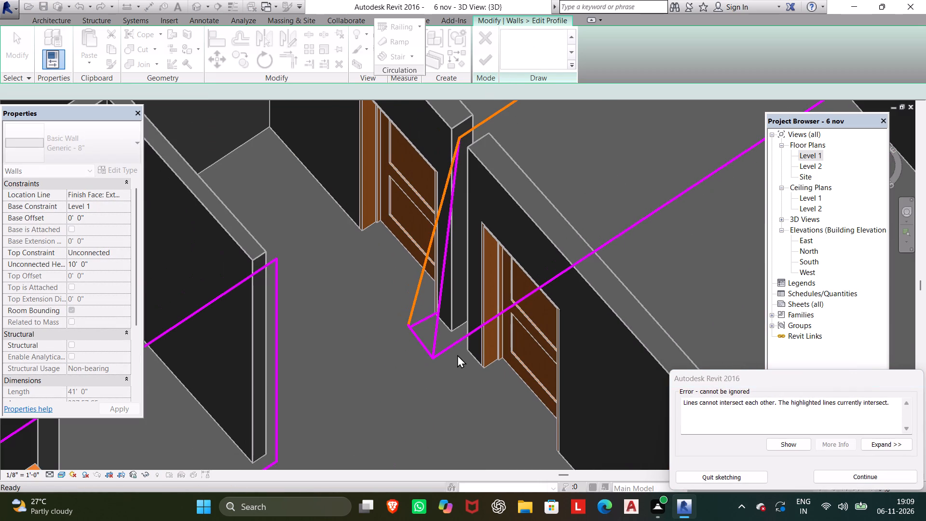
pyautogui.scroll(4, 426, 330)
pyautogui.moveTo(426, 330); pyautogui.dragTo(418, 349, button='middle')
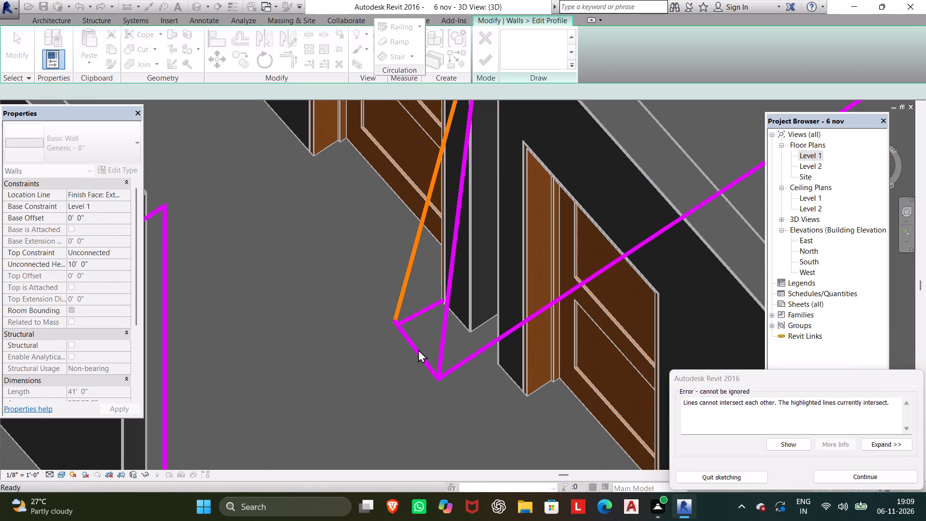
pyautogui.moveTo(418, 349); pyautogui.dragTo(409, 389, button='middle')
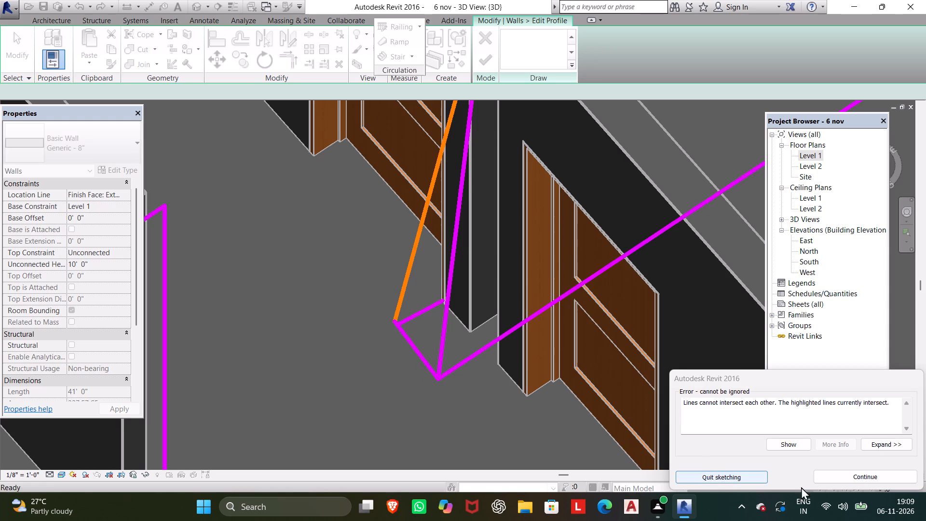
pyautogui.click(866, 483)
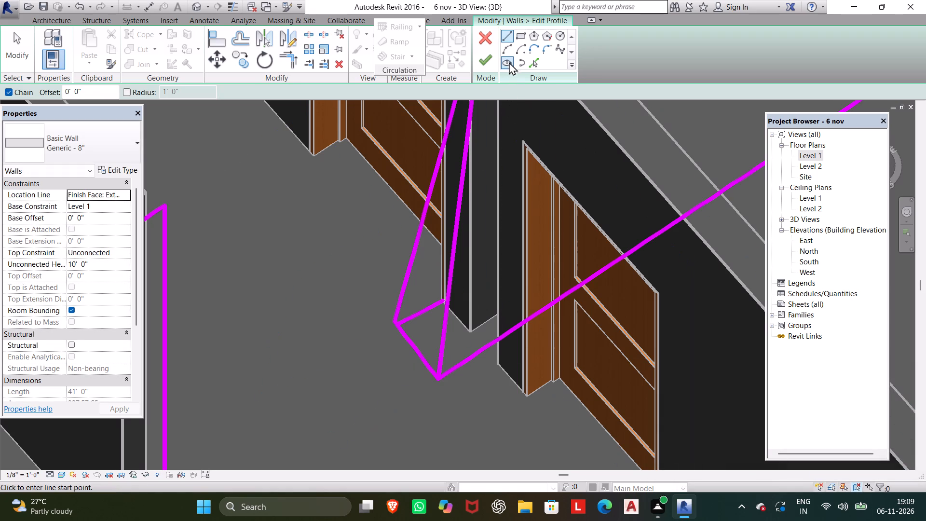
# Sketch a line about 7' 11" long from the short line's eastern end up to the slanted edge's top endpoint.
pyautogui.click(442, 302)
pyautogui.moveTo(445, 208); pyautogui.dragTo(408, 395, button='middle')
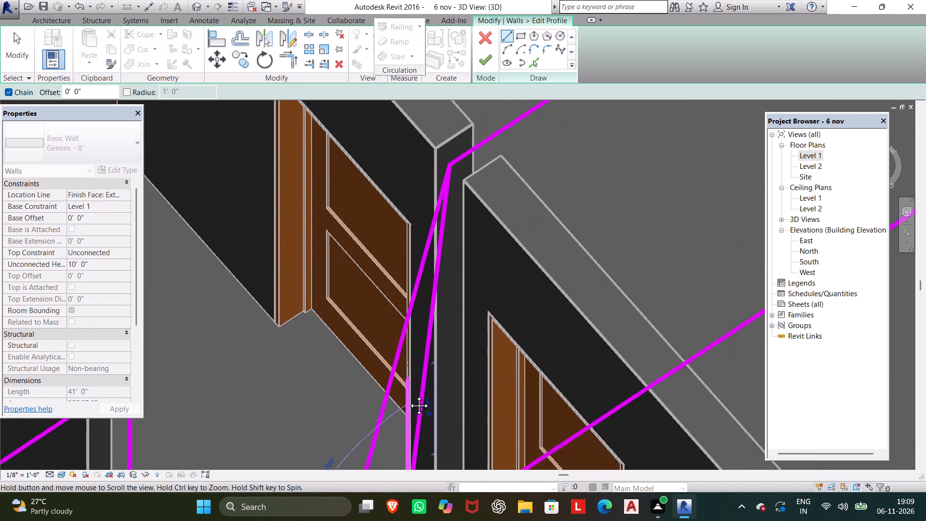
pyautogui.moveTo(408, 395); pyautogui.dragTo(407, 402, button='middle')
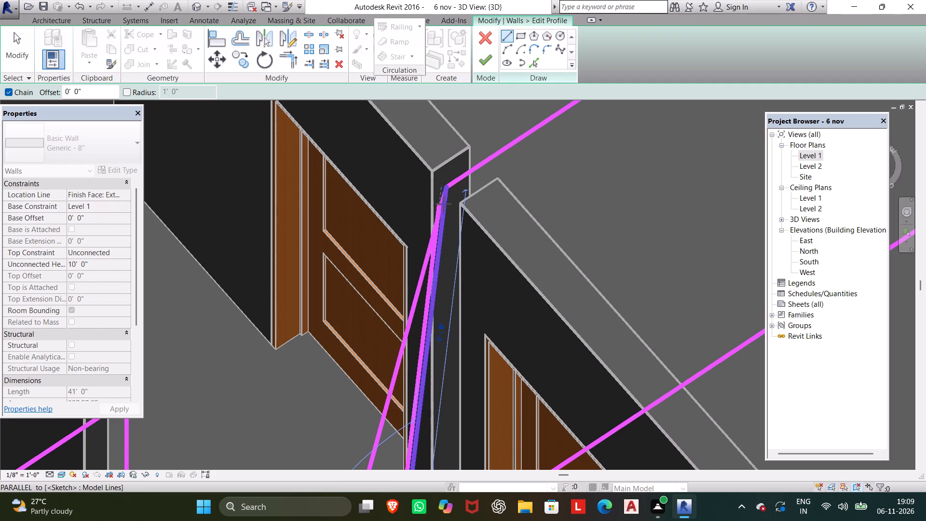
pyautogui.scroll(5, 445, 202)
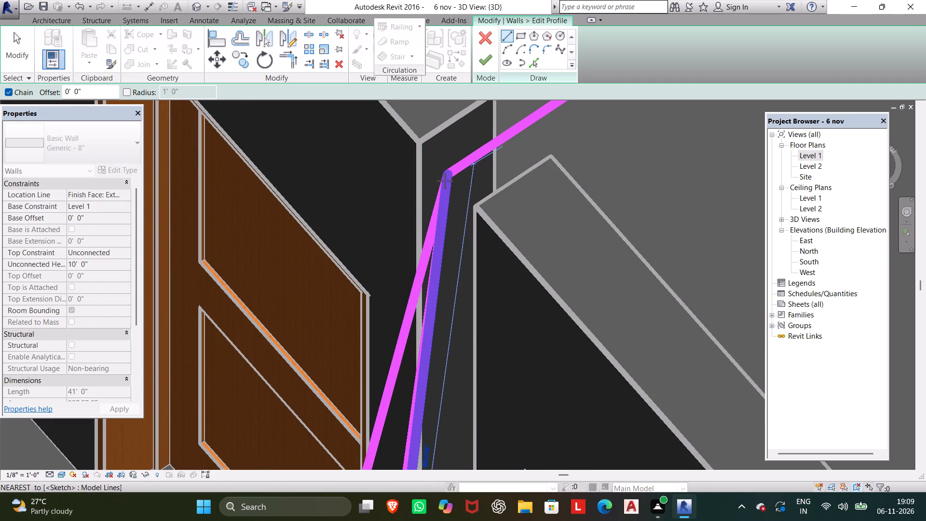
pyautogui.click(448, 176)
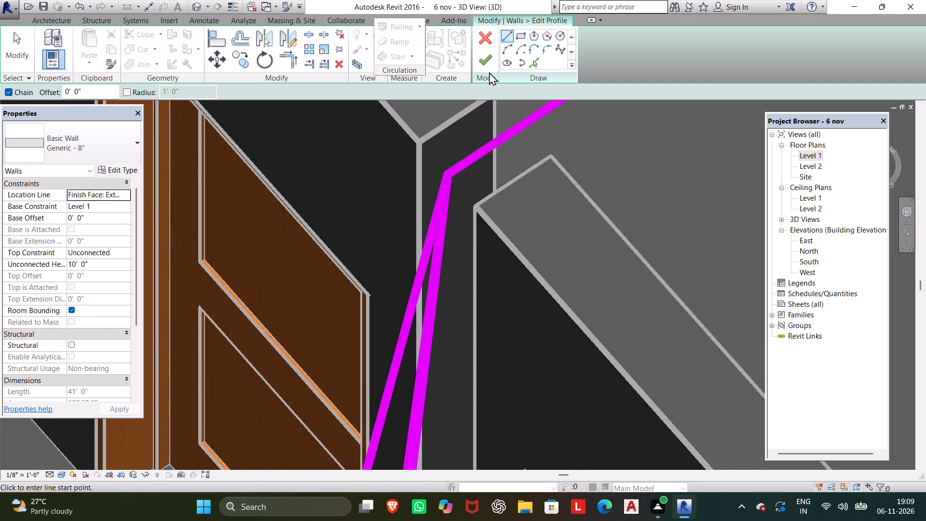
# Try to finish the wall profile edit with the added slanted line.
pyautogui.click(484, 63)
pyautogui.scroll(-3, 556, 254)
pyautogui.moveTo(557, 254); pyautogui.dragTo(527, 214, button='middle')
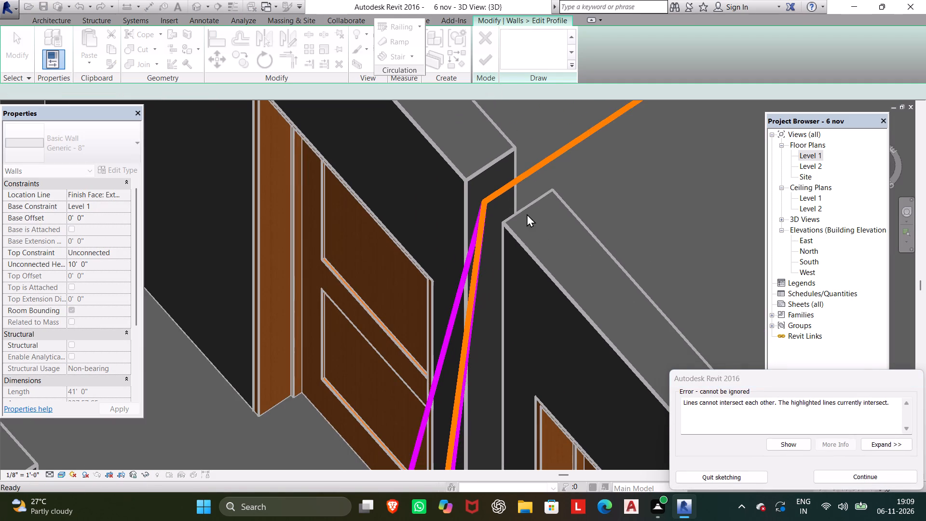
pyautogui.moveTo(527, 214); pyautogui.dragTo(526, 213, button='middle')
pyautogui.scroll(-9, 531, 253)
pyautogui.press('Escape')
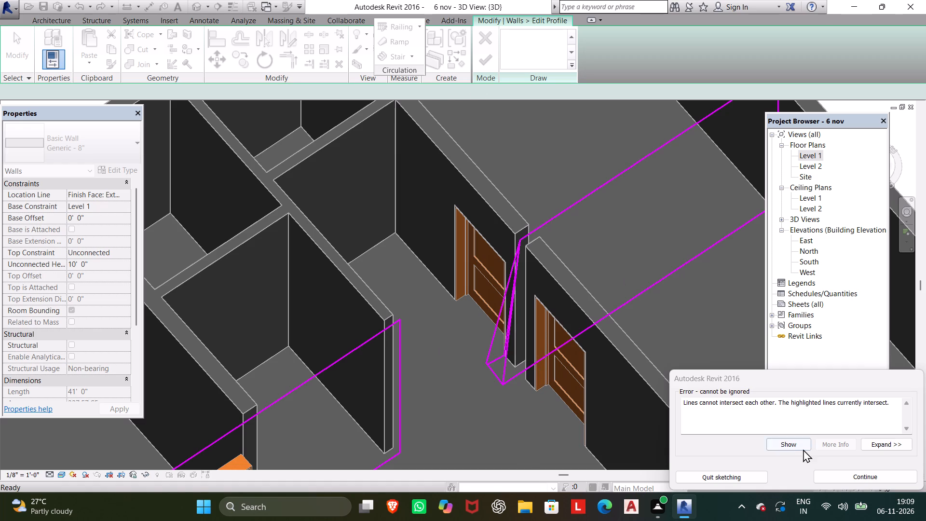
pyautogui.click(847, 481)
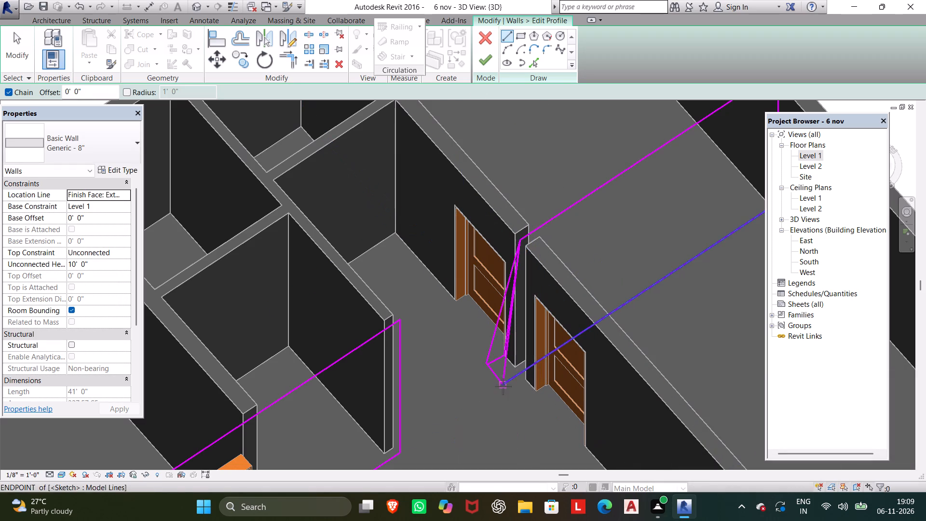
# Sketch a vertical line from the slanted edge's top endpoint down to the bottom profile line between the two doors.
pyautogui.scroll(6, 521, 252)
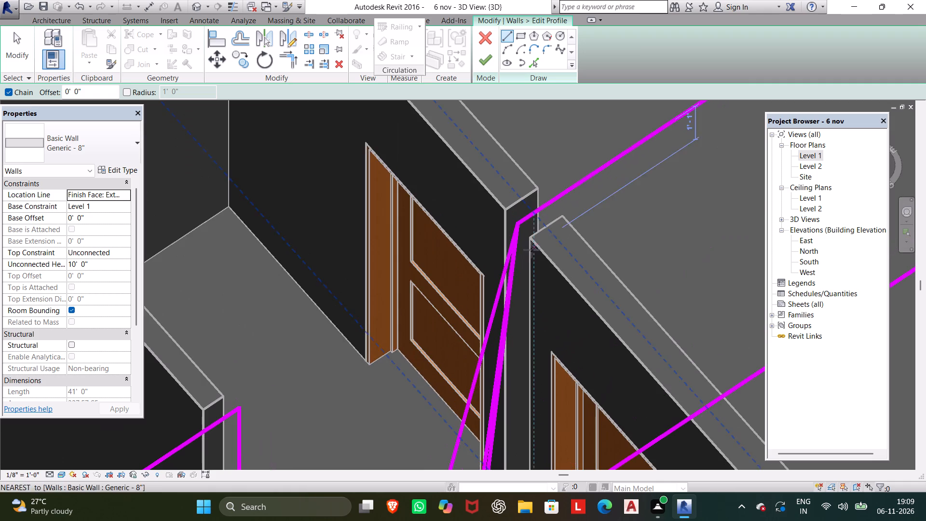
pyautogui.click(521, 223)
pyautogui.scroll(-2, 544, 433)
pyautogui.moveTo(544, 434); pyautogui.dragTo(539, 418, button='middle')
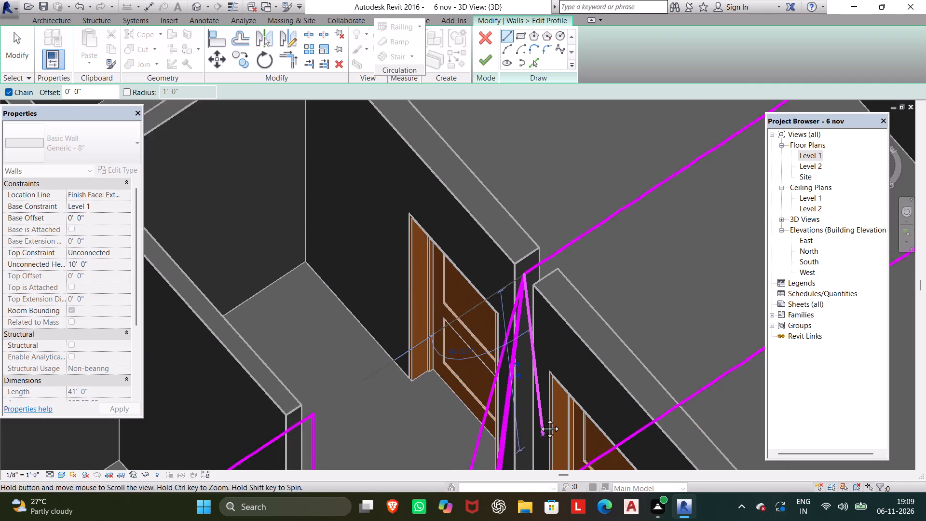
pyautogui.moveTo(539, 418); pyautogui.dragTo(526, 351, button='middle')
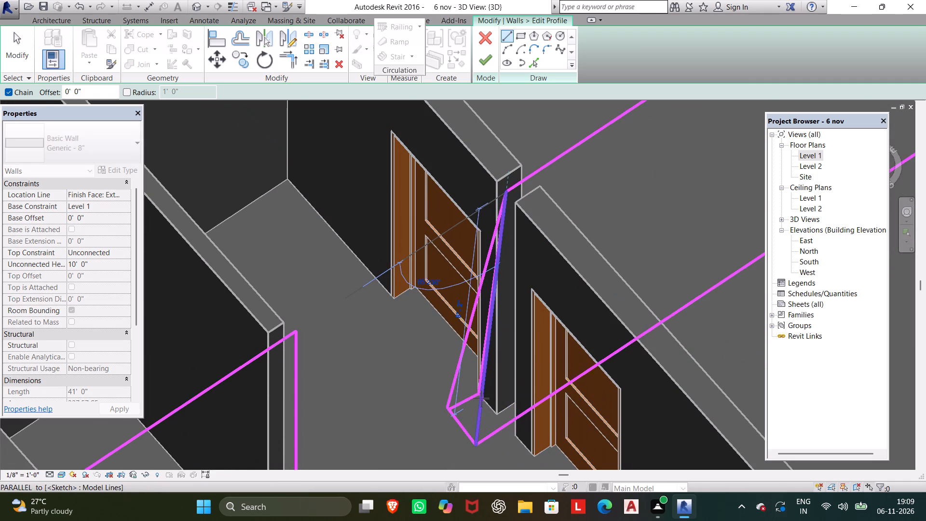
pyautogui.click(504, 425)
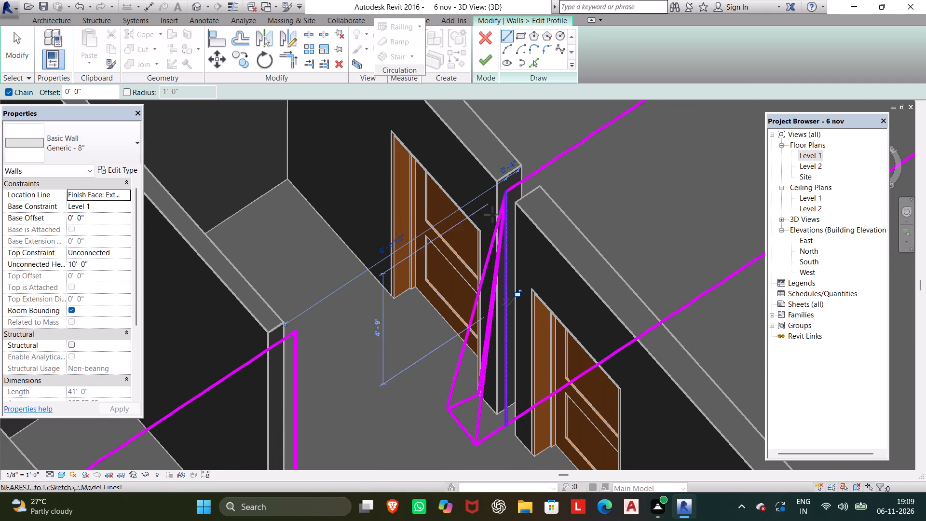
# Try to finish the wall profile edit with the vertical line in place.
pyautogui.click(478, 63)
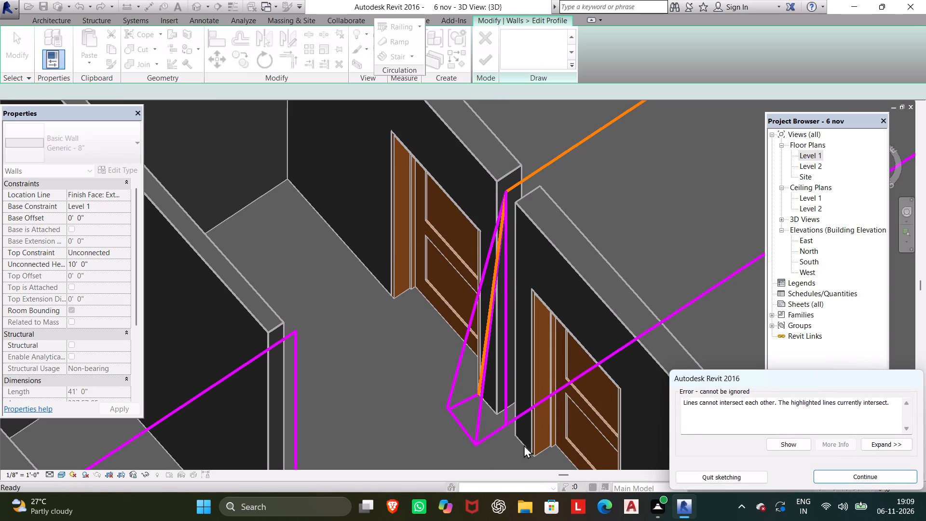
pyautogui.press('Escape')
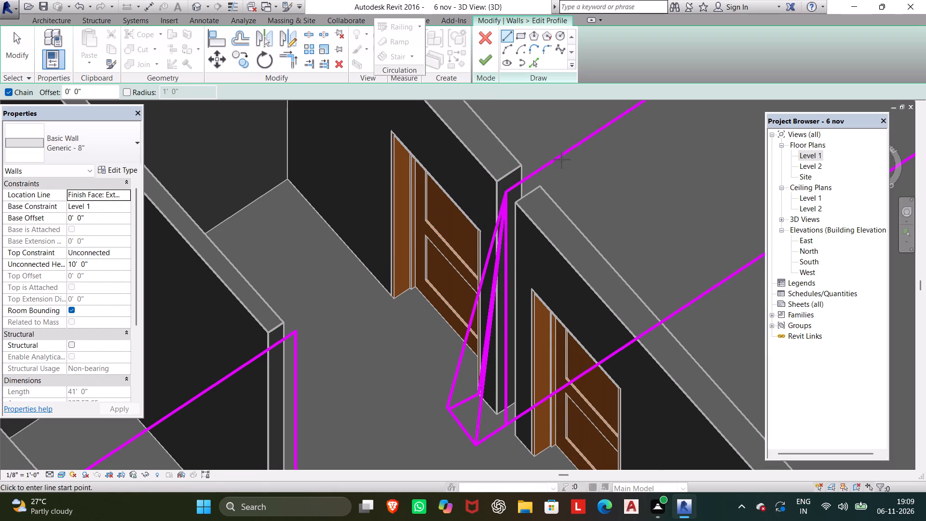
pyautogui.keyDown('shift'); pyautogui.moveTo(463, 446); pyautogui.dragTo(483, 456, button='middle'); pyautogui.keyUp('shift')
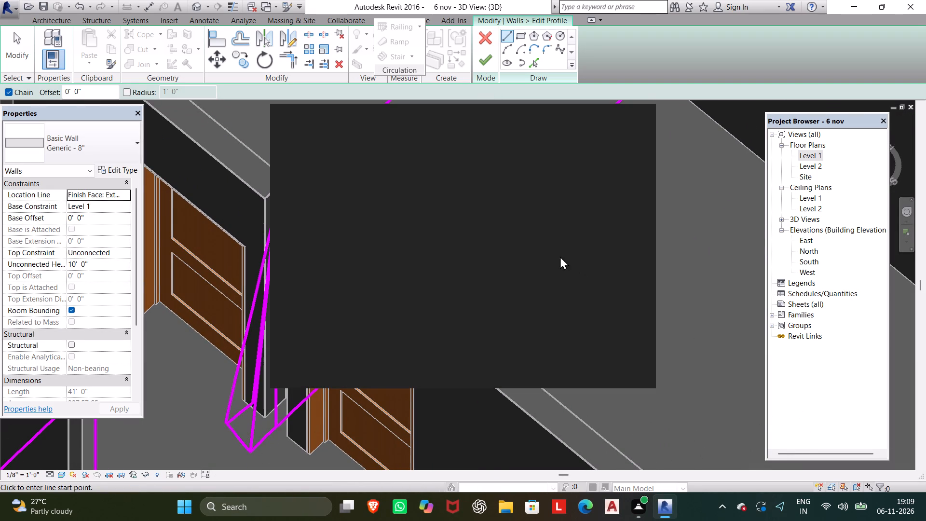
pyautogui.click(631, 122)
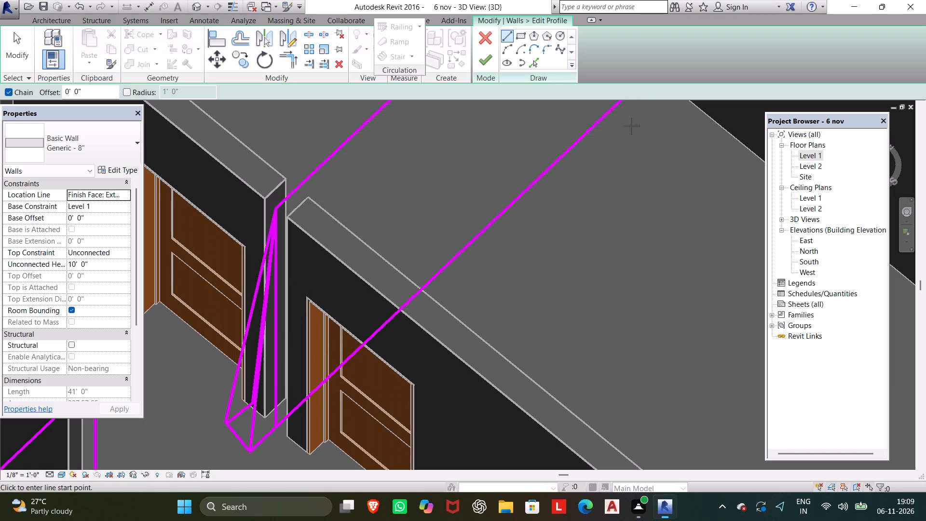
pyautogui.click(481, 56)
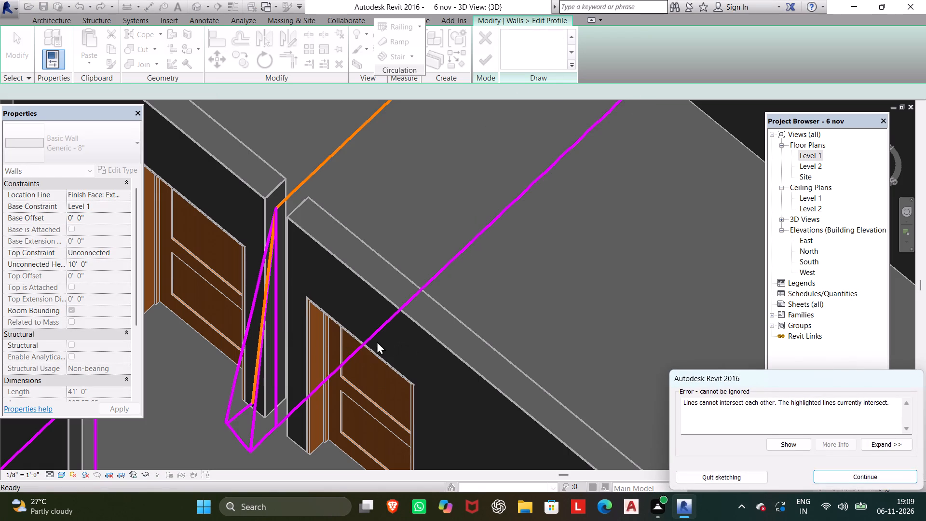
# Examine the highlighted intersecting profile lines between the two doors, especially around the slanted line's lower end.
pyautogui.keyDown('shift'); pyautogui.moveTo(281, 427); pyautogui.dragTo(362, 452, button='middle'); pyautogui.keyUp('shift')
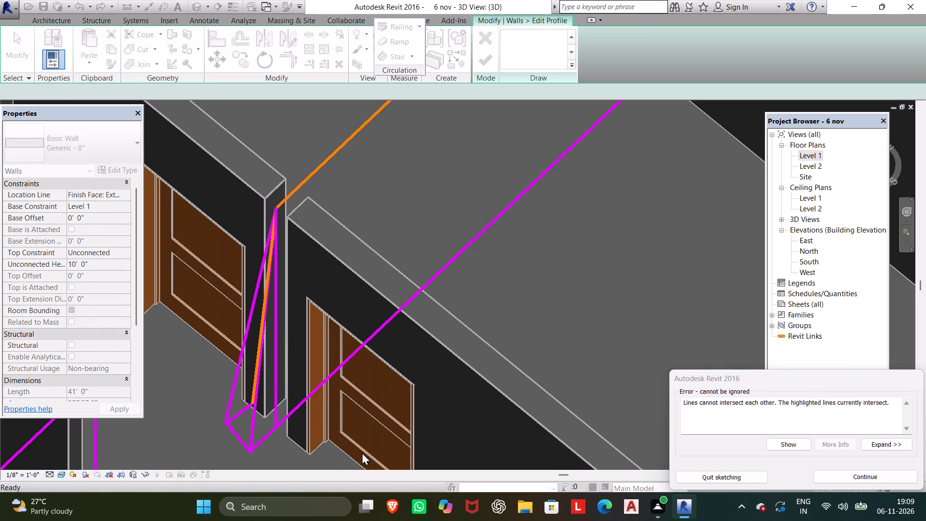
pyautogui.keyDown('shift'); pyautogui.moveTo(362, 452); pyautogui.dragTo(376, 443, button='middle'); pyautogui.keyUp('shift')
pyautogui.click(785, 444)
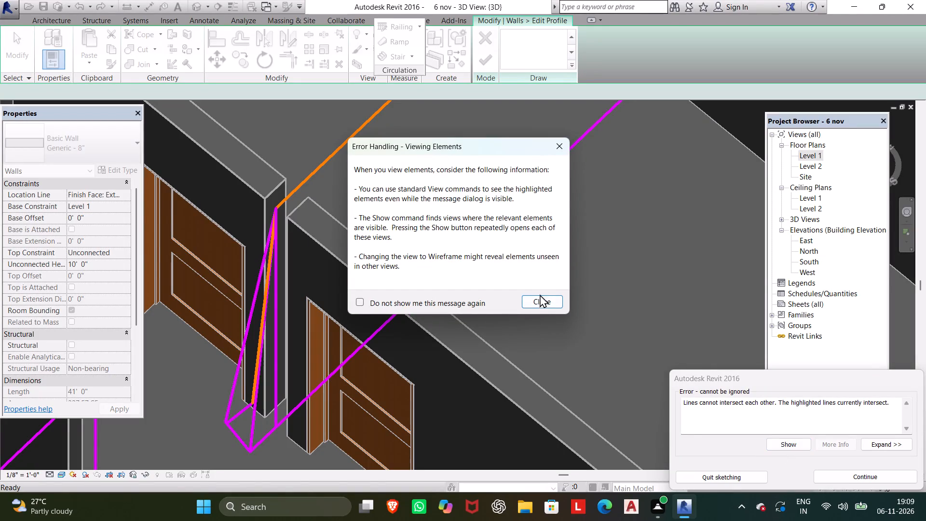
pyautogui.click(542, 304)
pyautogui.scroll(5, 322, 329)
pyautogui.scroll(3, 259, 337)
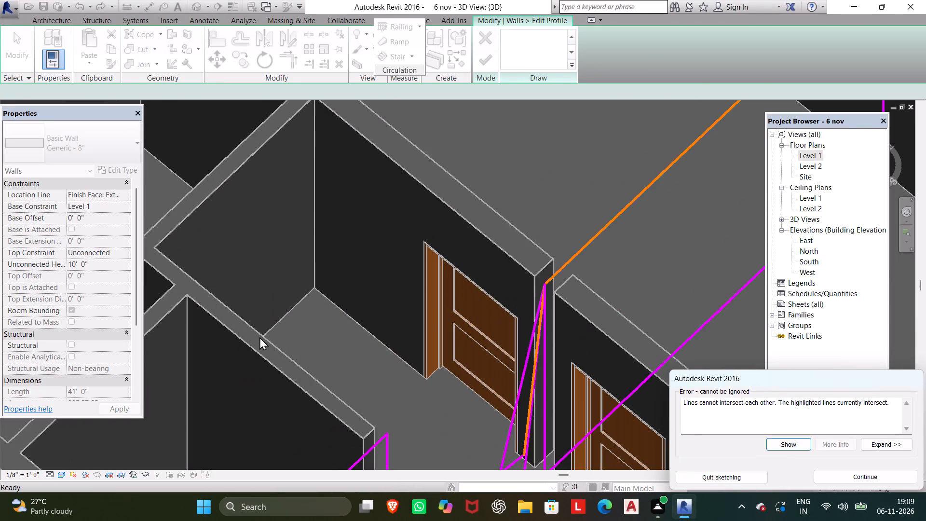
pyautogui.moveTo(434, 327); pyautogui.dragTo(441, 205, button='middle')
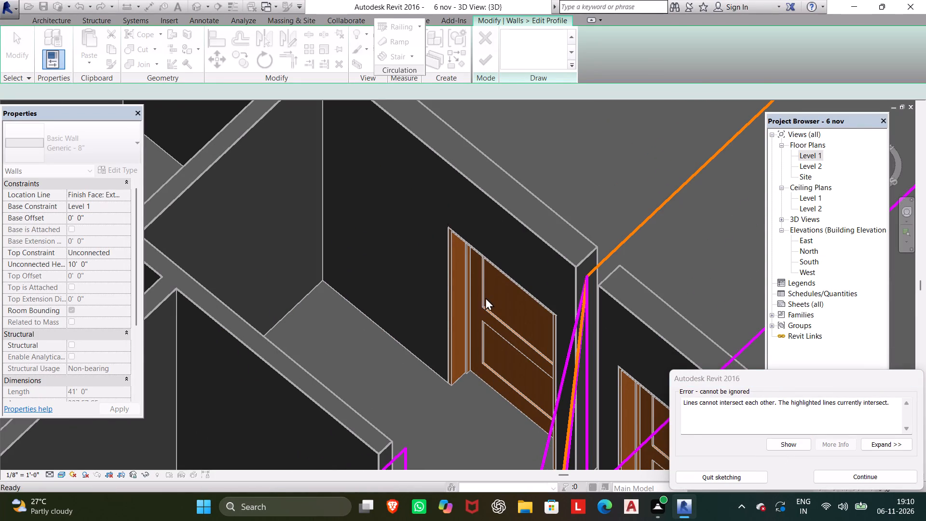
pyautogui.scroll(-1, 497, 301)
pyautogui.moveTo(499, 299); pyautogui.dragTo(486, 171, button='middle')
pyautogui.scroll(-1, 541, 260)
pyautogui.moveTo(541, 259); pyautogui.dragTo(511, 155, button='middle')
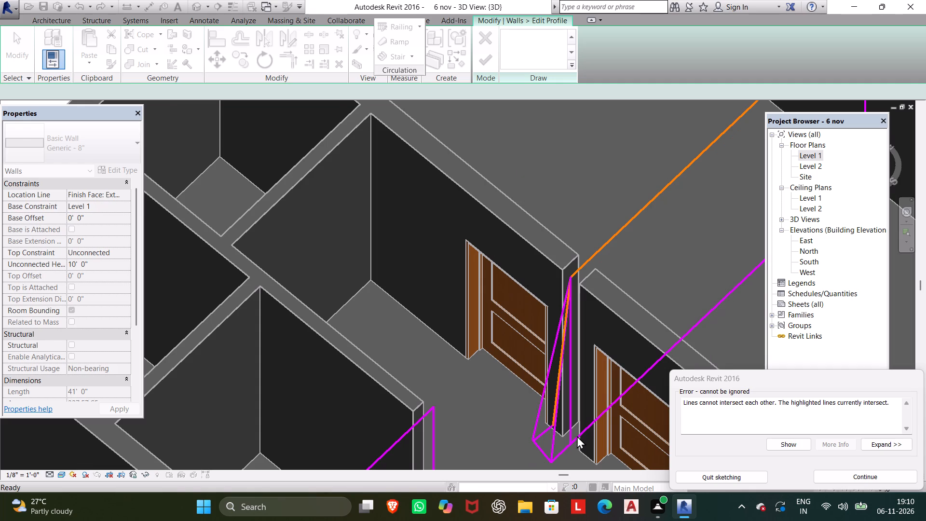
pyautogui.scroll(8, 556, 412)
pyautogui.moveTo(563, 413); pyautogui.dragTo(575, 320, button='middle')
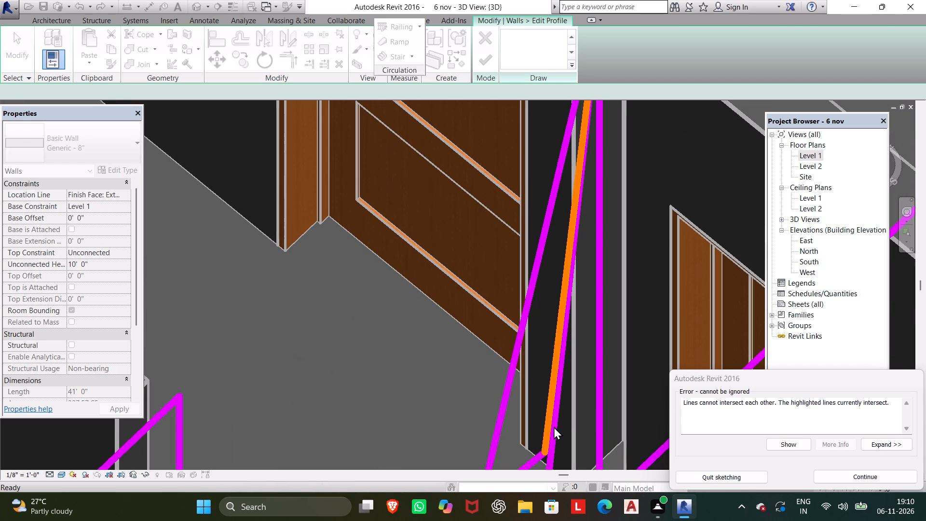
pyautogui.click(546, 426)
pyautogui.doubleClick(546, 426)
pyautogui.click(886, 491)
pyautogui.click(884, 483)
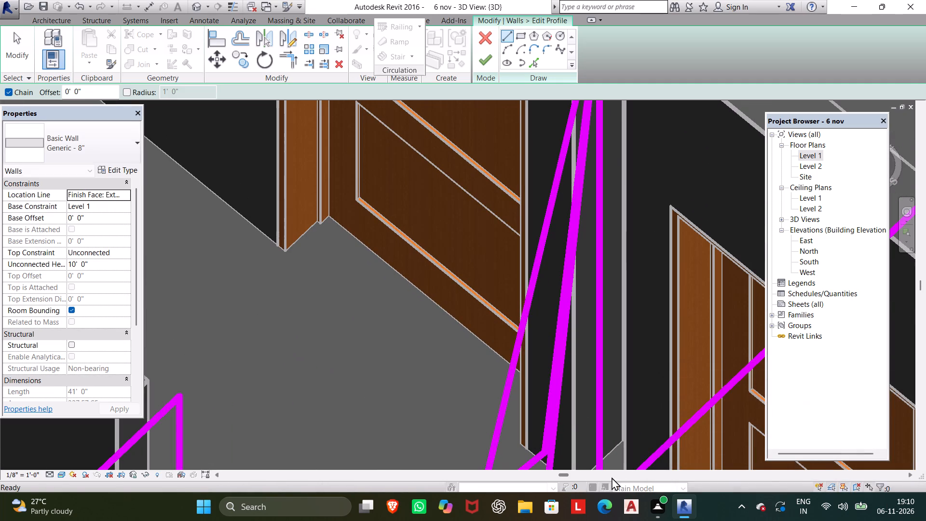
# Delete the shorter of the two nearly overlapping slanted profile lines between the doors, leaving the full-height one.
pyautogui.scroll(4, 548, 445)
pyautogui.click(548, 427)
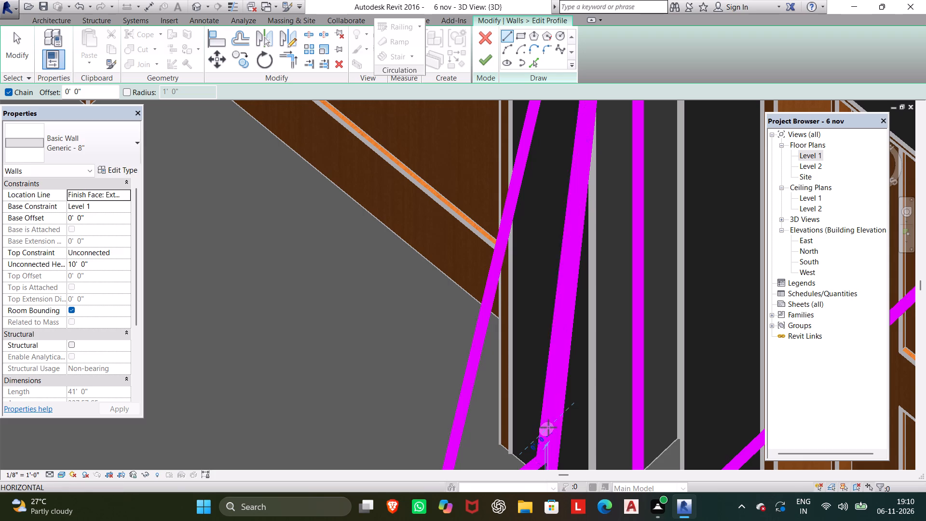
pyautogui.press('Escape')
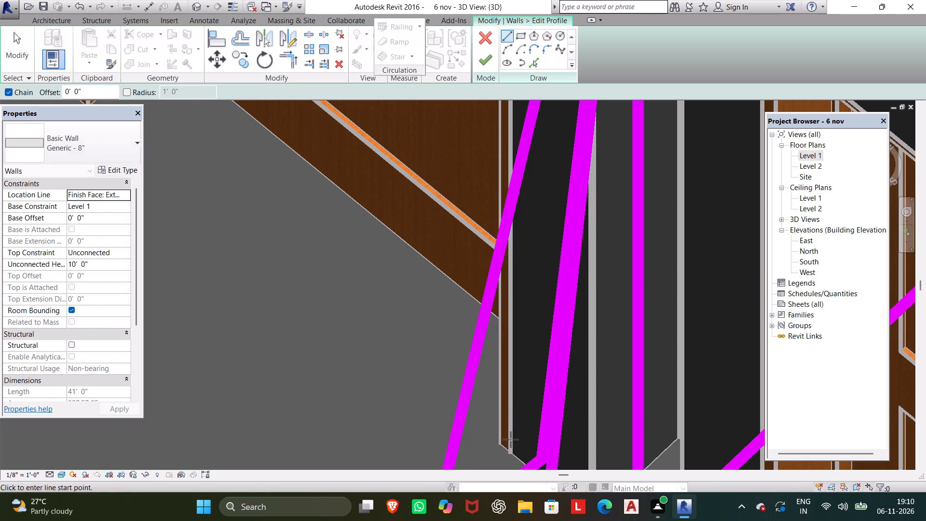
pyautogui.press('Escape')
pyautogui.click(543, 423)
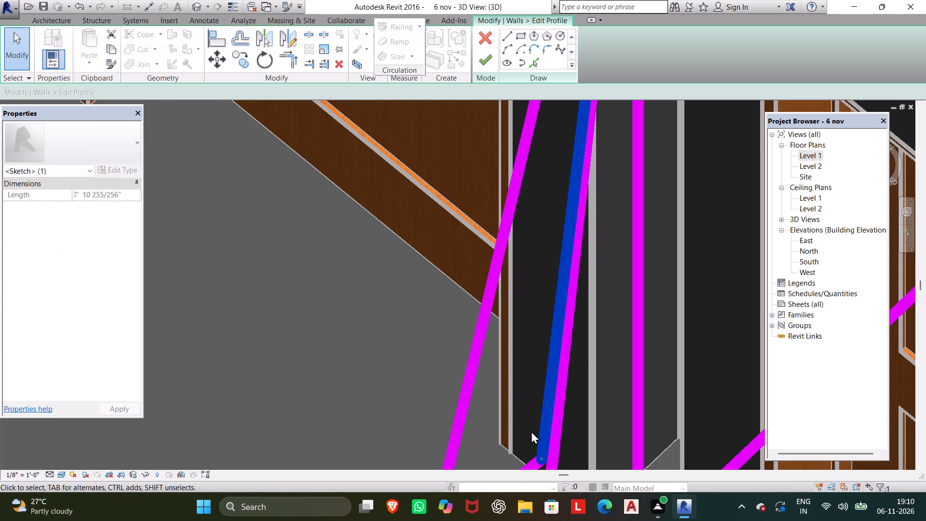
pyautogui.press('Delete')
# Delete the 10" line near the slanted edge's lower end and try to finish the wall profile edit.
pyautogui.scroll(-2, 539, 430)
pyautogui.moveTo(539, 430); pyautogui.dragTo(542, 335, button='middle')
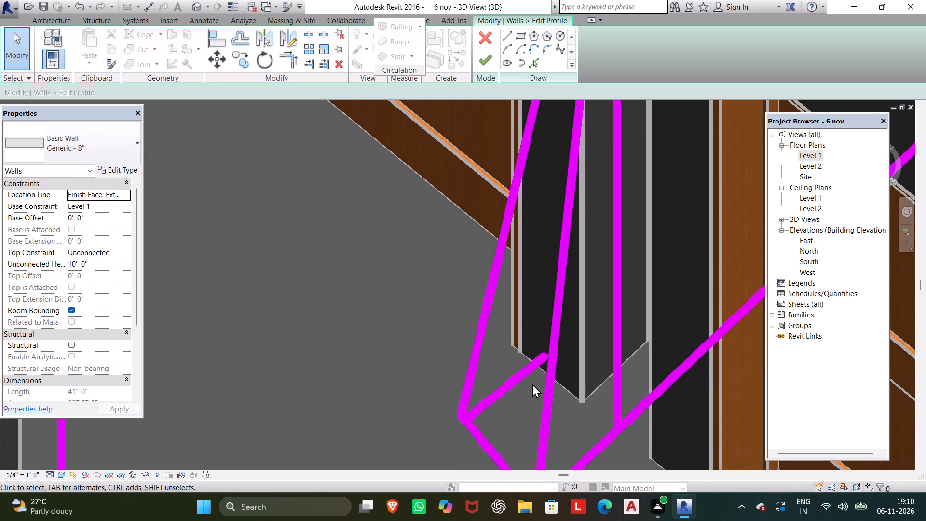
pyautogui.click(545, 352)
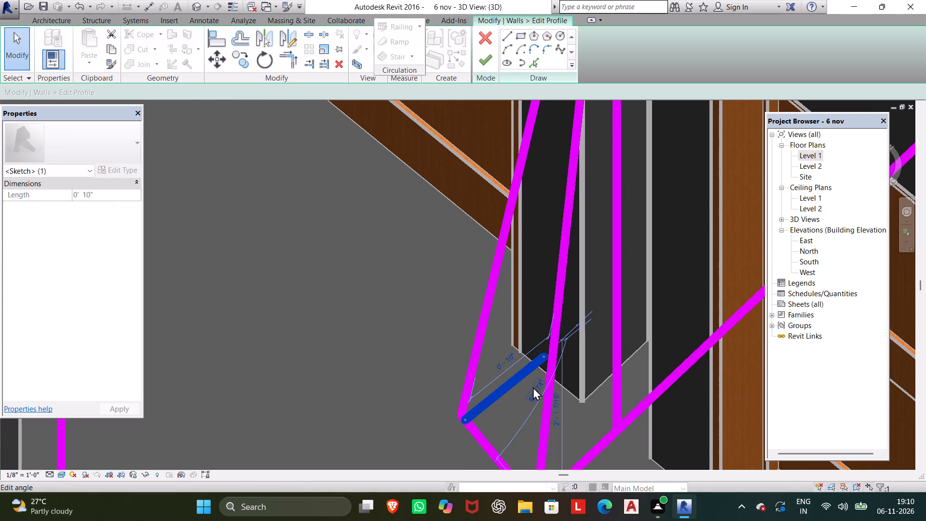
pyautogui.press('Delete')
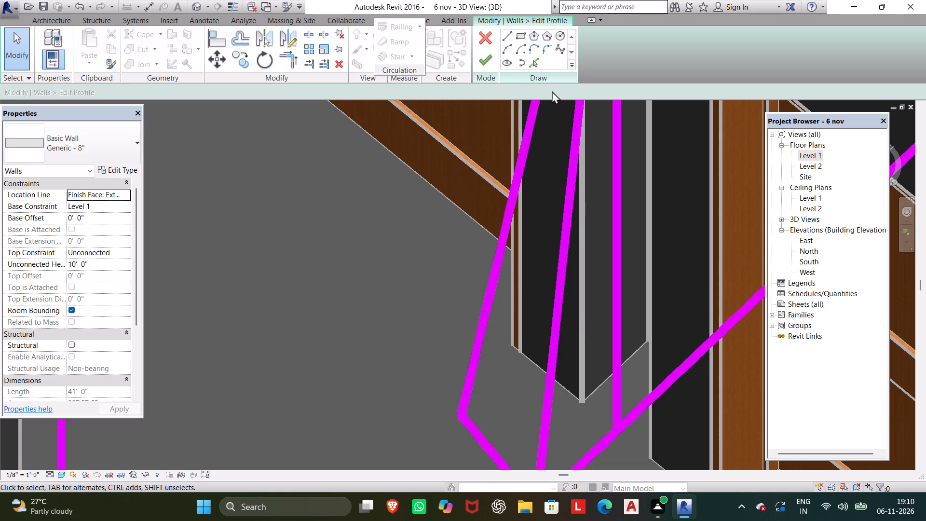
pyautogui.click(485, 62)
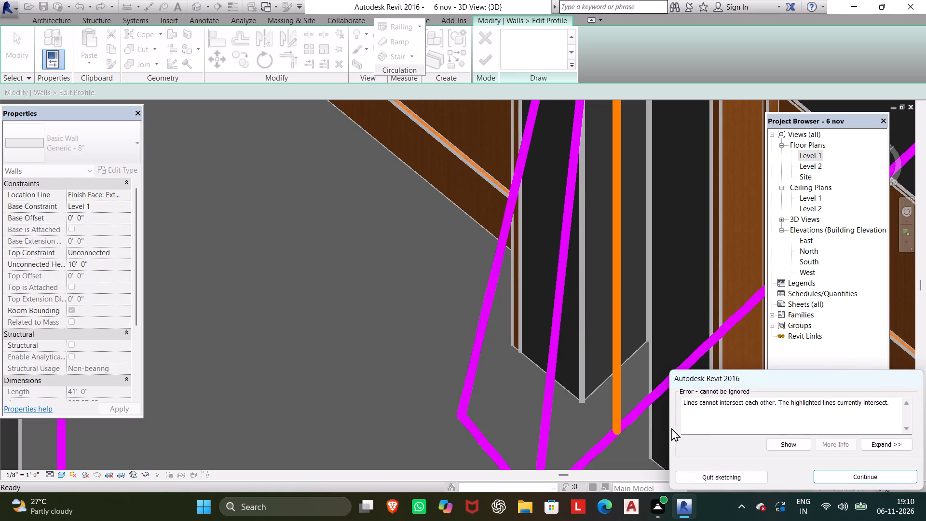
pyautogui.click(858, 475)
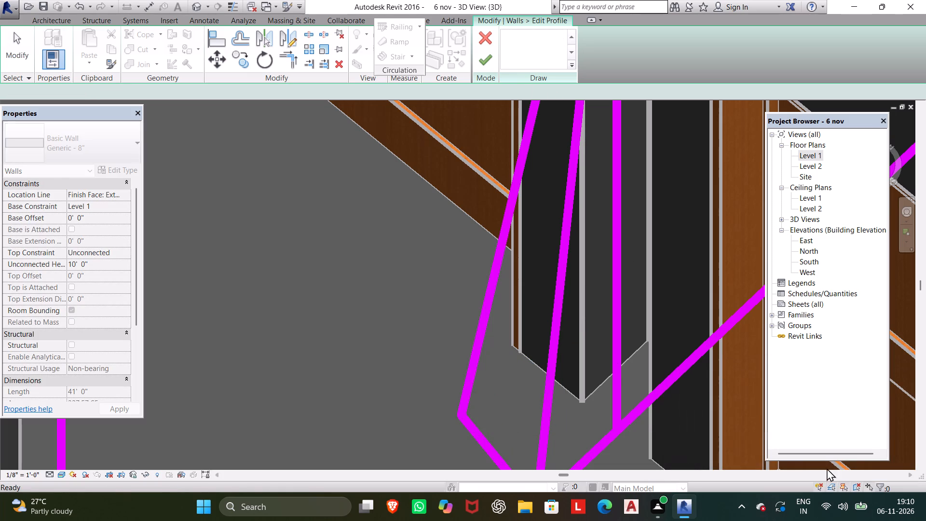
# Delete the 10' vertical profile line between the two doors and try to finish the profile edit.
pyautogui.click(617, 388)
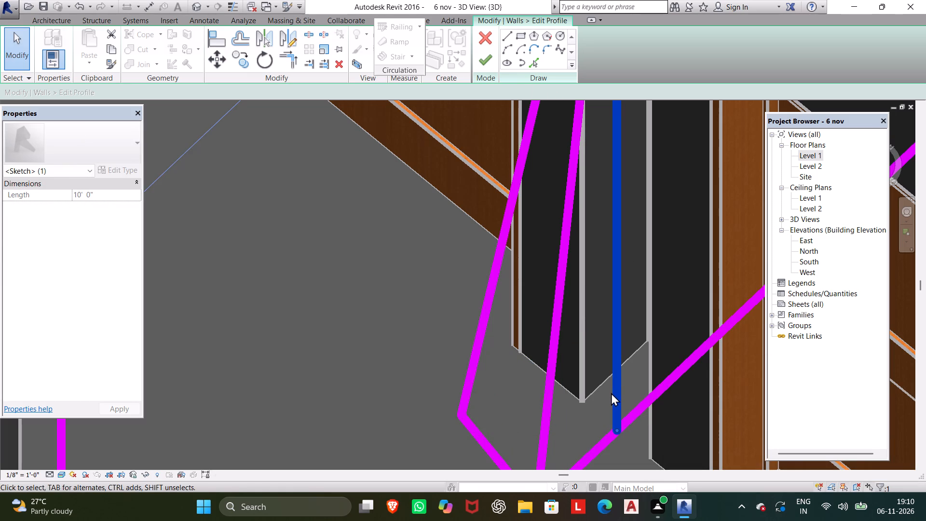
pyautogui.press('Delete')
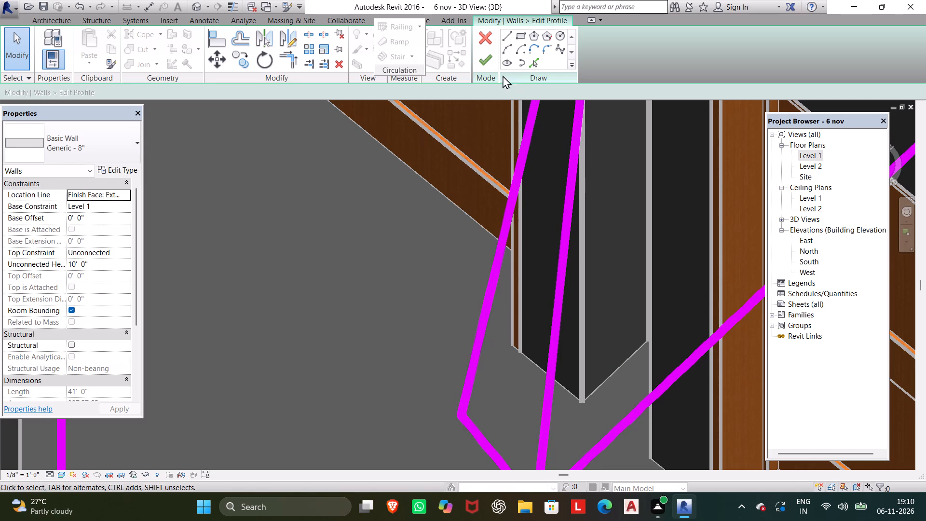
pyautogui.click(476, 60)
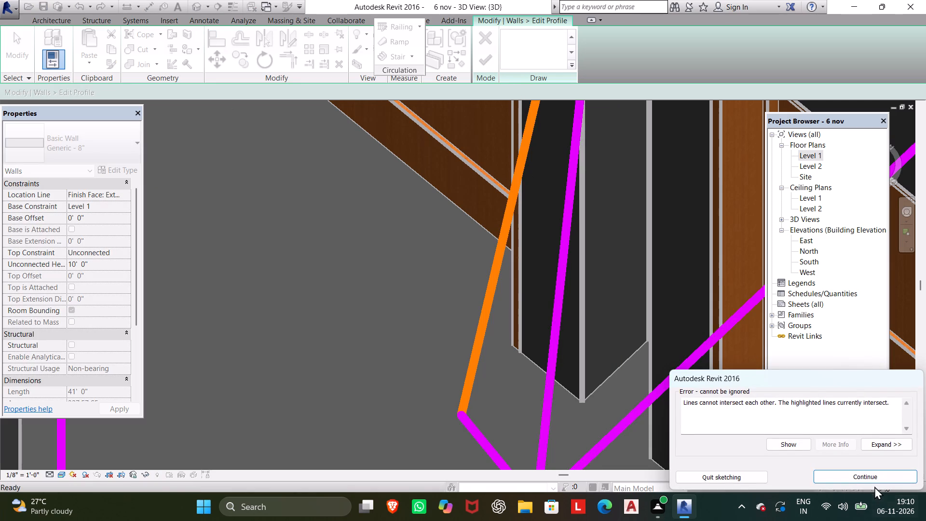
pyautogui.click(874, 478)
# Delete the 7' 9" profile line on the opening side of the slanted edge and try to finish the profile edit.
pyautogui.click(471, 359)
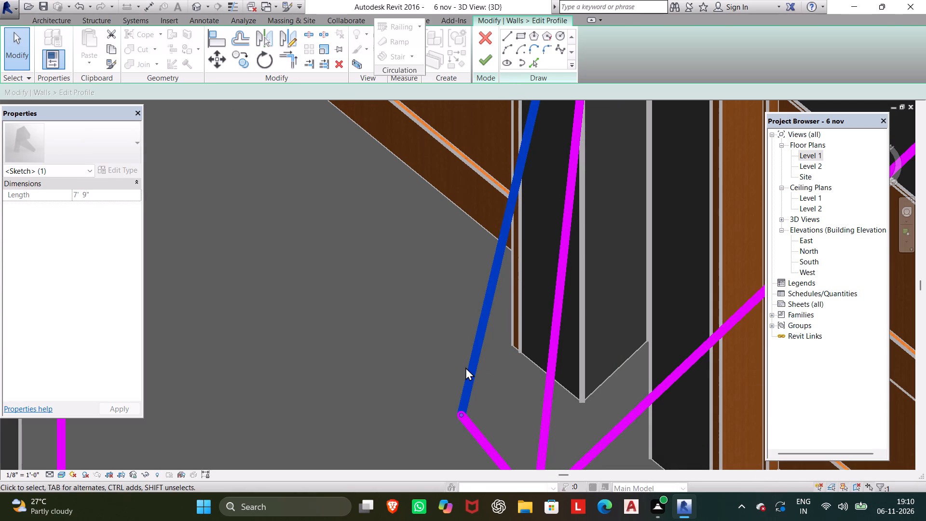
pyautogui.press('Delete')
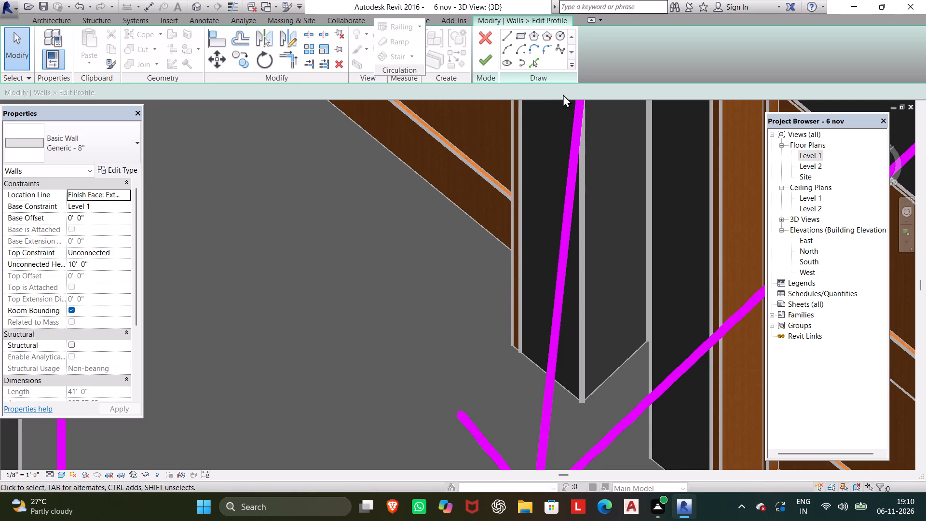
pyautogui.click(482, 59)
pyautogui.click(872, 480)
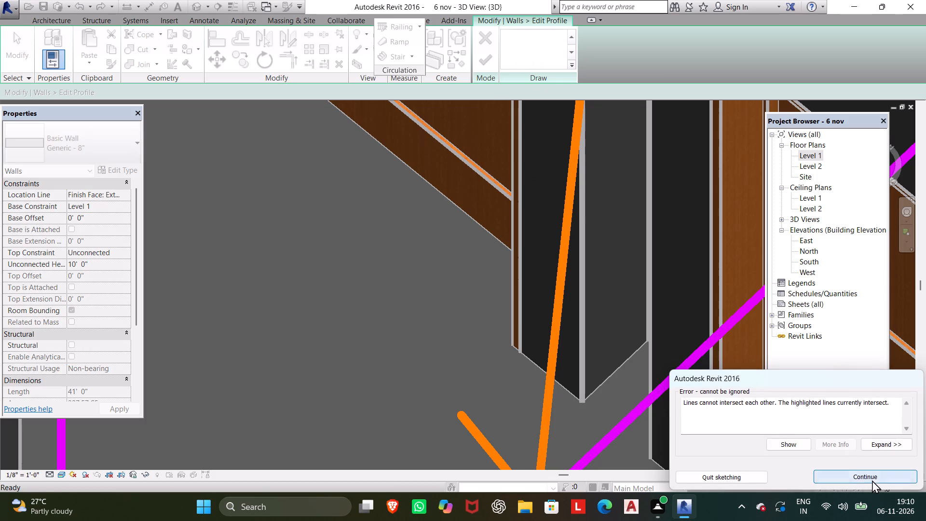
# Delete the leftover short profile line at the slanted edge's lower endpoint.
pyautogui.scroll(-5, 788, 427)
pyautogui.scroll(-2, 677, 356)
pyautogui.moveTo(678, 354); pyautogui.dragTo(675, 329, button='middle')
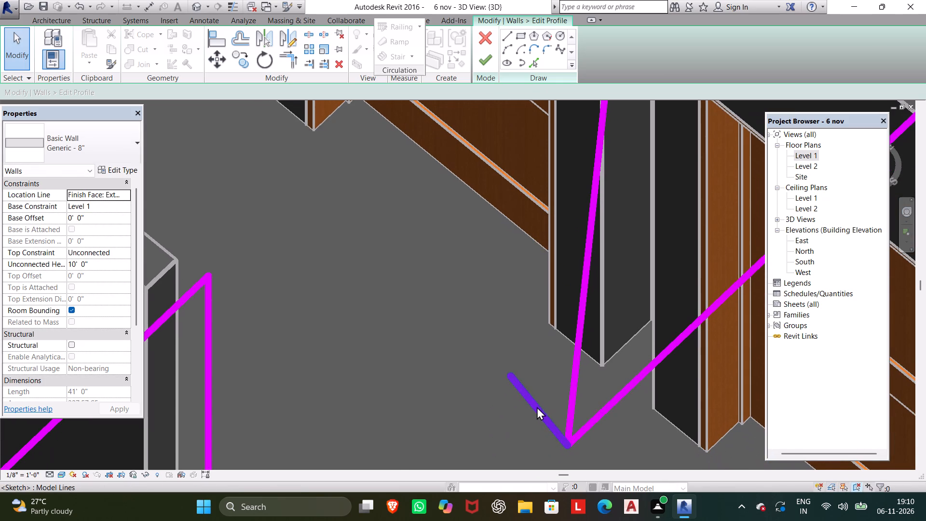
pyautogui.click(532, 401)
pyautogui.press('Delete')
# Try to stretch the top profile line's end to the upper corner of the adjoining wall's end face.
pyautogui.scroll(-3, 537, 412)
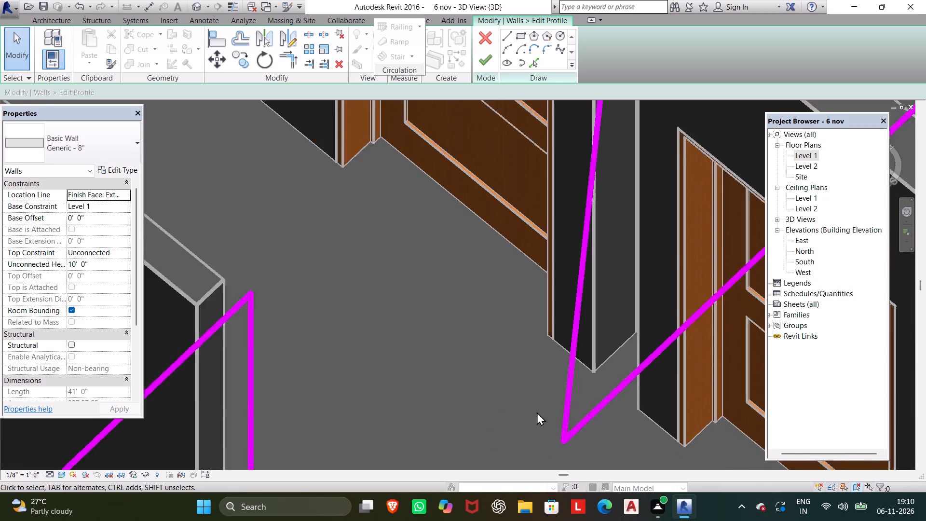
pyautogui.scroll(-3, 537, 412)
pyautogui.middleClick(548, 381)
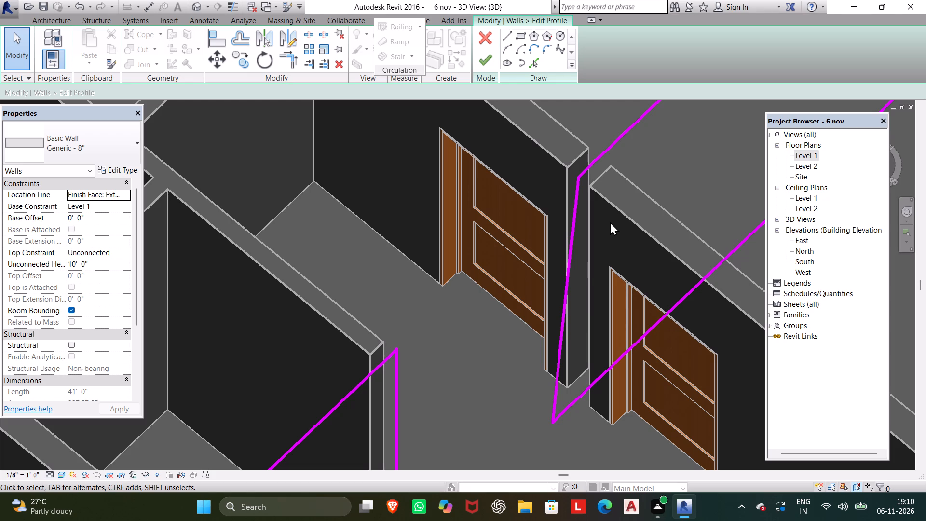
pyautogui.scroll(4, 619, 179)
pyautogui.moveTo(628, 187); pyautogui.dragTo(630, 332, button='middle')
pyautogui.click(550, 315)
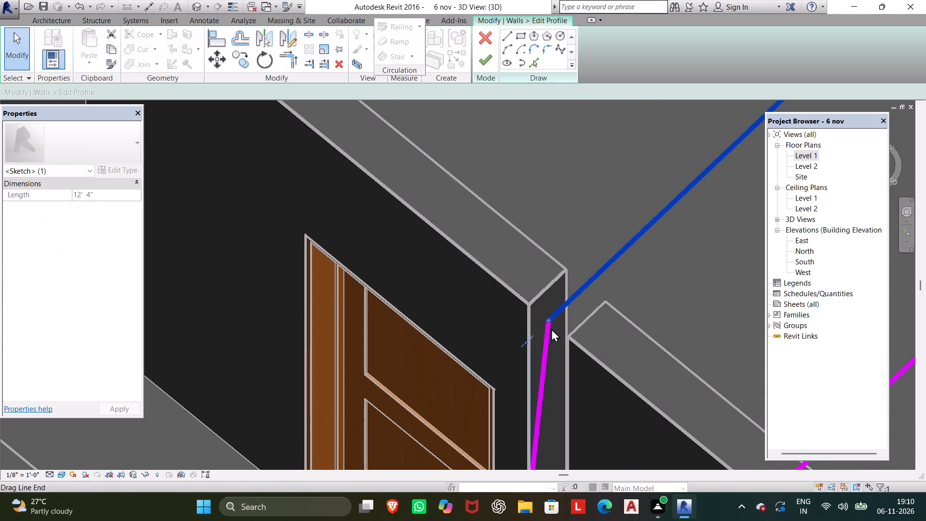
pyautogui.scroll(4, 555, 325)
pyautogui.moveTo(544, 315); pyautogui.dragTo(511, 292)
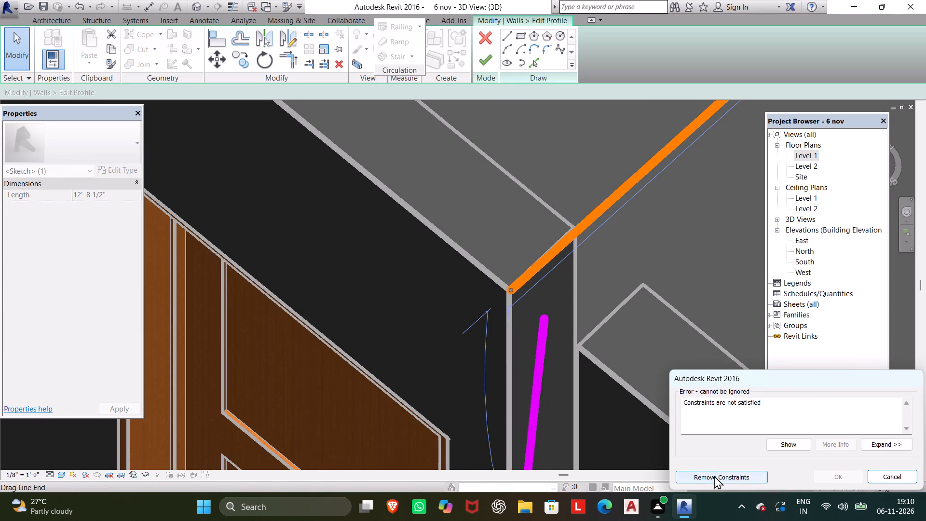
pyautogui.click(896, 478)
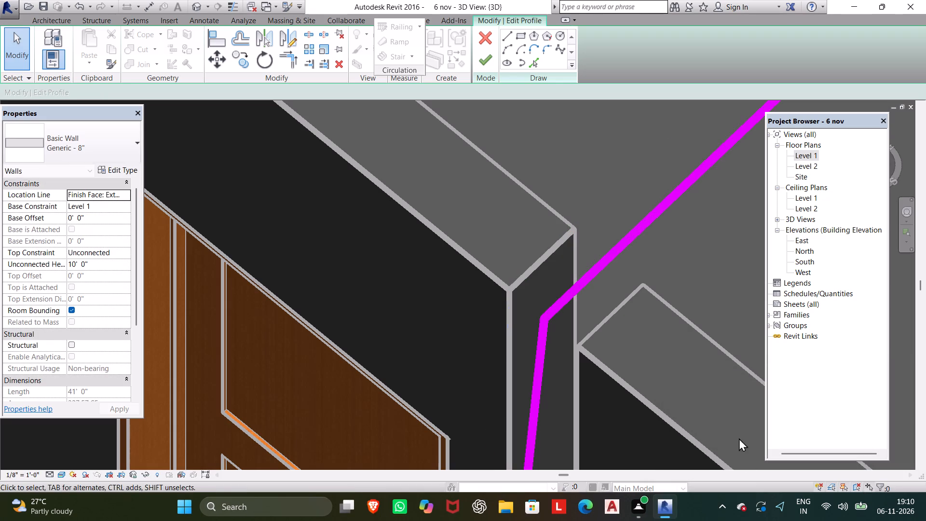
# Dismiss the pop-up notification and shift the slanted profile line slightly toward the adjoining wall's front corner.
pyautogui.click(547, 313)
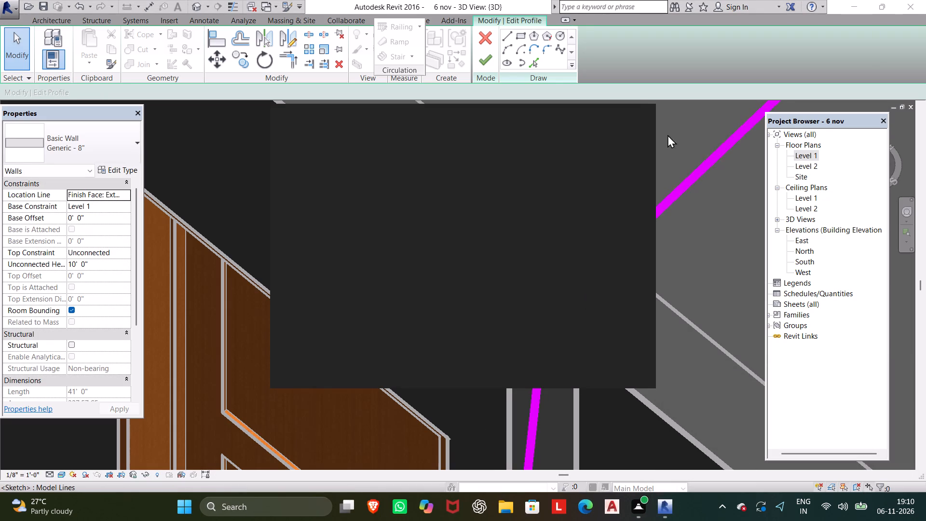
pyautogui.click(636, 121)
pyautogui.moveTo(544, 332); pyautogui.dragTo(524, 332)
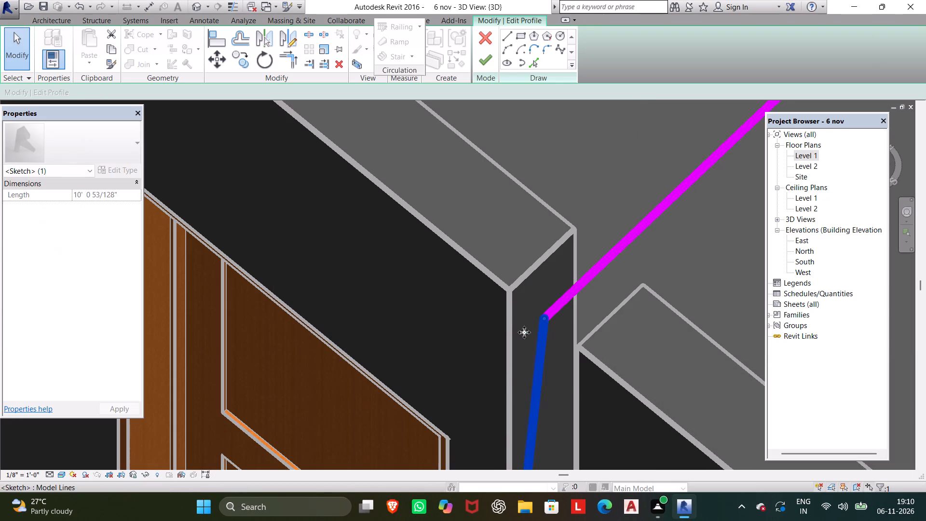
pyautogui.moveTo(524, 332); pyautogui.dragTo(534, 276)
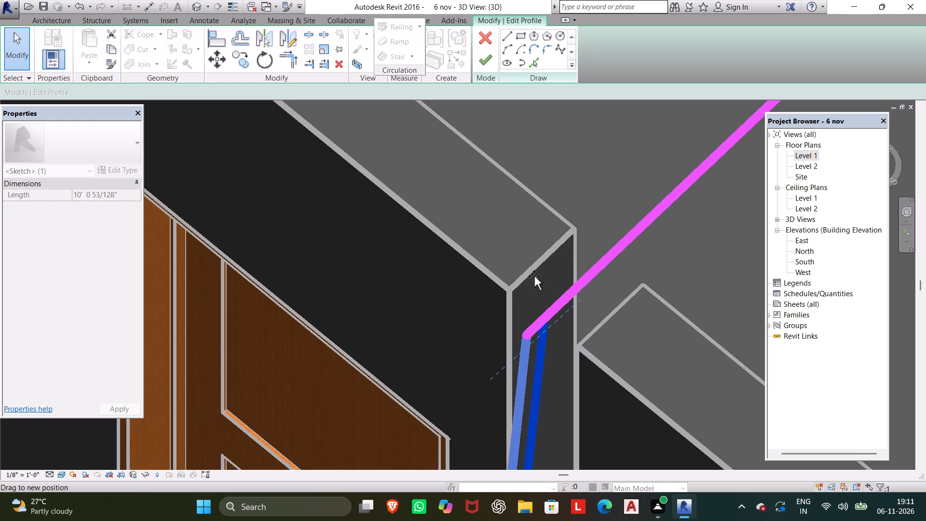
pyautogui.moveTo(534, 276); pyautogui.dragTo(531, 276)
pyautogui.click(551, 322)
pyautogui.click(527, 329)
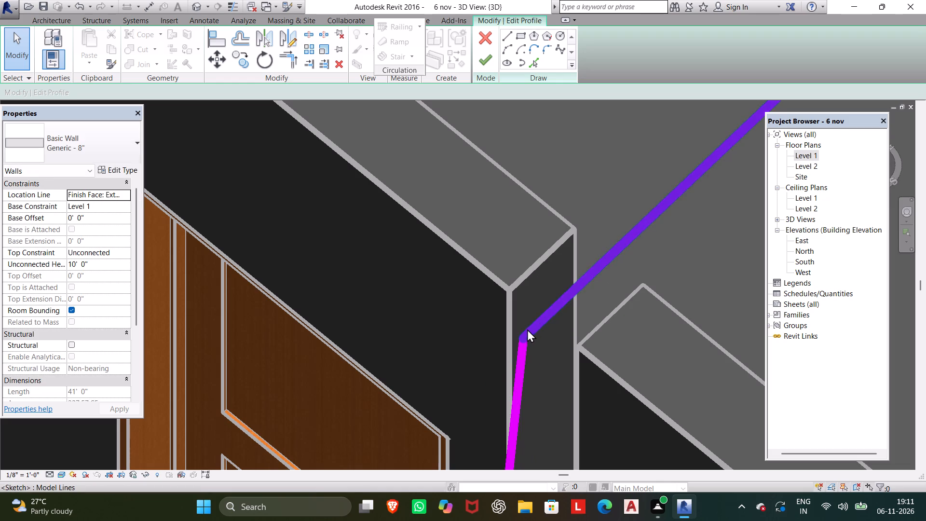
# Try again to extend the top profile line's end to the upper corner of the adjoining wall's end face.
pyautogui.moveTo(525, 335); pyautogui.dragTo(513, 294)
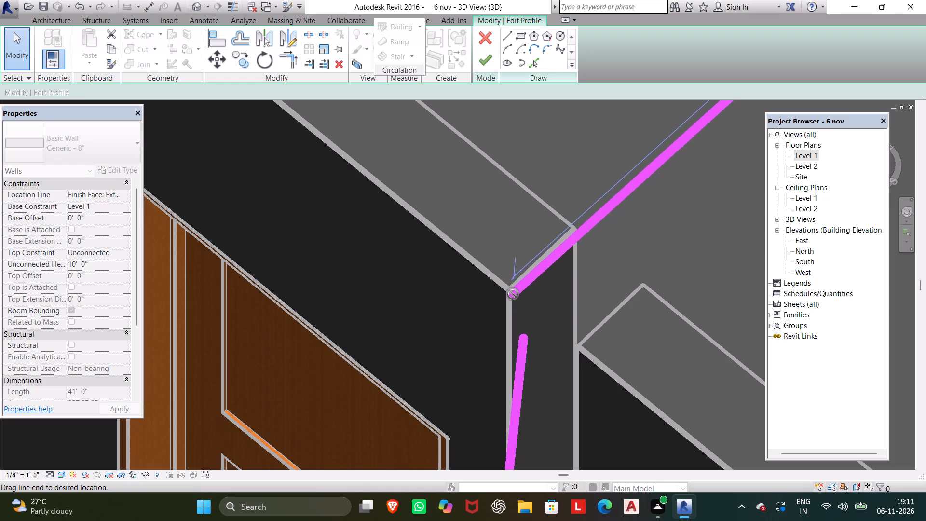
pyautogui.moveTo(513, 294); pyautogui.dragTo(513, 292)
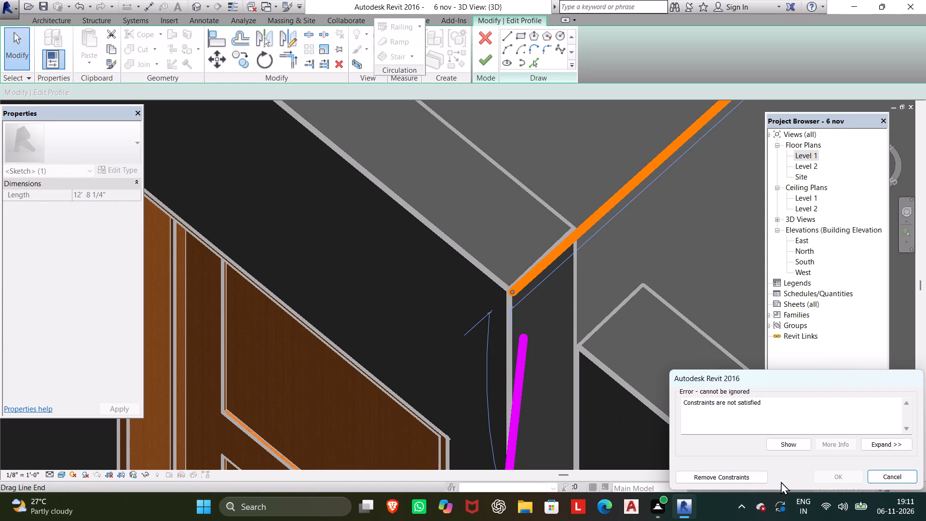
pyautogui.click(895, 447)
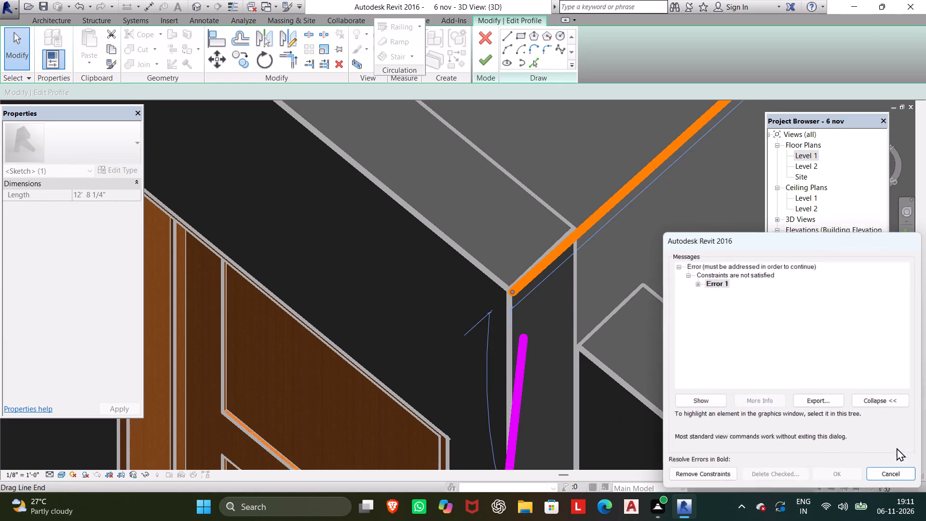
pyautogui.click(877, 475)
# Shorten the bottom profile line to 12' 0" by moving its free end to the base corner of the wall holding the nearer door.
pyautogui.scroll(-8, 549, 361)
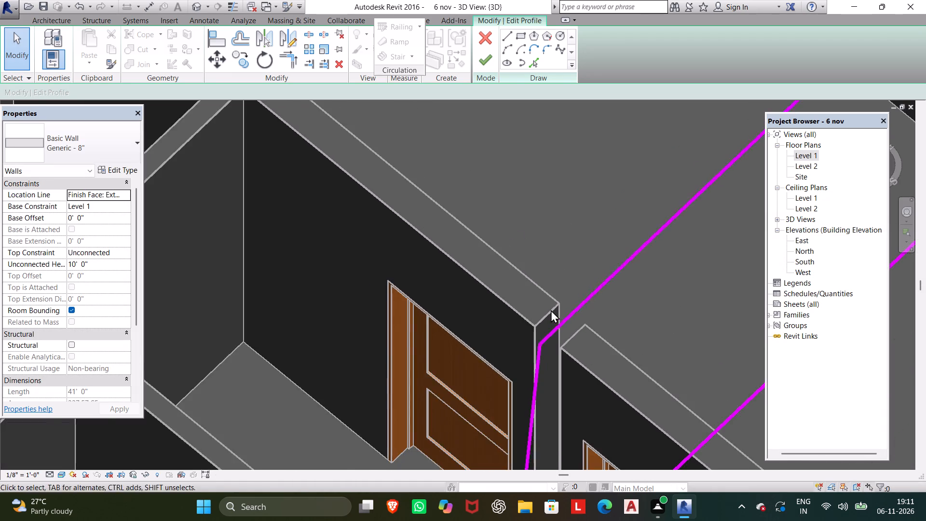
pyautogui.scroll(-1, 551, 310)
pyautogui.moveTo(551, 295); pyautogui.dragTo(544, 211, button='middle')
pyautogui.click(523, 452)
pyautogui.moveTo(526, 445); pyautogui.dragTo(544, 341, button='middle')
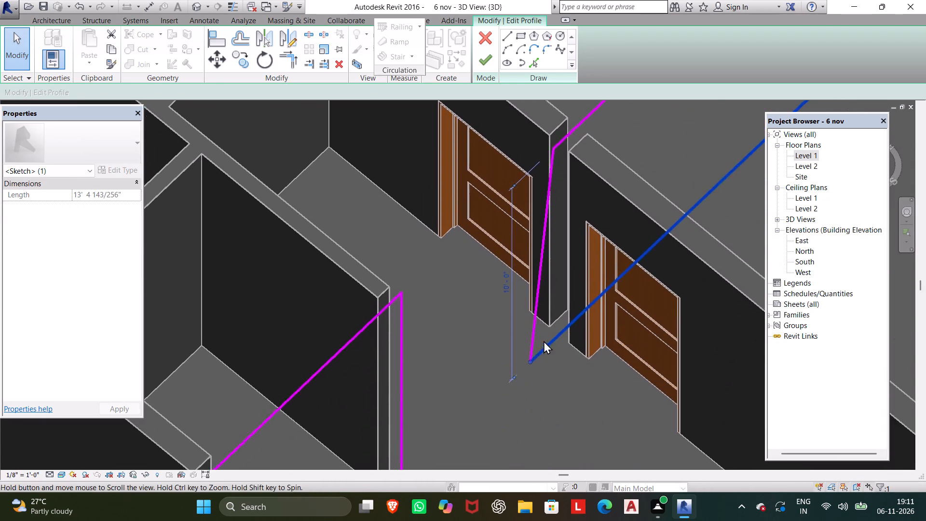
pyautogui.scroll(5, 532, 360)
pyautogui.moveTo(528, 360); pyautogui.dragTo(608, 317)
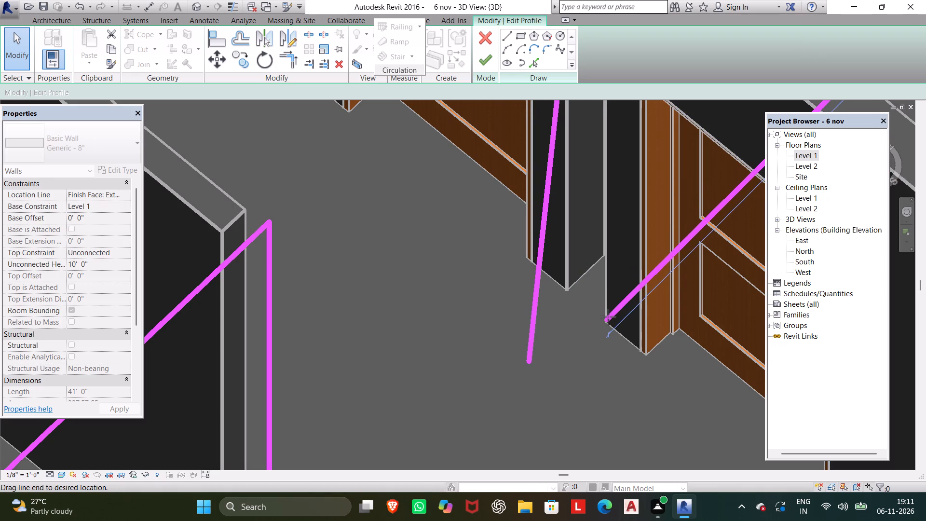
pyautogui.moveTo(608, 317); pyautogui.dragTo(609, 320)
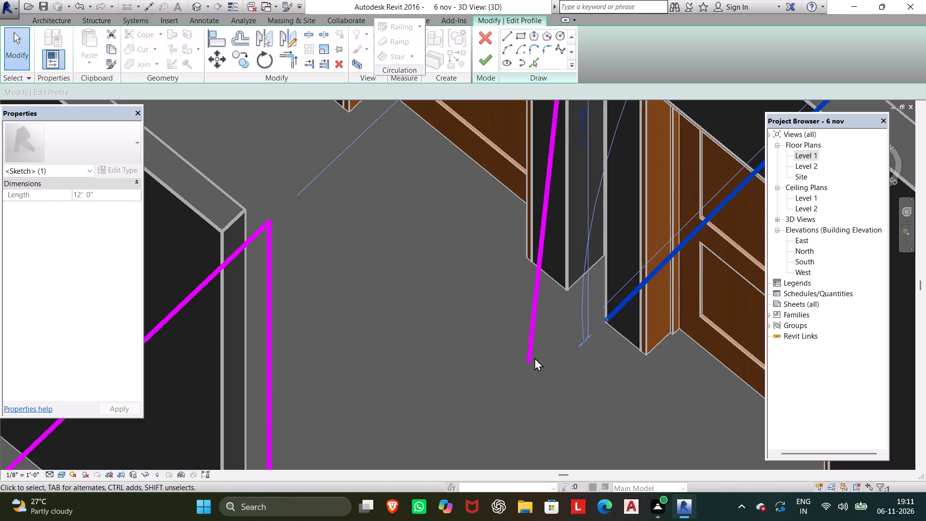
# Move the slanted profile line over to the shortened bottom line and join its lower end to that line's endpoint.
pyautogui.moveTo(530, 359); pyautogui.dragTo(599, 318)
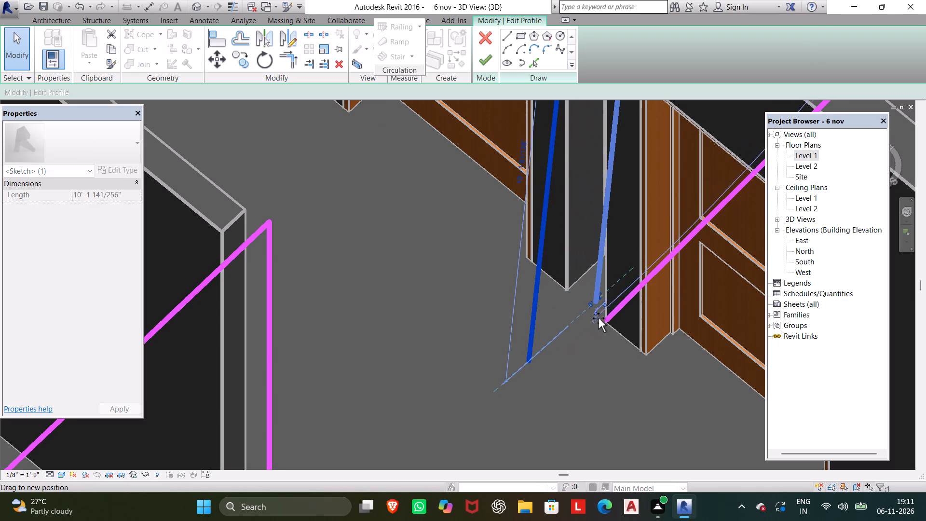
pyautogui.moveTo(599, 318); pyautogui.dragTo(607, 316)
pyautogui.scroll(5, 609, 288)
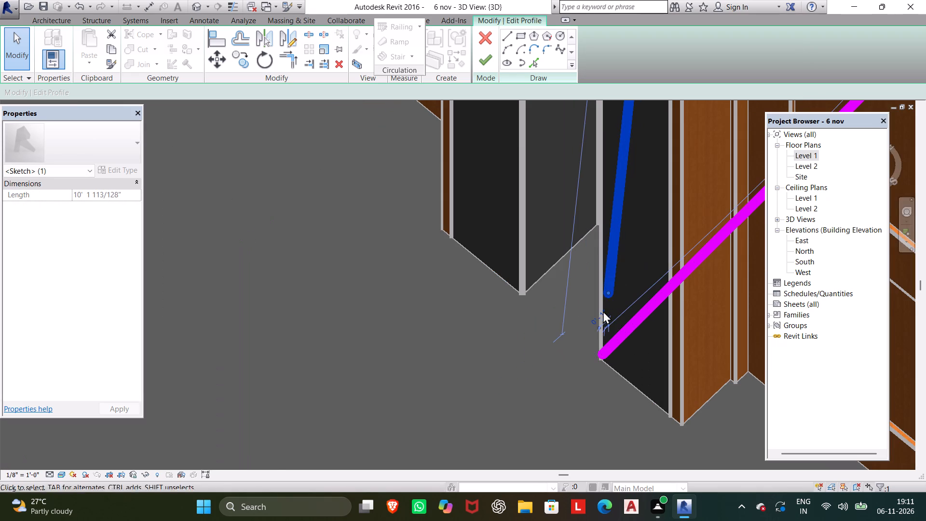
pyautogui.moveTo(608, 295); pyautogui.dragTo(600, 353)
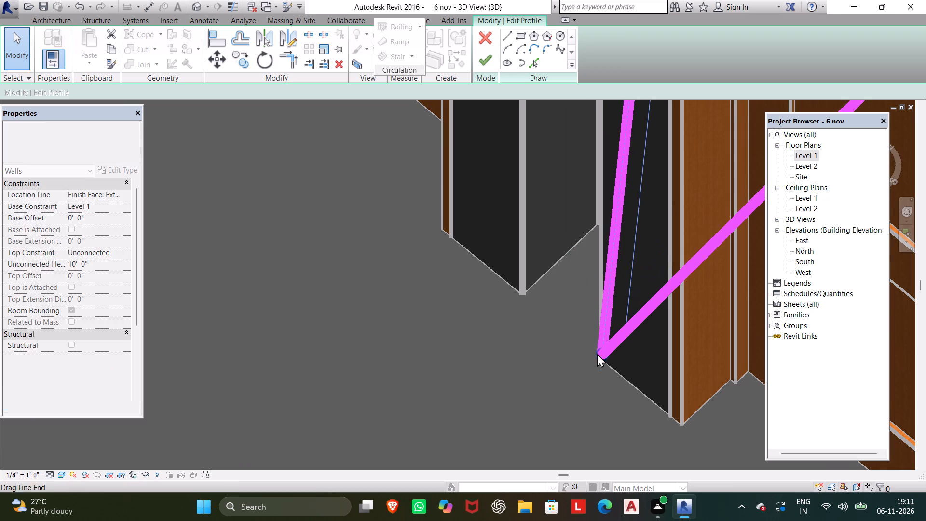
# Move the slanted profile line's upper end to the upper corner of the adjoining wall's end face, making the line 11' 6" long.
pyautogui.scroll(-9, 558, 366)
pyautogui.moveTo(557, 346); pyautogui.dragTo(521, 441, button='middle')
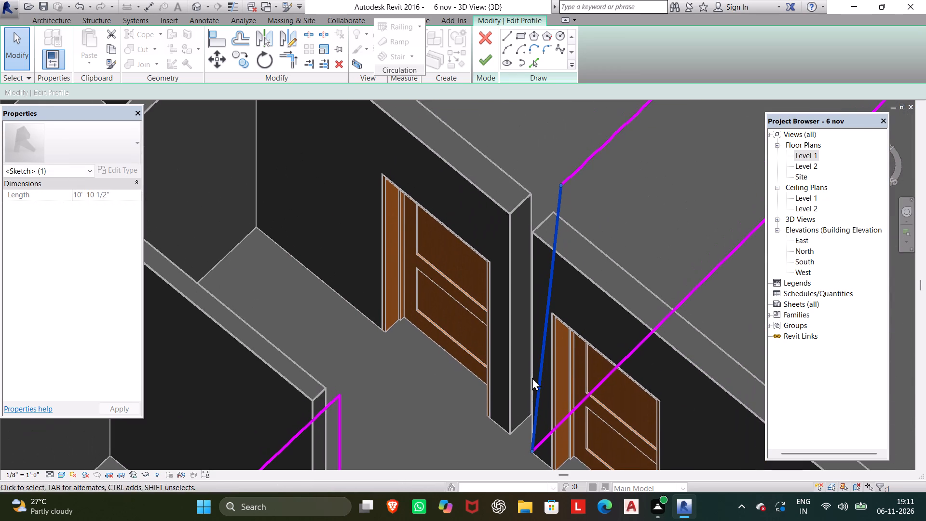
pyautogui.moveTo(560, 182); pyautogui.dragTo(512, 213)
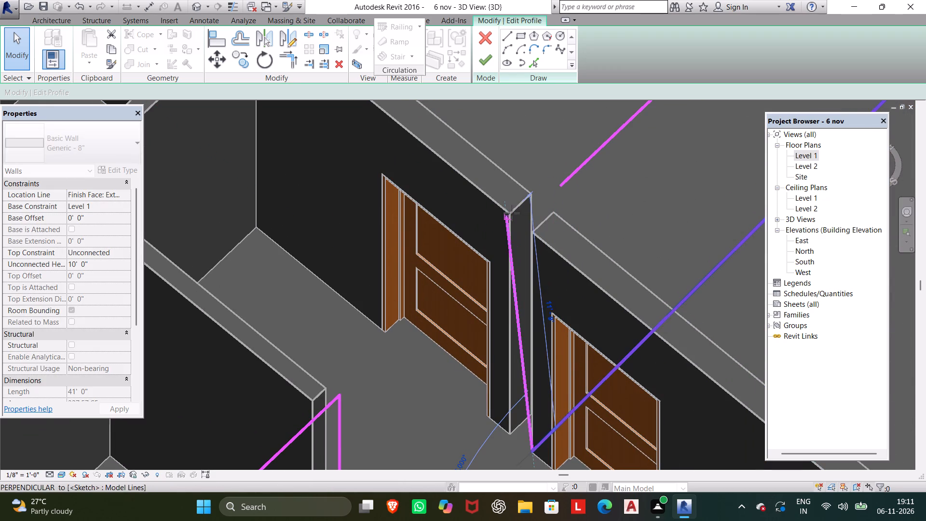
pyautogui.moveTo(512, 213); pyautogui.dragTo(517, 213)
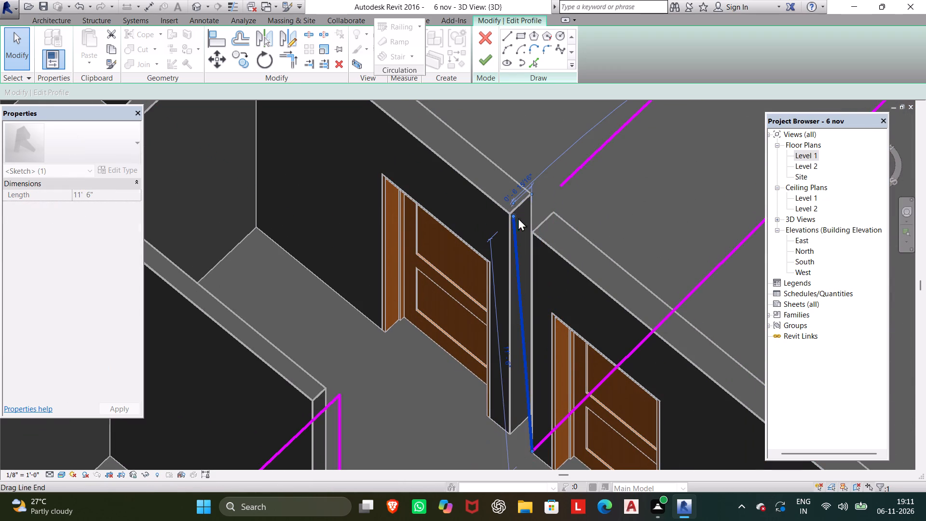
# Extend the top profile line to the slanted line's upper end, about 12' 7" long, removing the constraints, and finish the wall's profile edit.
pyautogui.click(562, 184)
pyautogui.moveTo(560, 185); pyautogui.dragTo(513, 217)
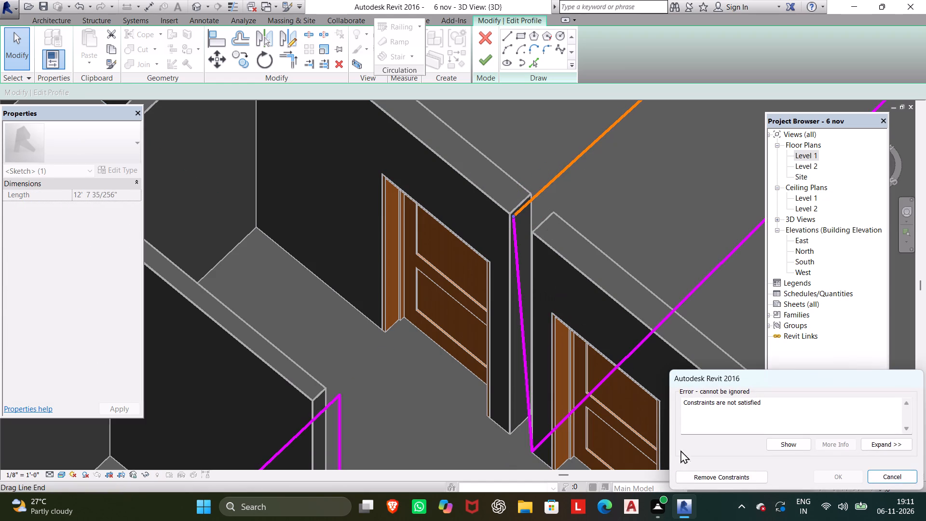
pyautogui.click(723, 477)
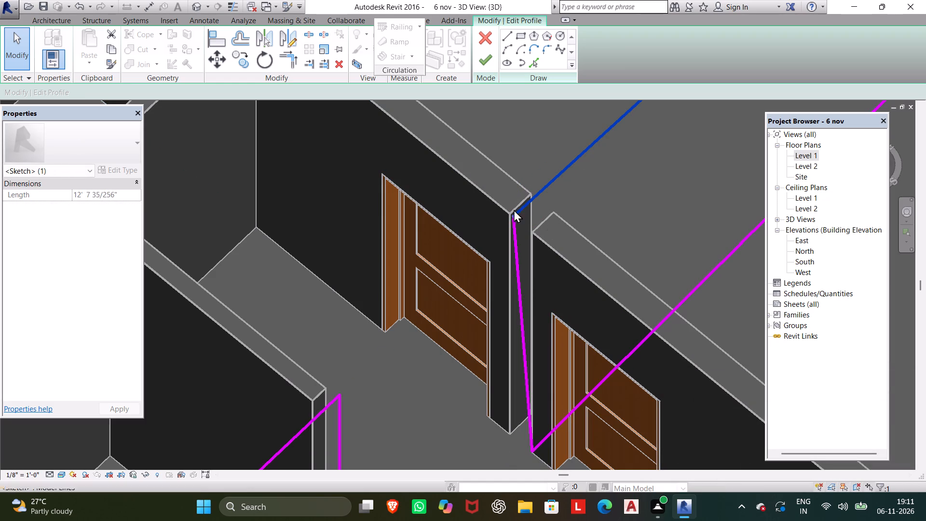
pyautogui.click(493, 60)
pyautogui.scroll(-2, 557, 241)
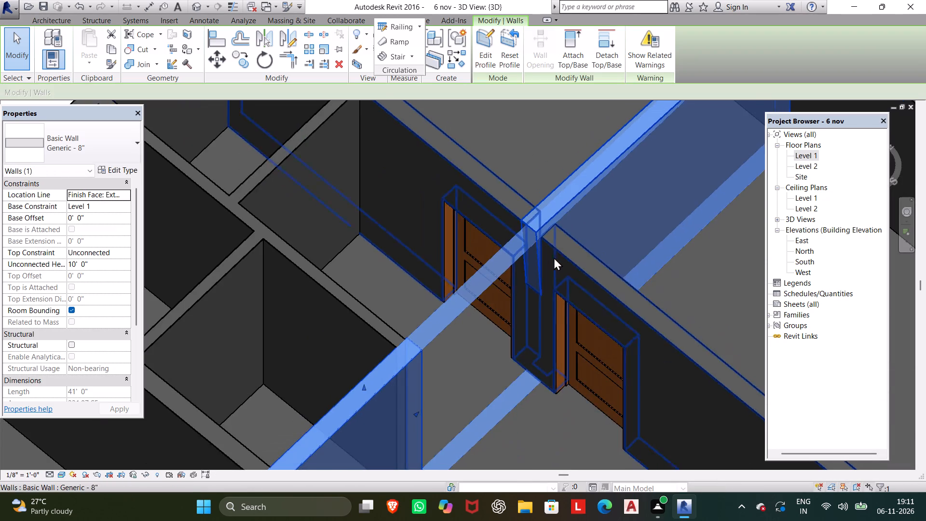
pyautogui.scroll(-3, 554, 257)
pyautogui.press('Escape')
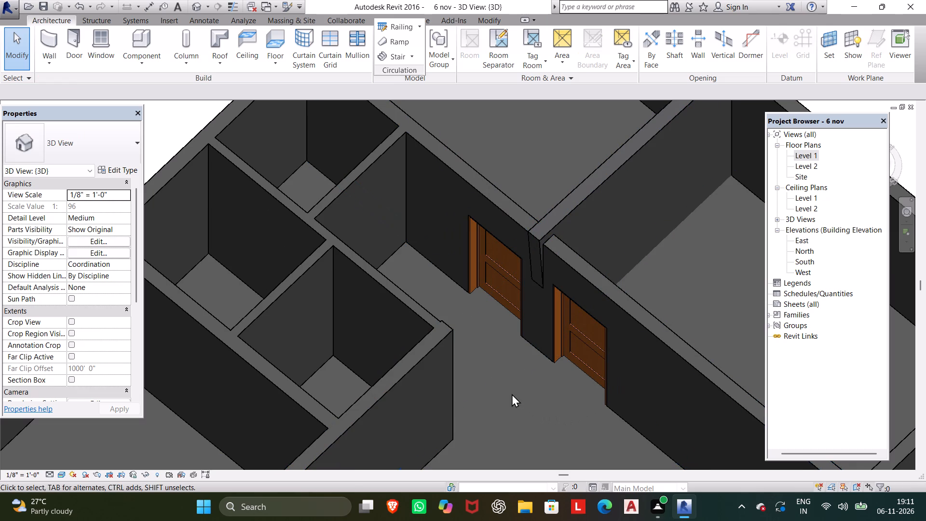
# Examine the reshaped end of the 41' wall between the two doors from several angles, dismissing the pop-up notification.
pyautogui.keyDown('shift'); pyautogui.moveTo(510, 400); pyautogui.dragTo(588, 480, button='middle'); pyautogui.keyUp('shift')
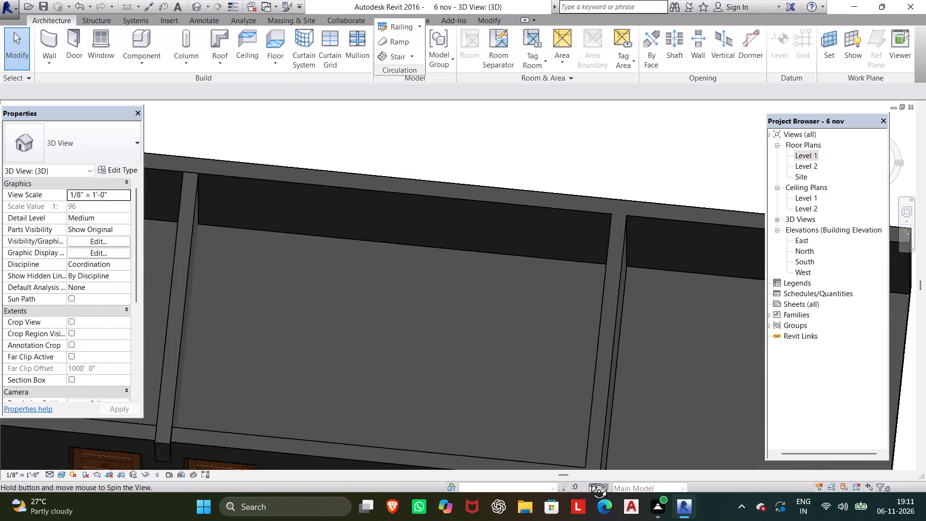
pyautogui.keyDown('shift'); pyautogui.moveTo(588, 480); pyautogui.dragTo(599, 476, button='middle'); pyautogui.keyUp('shift')
pyautogui.scroll(-1, 473, 292)
pyautogui.moveTo(473, 292); pyautogui.dragTo(682, 114, button='middle')
pyautogui.moveTo(520, 178); pyautogui.dragTo(521, 178, button='middle')
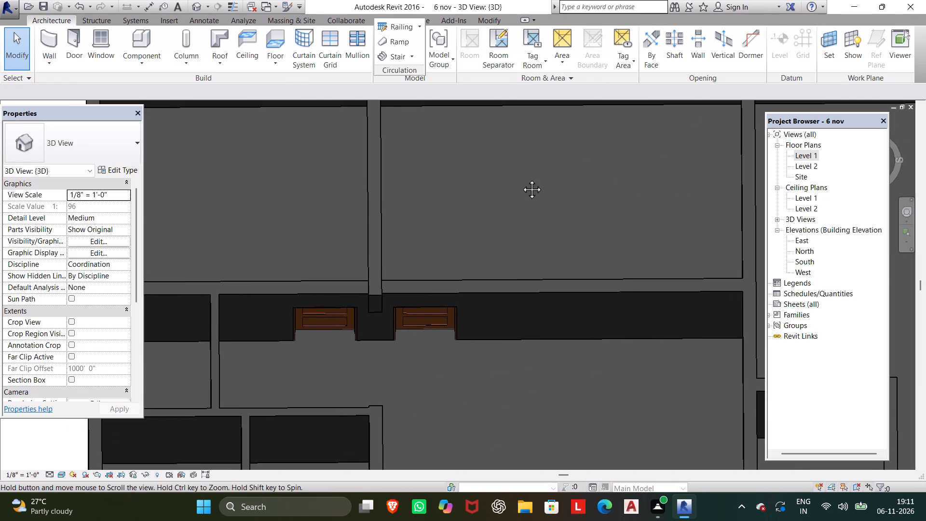
pyautogui.moveTo(521, 178); pyautogui.dragTo(547, 99, button='middle')
pyautogui.moveTo(504, 385); pyautogui.dragTo(504, 374, button='middle')
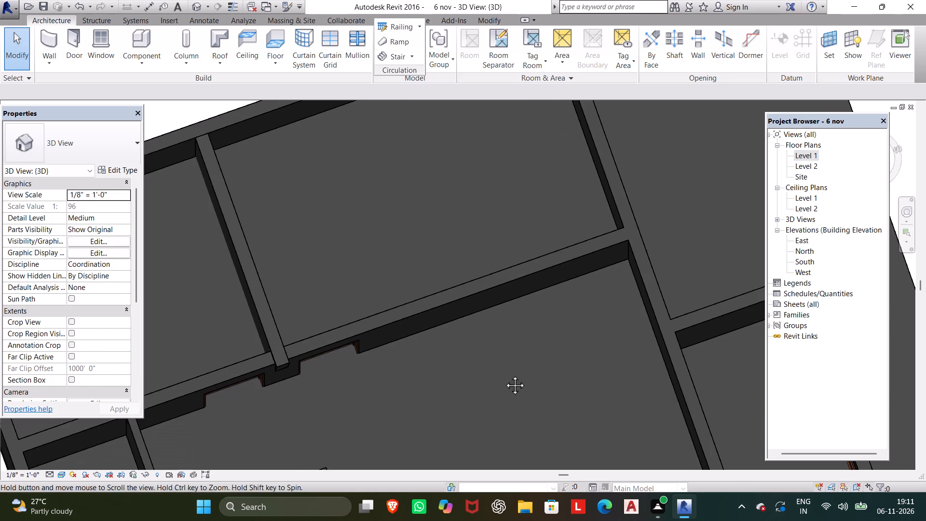
pyautogui.moveTo(504, 374); pyautogui.dragTo(511, 280, button='middle')
pyautogui.moveTo(532, 354); pyautogui.dragTo(638, 348, button='middle')
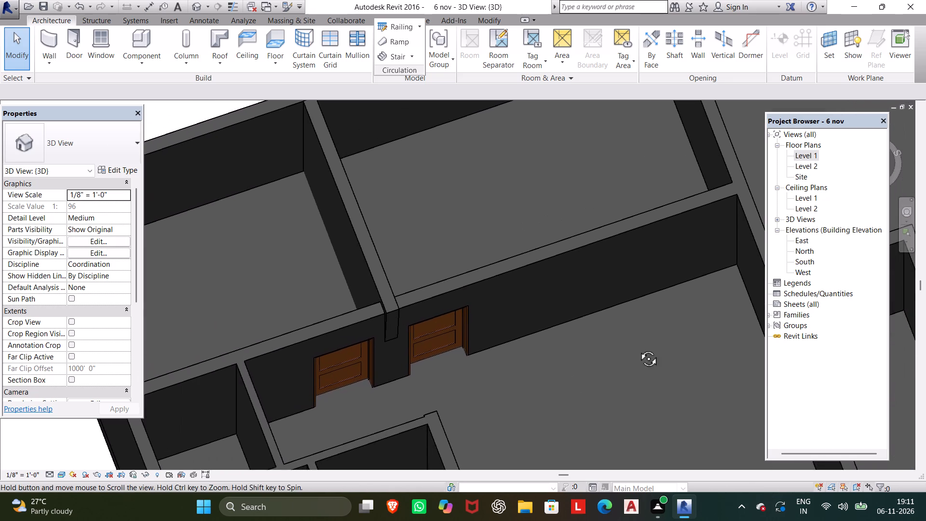
pyautogui.moveTo(638, 348); pyautogui.dragTo(596, 336, button='middle')
pyautogui.moveTo(600, 320); pyautogui.dragTo(592, 416, button='middle')
pyautogui.scroll(-1, 588, 412)
pyautogui.keyDown('shift'); pyautogui.moveTo(589, 411); pyautogui.dragTo(583, 329, button='middle'); pyautogui.keyUp('shift')
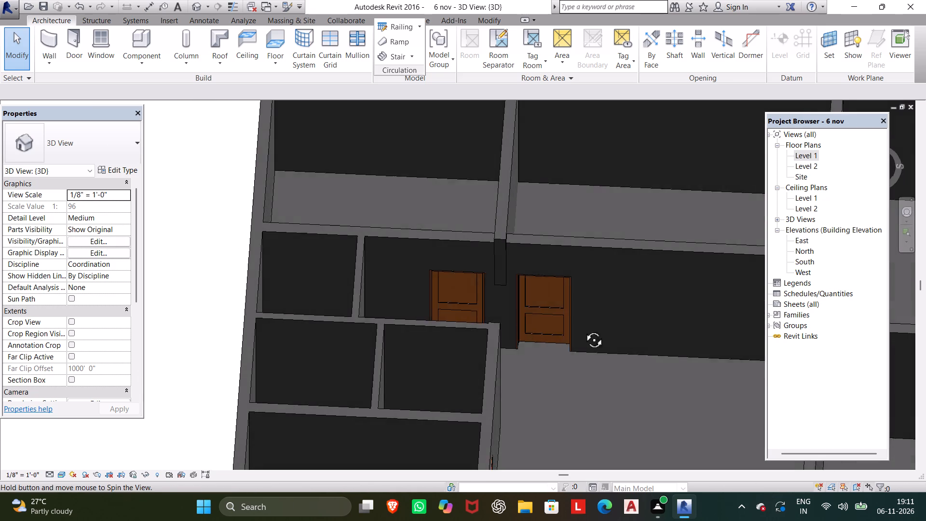
pyautogui.keyDown('shift'); pyautogui.moveTo(583, 329); pyautogui.dragTo(580, 308, button='middle'); pyautogui.keyUp('shift')
pyautogui.keyDown('shift'); pyautogui.scroll(1, 582, 314); pyautogui.keyUp('shift')
pyautogui.scroll(8, 516, 263)
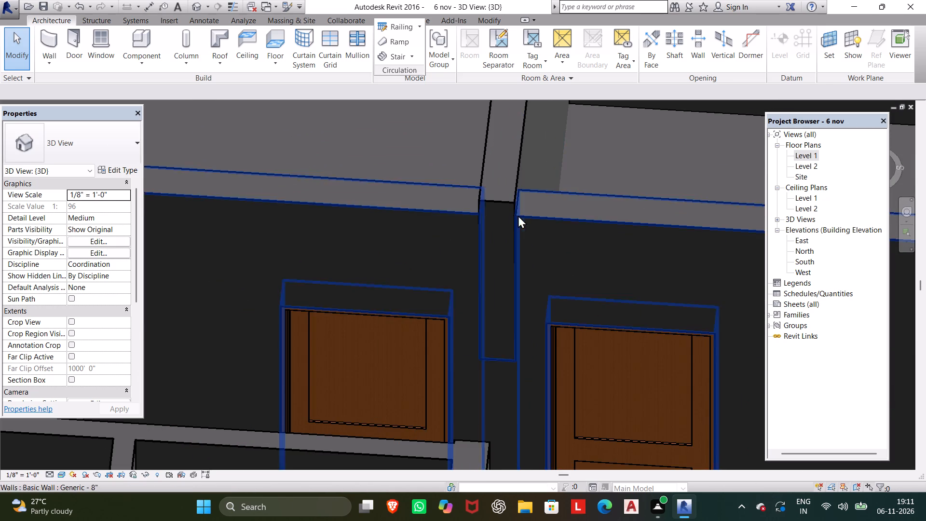
pyautogui.click(504, 196)
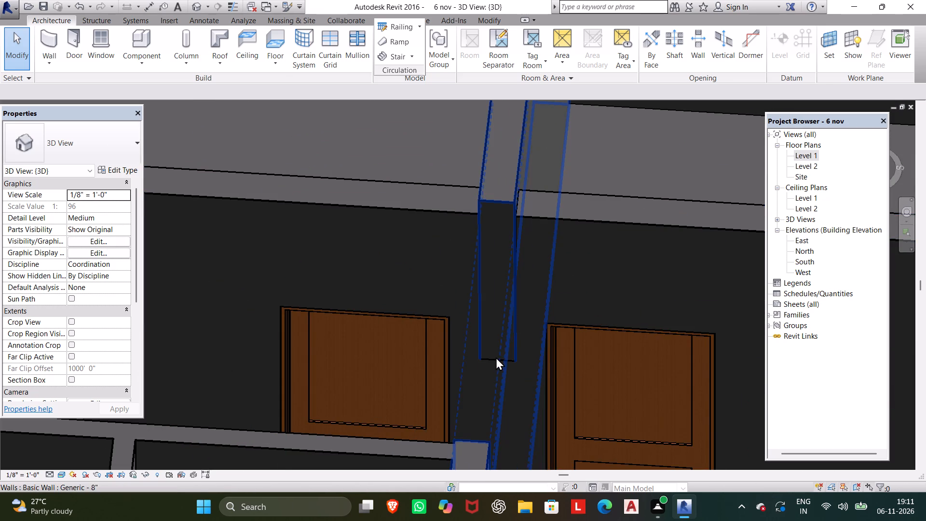
pyautogui.click(496, 357)
pyautogui.scroll(-1, 532, 369)
pyautogui.moveTo(532, 369); pyautogui.dragTo(533, 344, button='middle')
pyautogui.keyDown('shift'); pyautogui.moveTo(572, 431); pyautogui.dragTo(479, 424, button='middle'); pyautogui.keyUp('shift')
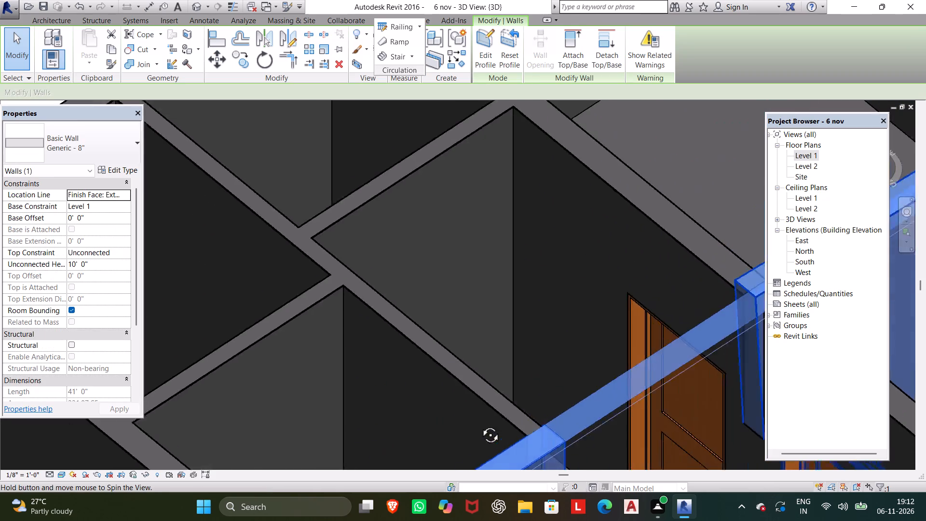
pyautogui.keyDown('shift'); pyautogui.moveTo(479, 424); pyautogui.dragTo(473, 357, button='middle'); pyautogui.keyUp('shift')
pyautogui.moveTo(622, 478); pyautogui.dragTo(548, 386, button='middle')
pyautogui.moveTo(554, 376); pyautogui.dragTo(431, 198, button='middle')
pyautogui.scroll(-1, 554, 375)
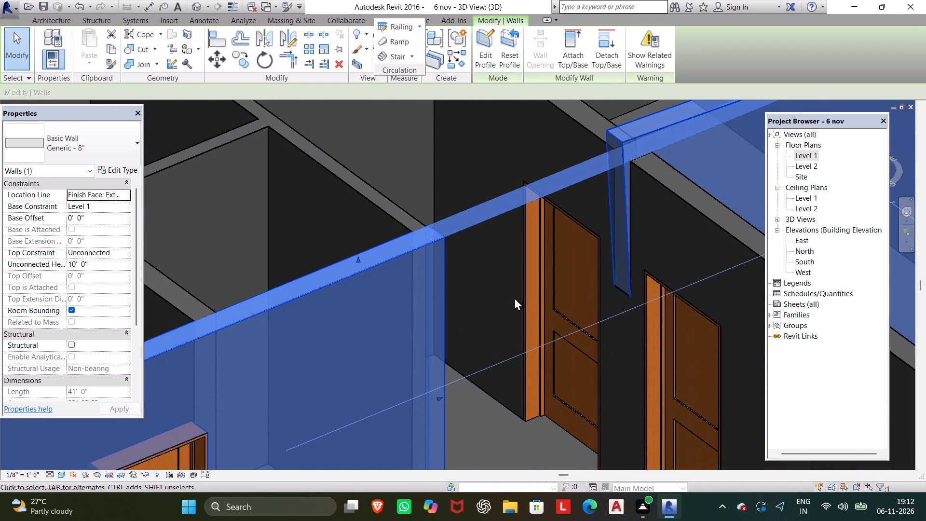
pyautogui.moveTo(591, 357); pyautogui.dragTo(569, 327, button='middle')
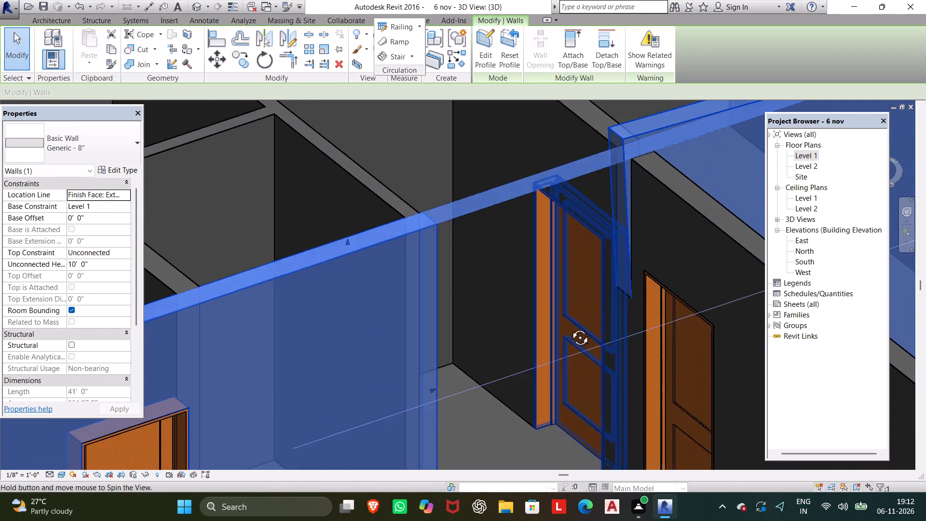
pyautogui.moveTo(569, 327); pyautogui.dragTo(553, 304, button='middle')
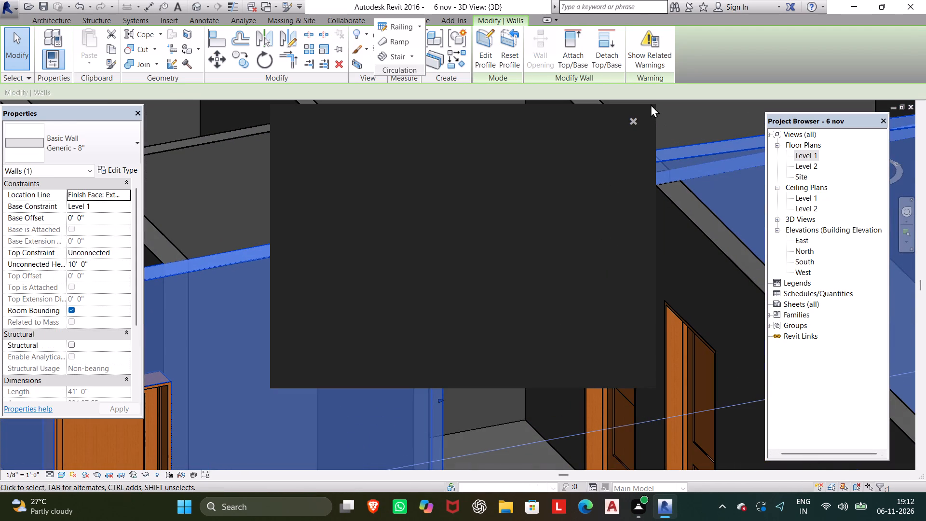
pyautogui.click(628, 122)
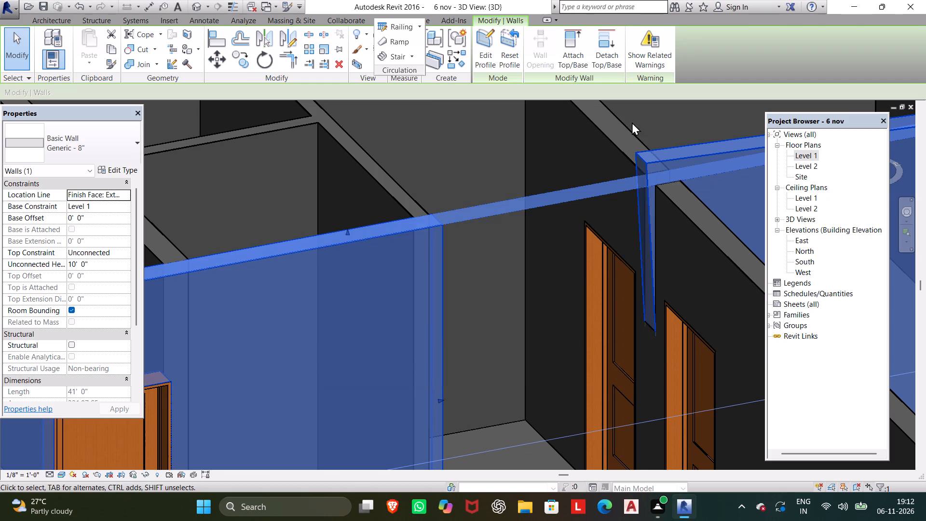
pyautogui.click(652, 164)
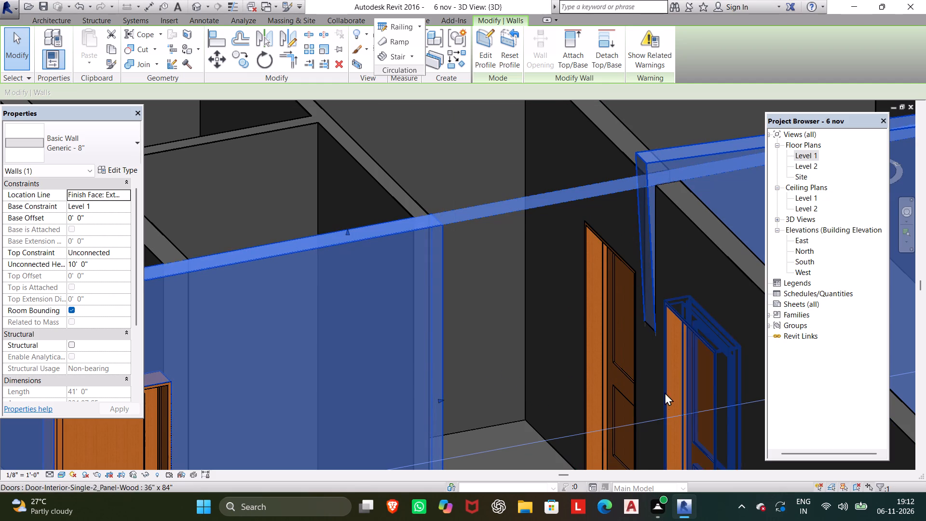
pyautogui.press('Escape')
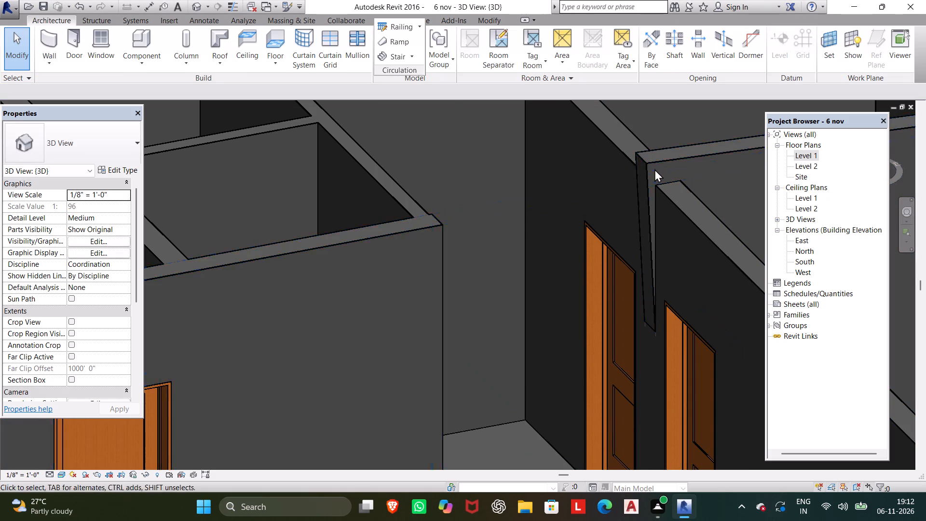
# Reopen the 41' wall's profile sketch, examine its slanted end between the two doors, and close the sketch.
pyautogui.click(649, 158)
pyautogui.click(489, 48)
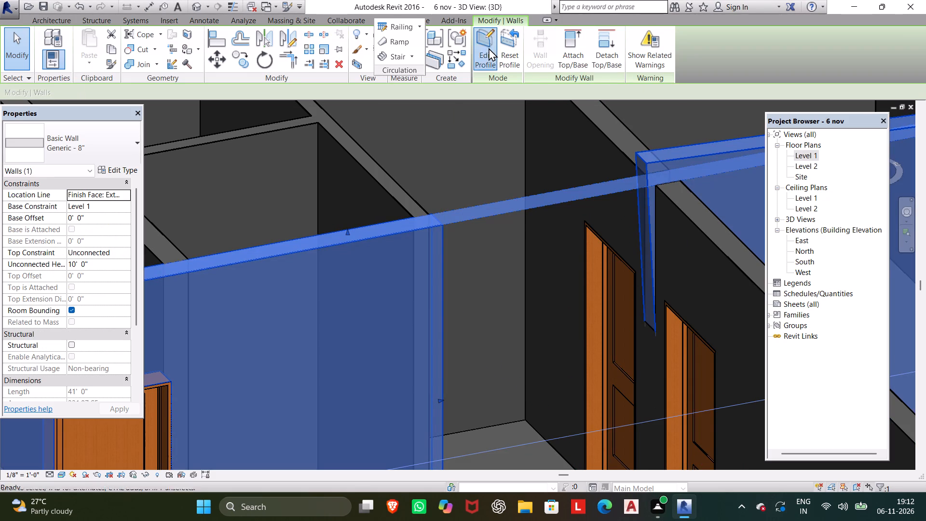
pyautogui.moveTo(644, 315); pyautogui.dragTo(629, 293, button='middle')
pyautogui.scroll(-1, 644, 315)
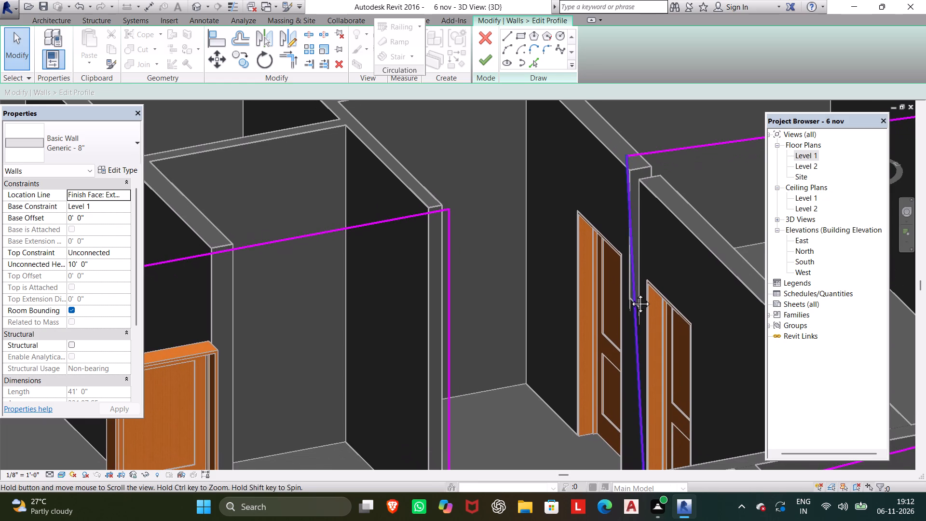
pyautogui.moveTo(629, 293); pyautogui.dragTo(710, 459, button='middle')
pyautogui.moveTo(617, 381); pyautogui.dragTo(741, 503, button='middle')
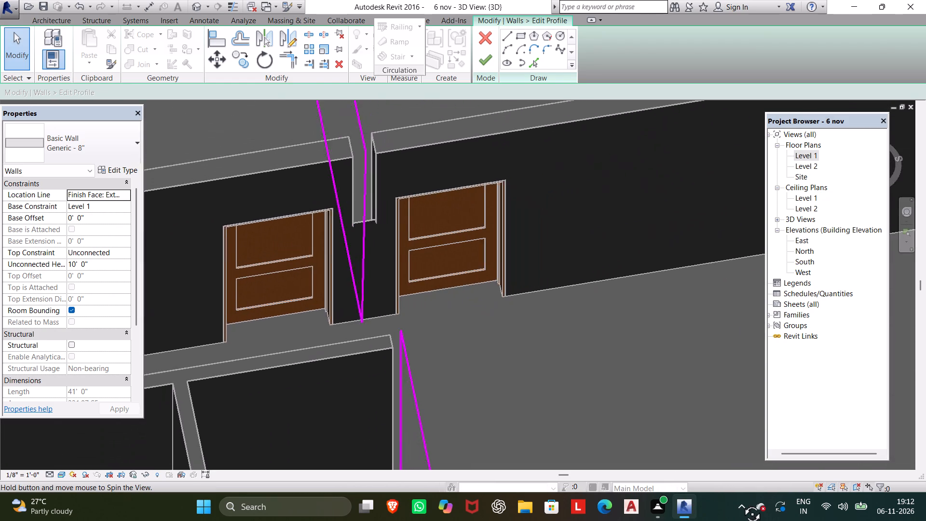
pyautogui.moveTo(741, 503); pyautogui.dragTo(716, 498, button='middle')
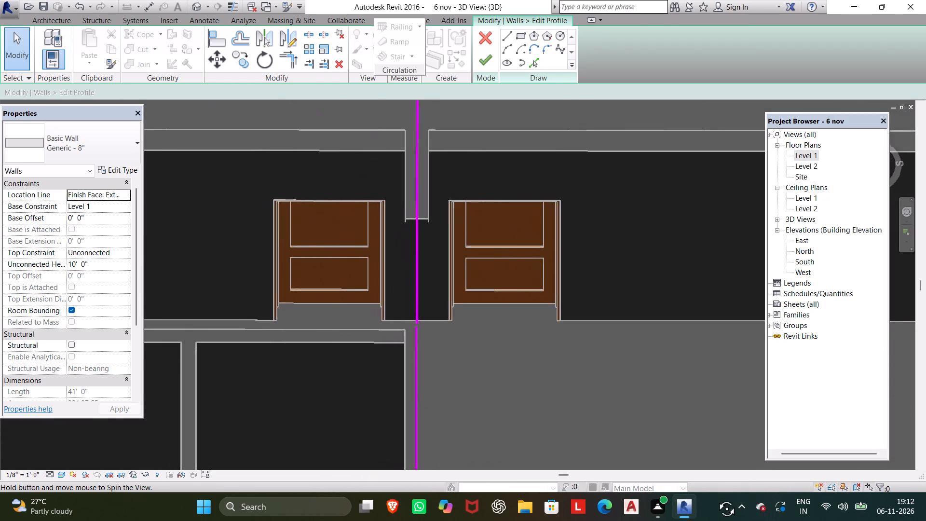
pyautogui.moveTo(716, 498); pyautogui.dragTo(678, 495, button='middle')
pyautogui.click(660, 208)
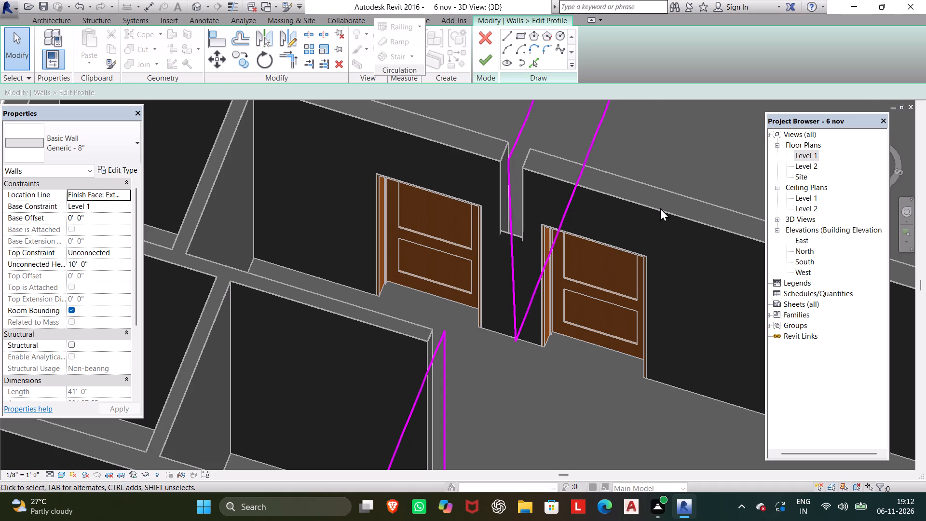
pyautogui.press('Escape')
pyautogui.click(481, 55)
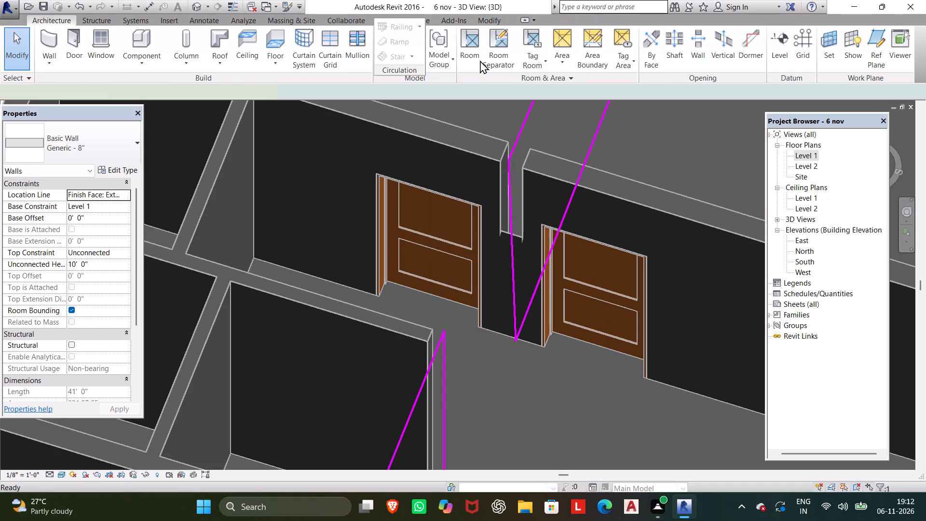
# Open the profile sketch of the wall holding the two doors, examine its outline around the intersecting wall, and close the sketch.
pyautogui.click(654, 202)
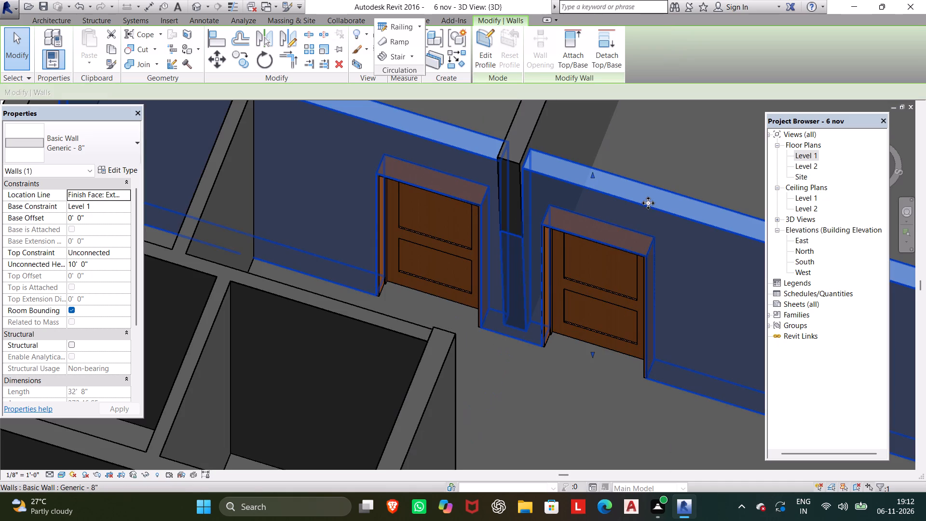
pyautogui.click(483, 30)
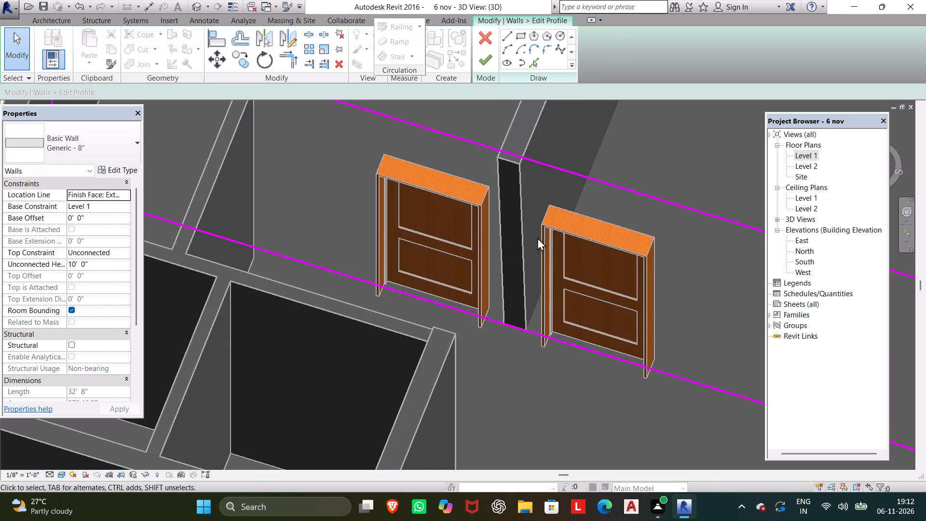
pyautogui.keyDown('shift'); pyautogui.moveTo(500, 354); pyautogui.dragTo(515, 367, button='middle'); pyautogui.keyUp('shift')
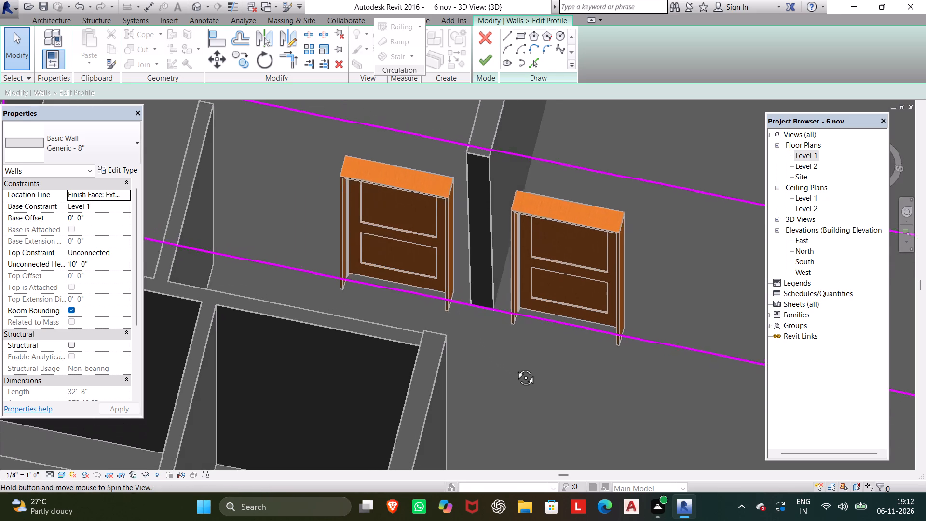
pyautogui.keyDown('shift'); pyautogui.moveTo(515, 367); pyautogui.dragTo(622, 362, button='middle'); pyautogui.keyUp('shift')
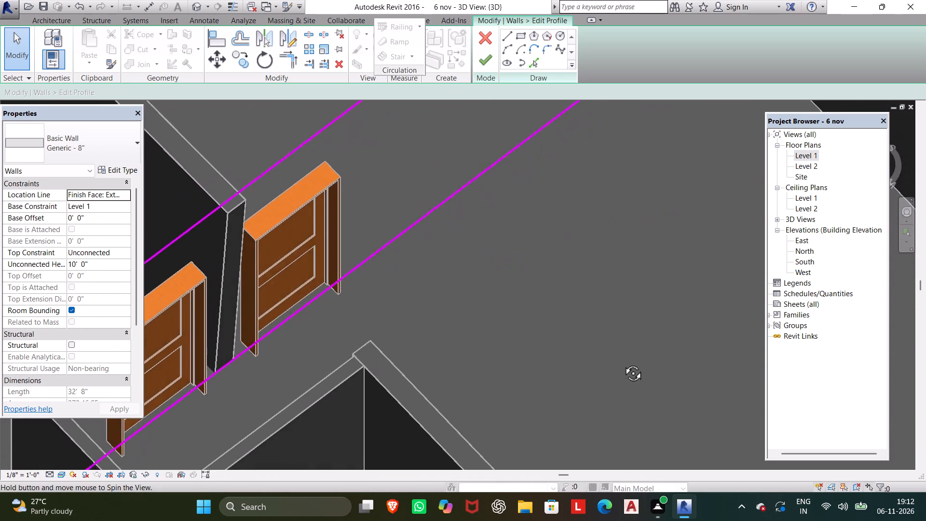
pyautogui.keyDown('shift'); pyautogui.moveTo(622, 362); pyautogui.dragTo(712, 274, button='middle'); pyautogui.keyUp('shift')
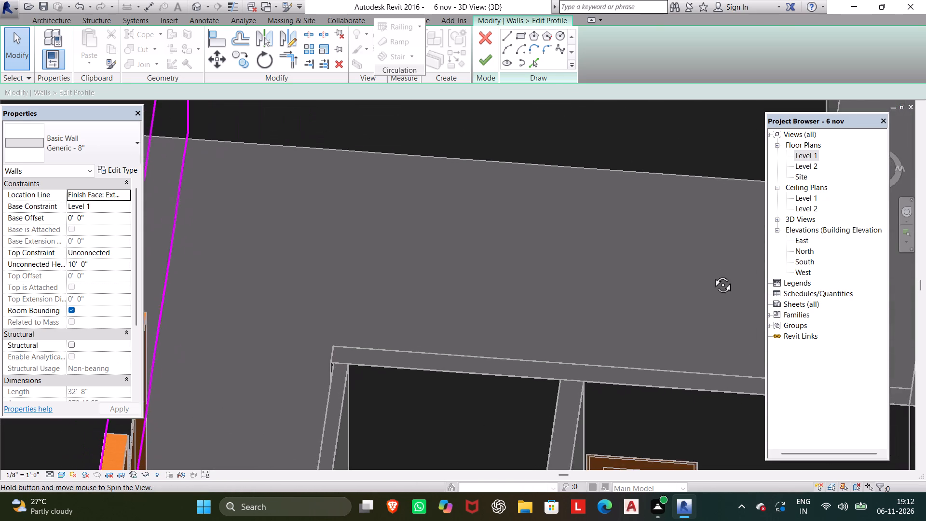
pyautogui.keyDown('shift'); pyautogui.moveTo(712, 274); pyautogui.dragTo(621, 295, button='middle'); pyautogui.keyUp('shift')
pyautogui.click(488, 62)
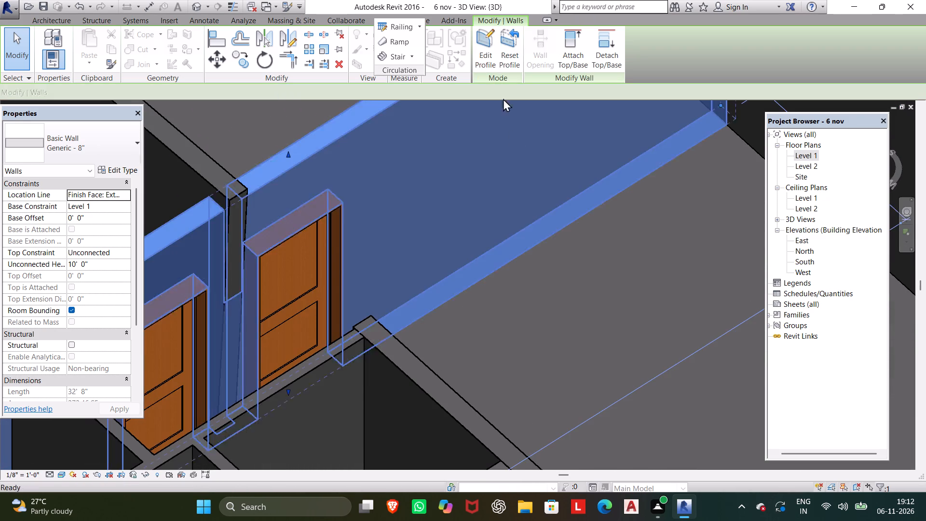
pyautogui.press('Escape')
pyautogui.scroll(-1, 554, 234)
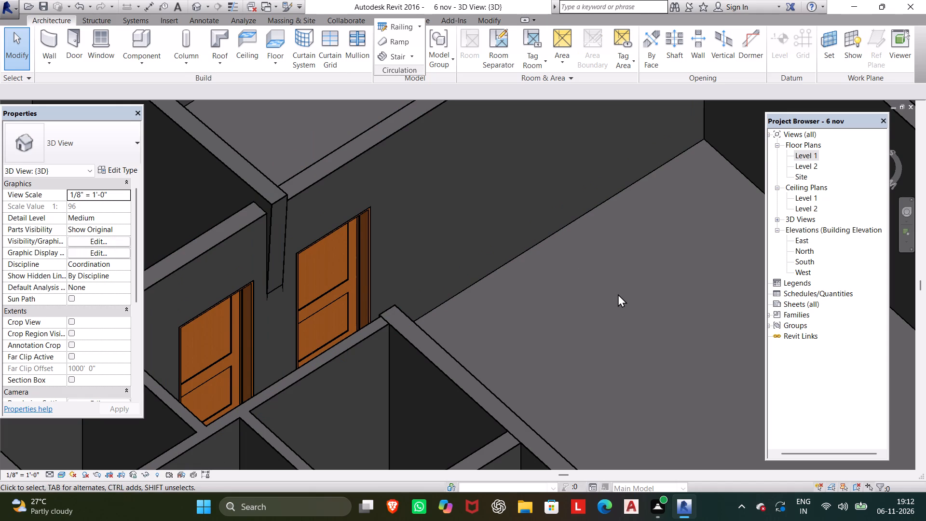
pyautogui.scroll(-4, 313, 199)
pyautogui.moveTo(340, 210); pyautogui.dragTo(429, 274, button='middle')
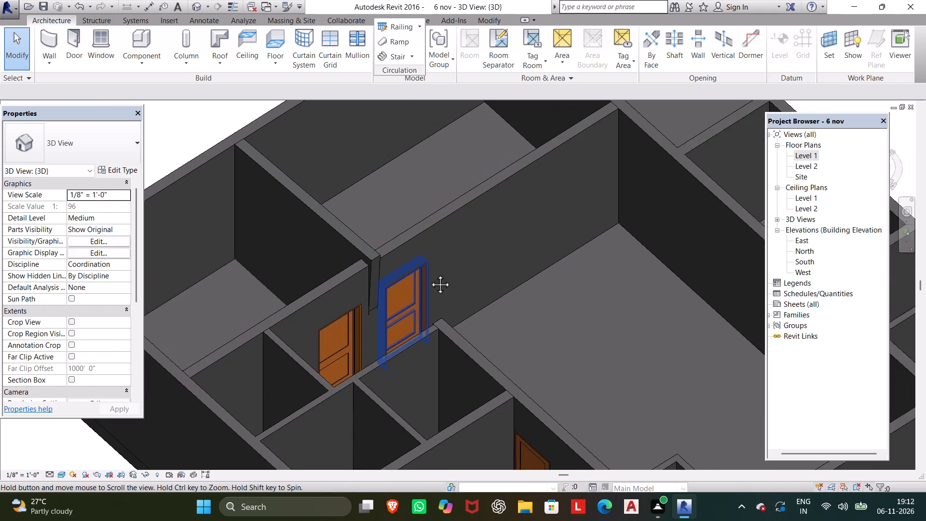
# Examine the junction of the 41' wall and the two-door wall from several angles, selecting each wall in turn to check its extent.
pyautogui.moveTo(429, 274); pyautogui.dragTo(457, 275, button='middle')
pyautogui.keyDown('shift'); pyautogui.moveTo(452, 270); pyautogui.dragTo(348, 279, button='middle'); pyautogui.keyUp('shift')
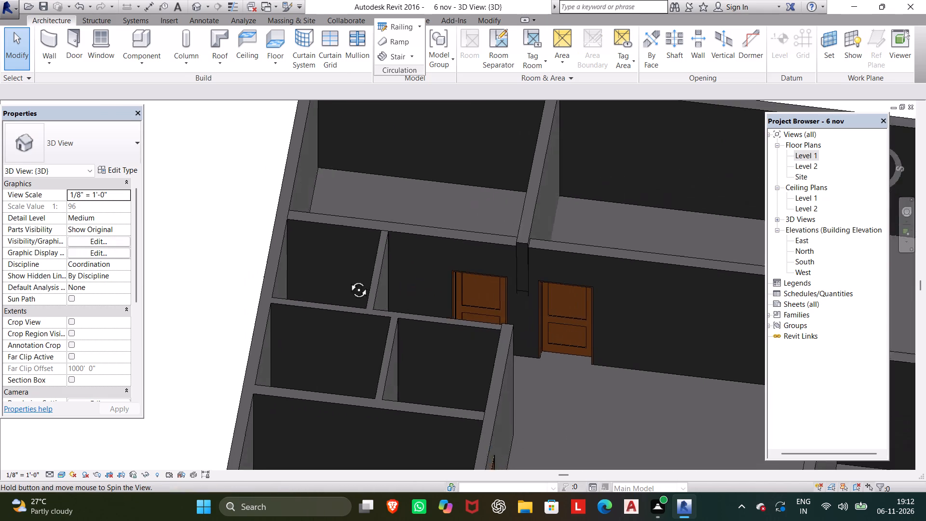
pyautogui.keyDown('shift'); pyautogui.moveTo(348, 279); pyautogui.dragTo(491, 262, button='middle'); pyautogui.keyUp('shift')
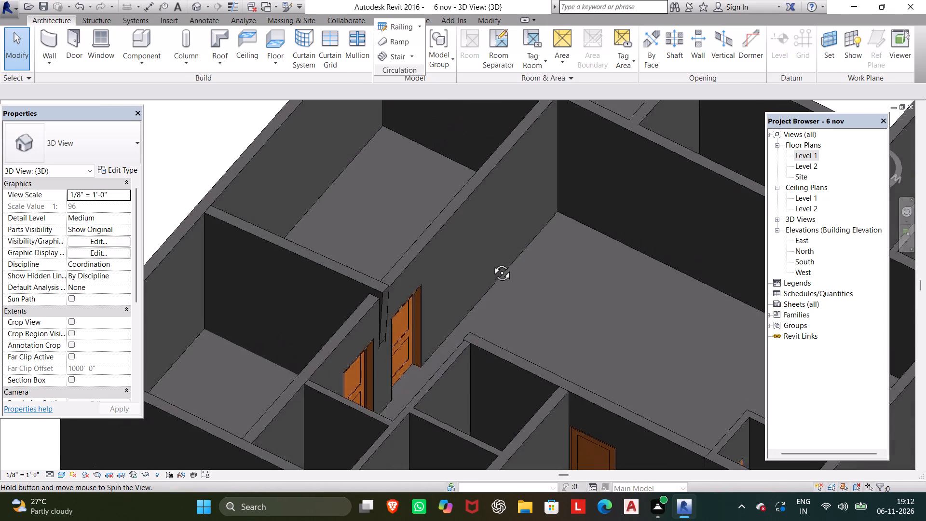
pyautogui.keyDown('shift'); pyautogui.moveTo(491, 262); pyautogui.dragTo(505, 175, button='middle'); pyautogui.keyUp('shift')
pyautogui.keyDown('shift'); pyautogui.scroll(1, 505, 175); pyautogui.keyUp('shift')
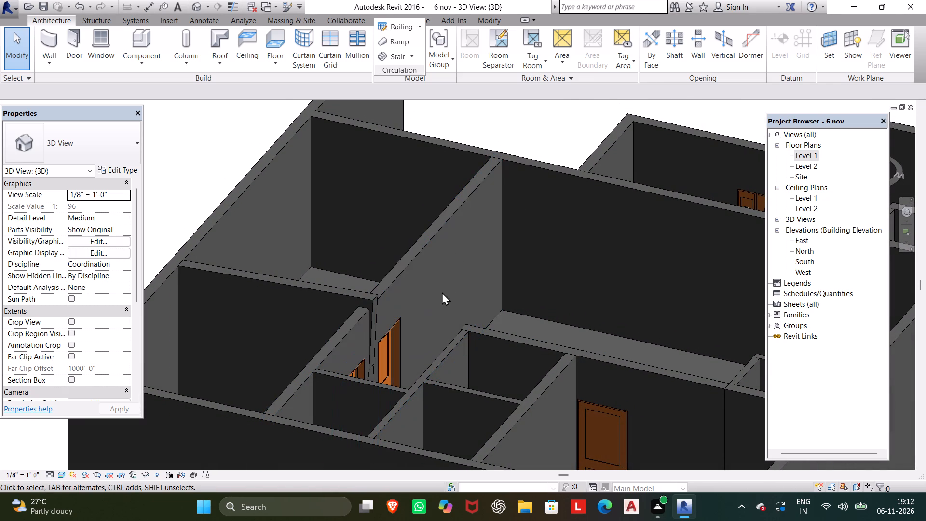
pyautogui.click(357, 296)
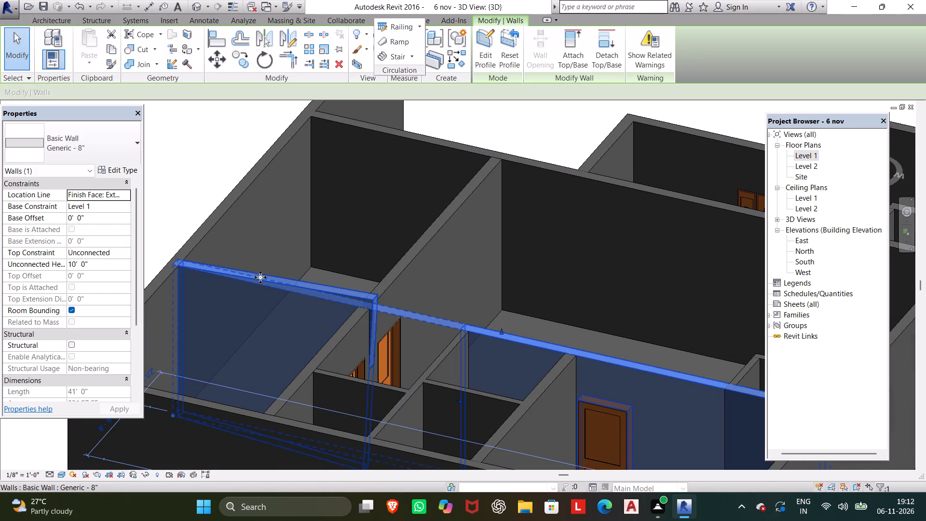
pyautogui.click(426, 249)
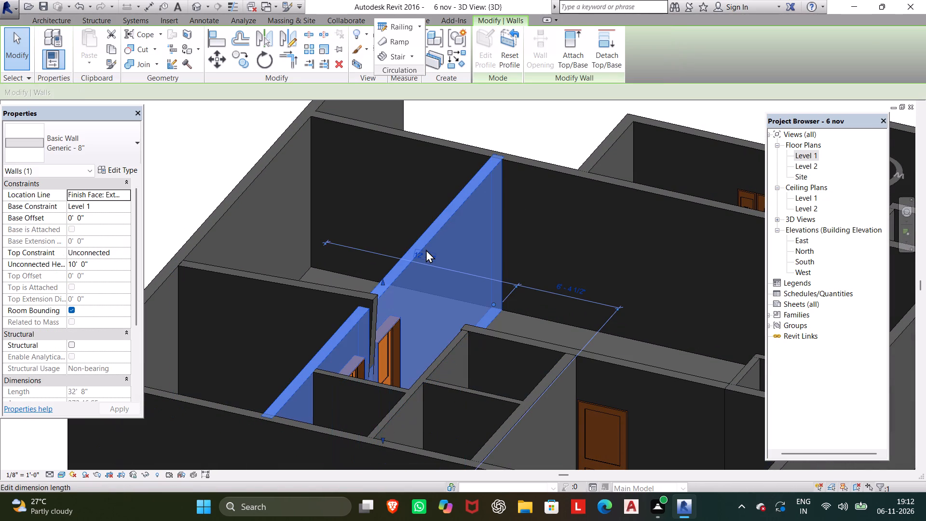
pyautogui.press('Escape')
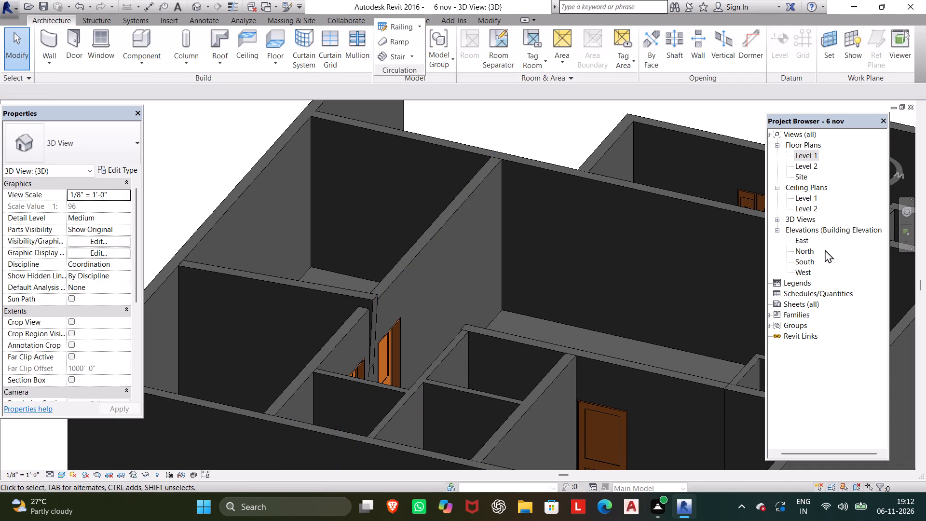
pyautogui.scroll(-5, 636, 277)
pyautogui.moveTo(636, 277); pyautogui.dragTo(636, 287, button='middle')
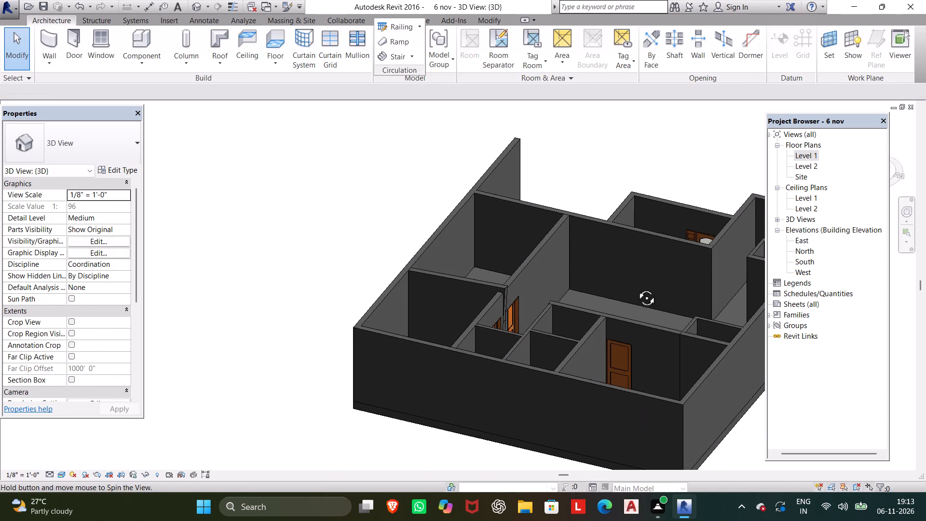
pyautogui.moveTo(636, 287); pyautogui.dragTo(857, 423, button='middle')
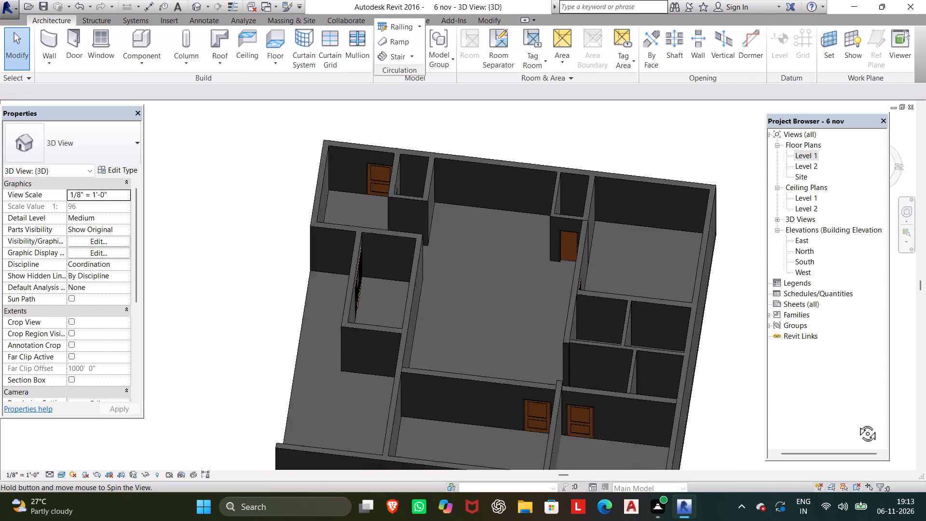
pyautogui.moveTo(857, 423); pyautogui.dragTo(346, 215, button='middle')
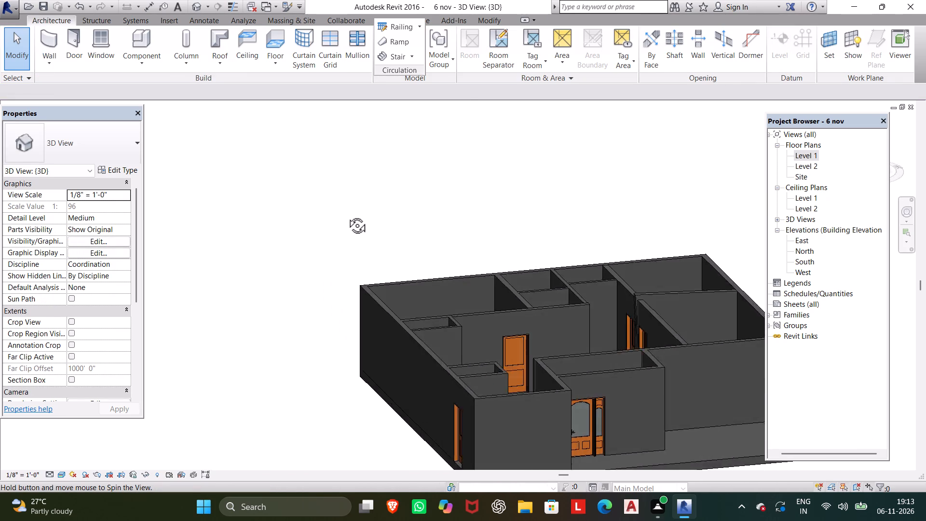
pyautogui.moveTo(346, 215); pyautogui.dragTo(332, 214, button='middle')
pyautogui.scroll(4, 657, 316)
pyautogui.moveTo(665, 309); pyautogui.dragTo(620, 300, button='middle')
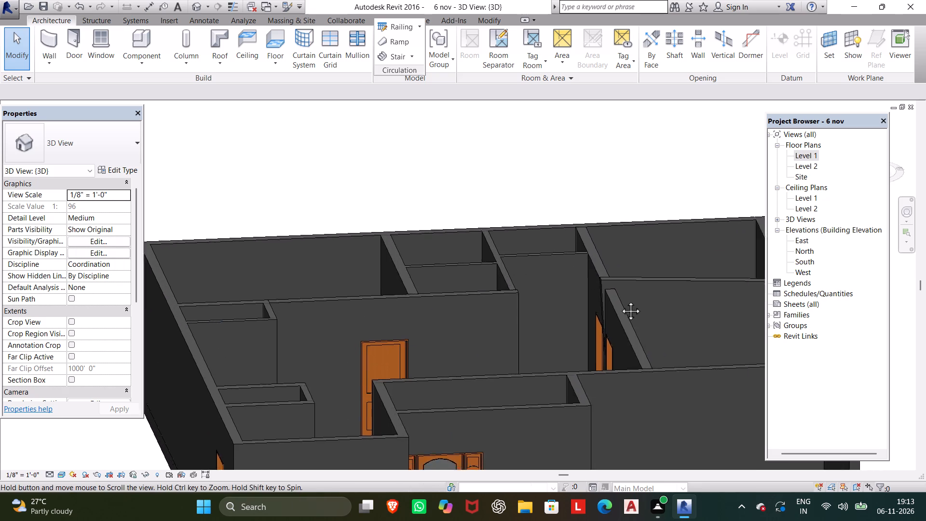
pyautogui.moveTo(620, 300); pyautogui.dragTo(501, 239, button='middle')
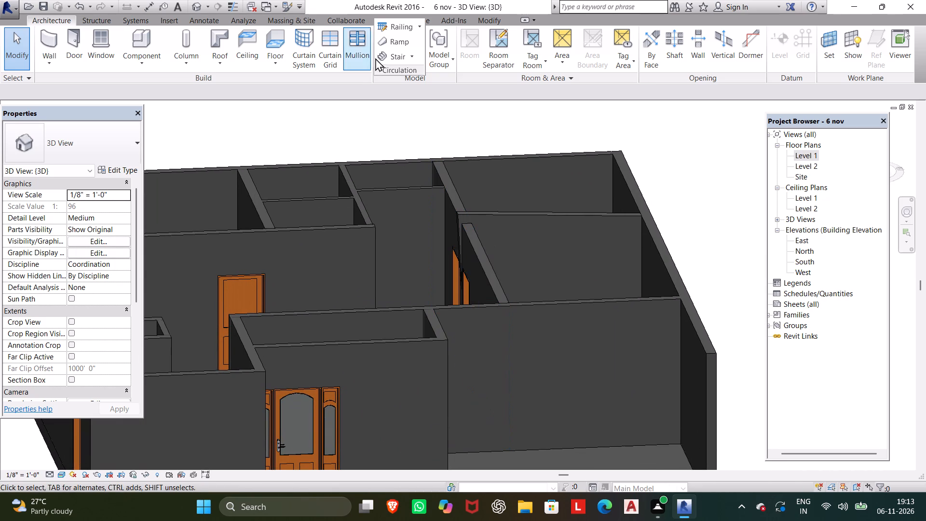
# Align the end of the 41' wall to the top face of the wall holding the two doors, dismissing the pop-up notification.
pyautogui.click(49, 41)
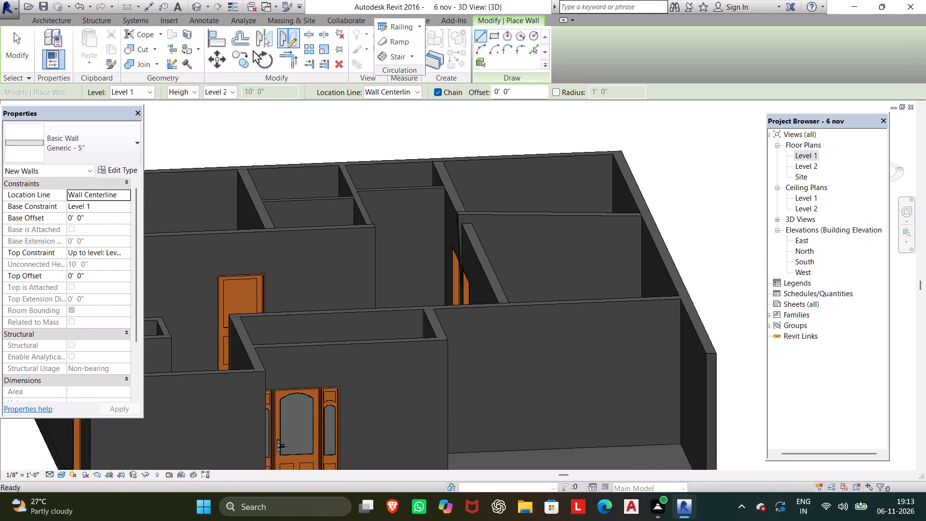
pyautogui.click(220, 37)
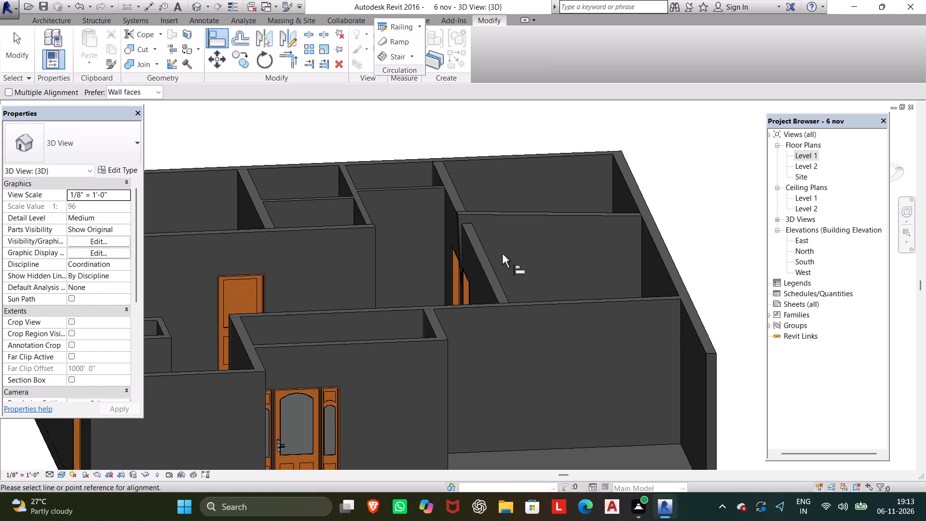
pyautogui.scroll(5, 475, 237)
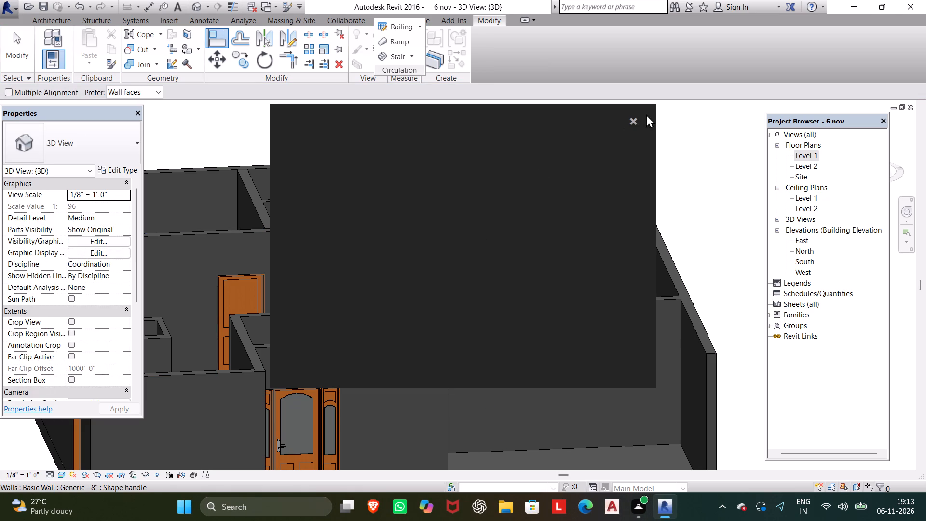
pyautogui.click(633, 121)
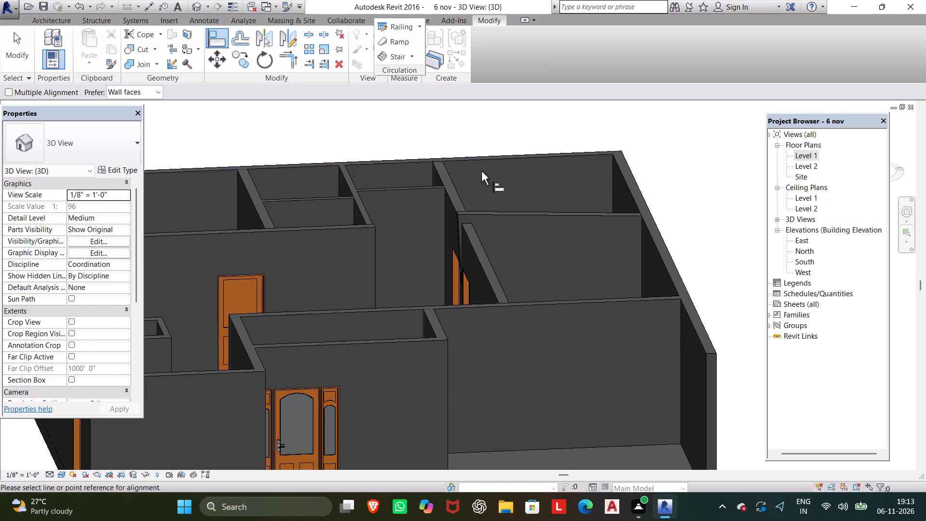
pyautogui.scroll(6, 479, 231)
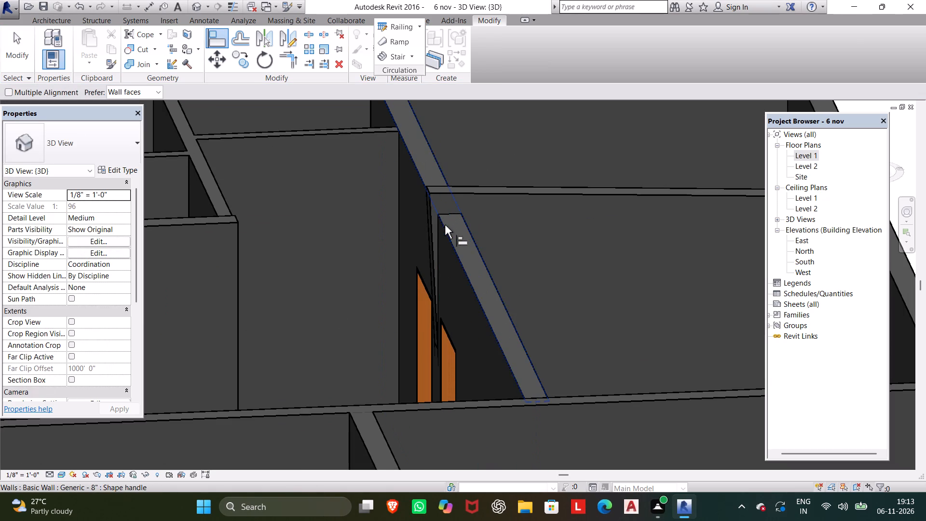
pyautogui.click(479, 253)
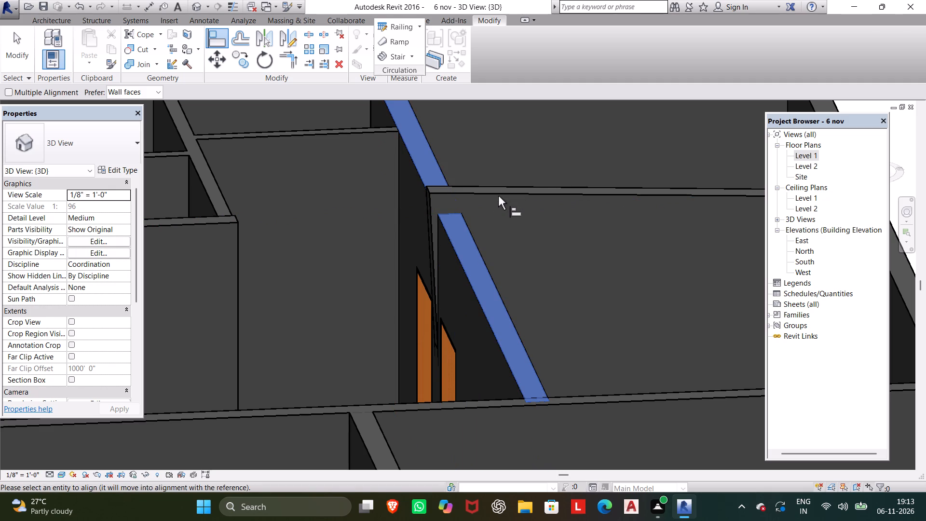
pyautogui.keyDown('shift'); pyautogui.moveTo(493, 197); pyautogui.dragTo(491, 251, button='middle'); pyautogui.keyUp('shift')
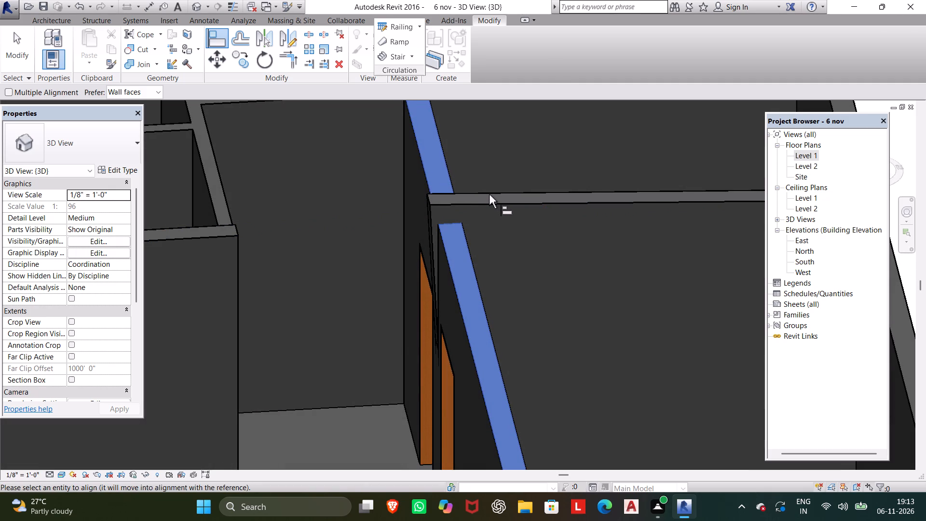
pyautogui.keyDown('shift'); pyautogui.moveTo(490, 197); pyautogui.dragTo(480, 287, button='middle'); pyautogui.keyUp('shift')
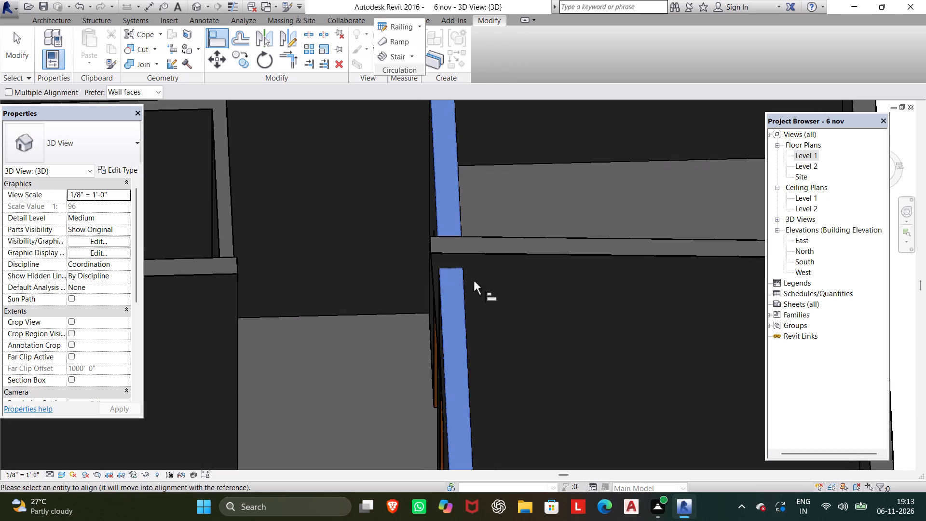
pyautogui.keyDown('shift'); pyautogui.moveTo(470, 254); pyautogui.dragTo(470, 266, button='middle'); pyautogui.keyUp('shift')
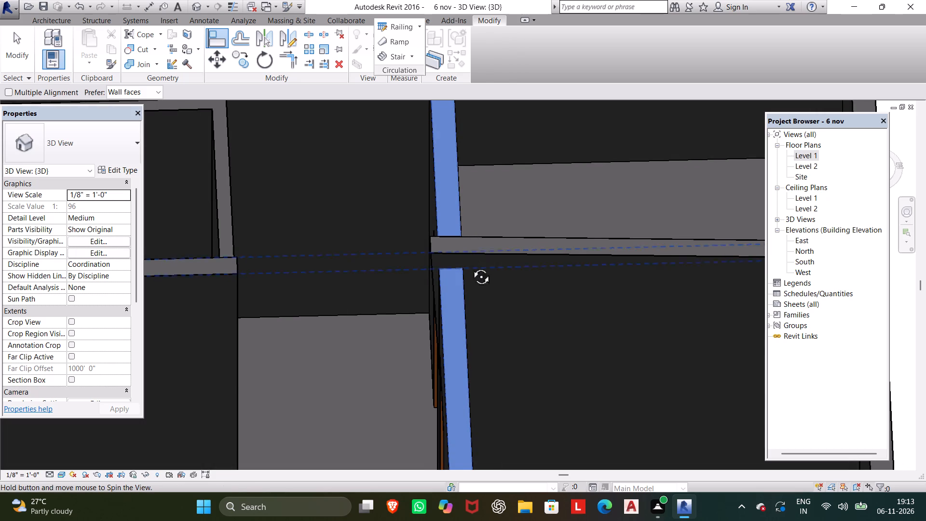
pyautogui.keyDown('shift'); pyautogui.moveTo(470, 266); pyautogui.dragTo(457, 333, button='middle'); pyautogui.keyUp('shift')
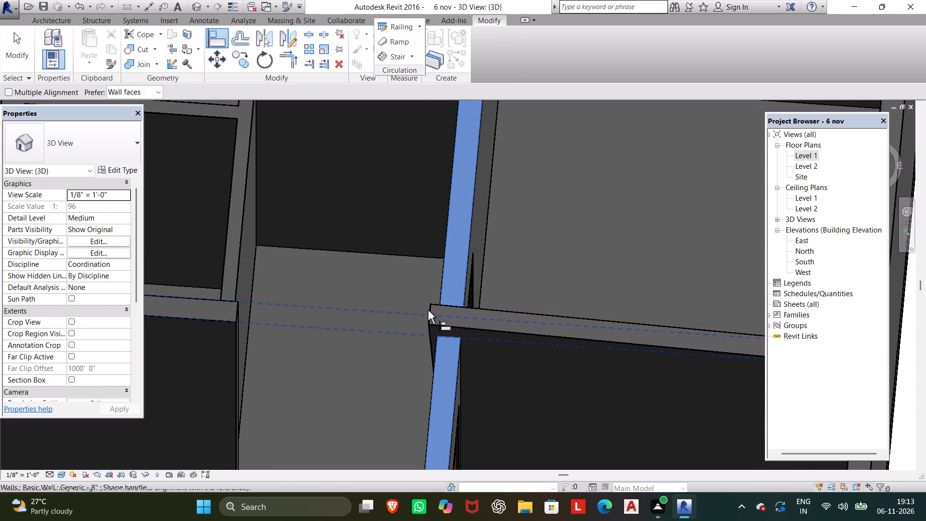
pyautogui.click(428, 316)
pyautogui.scroll(-1, 483, 304)
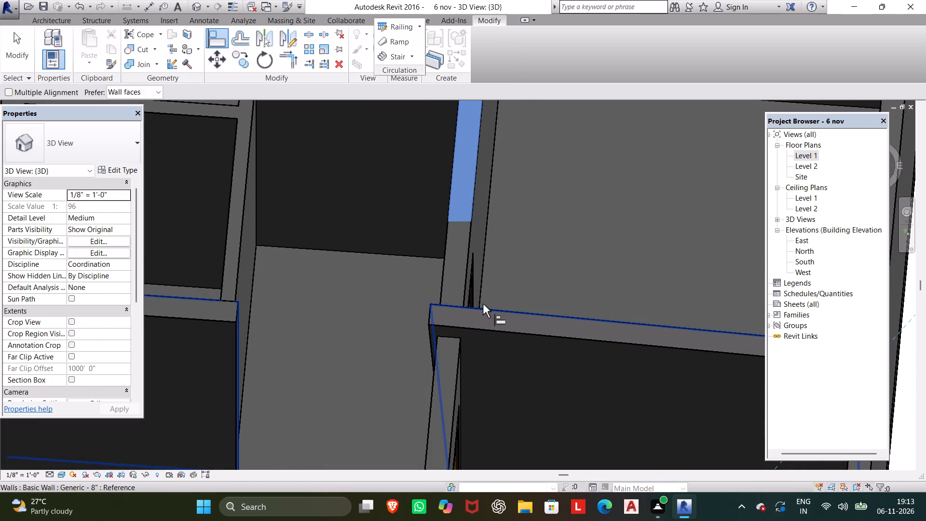
pyautogui.keyDown('shift'); pyautogui.moveTo(483, 305); pyautogui.dragTo(620, 303, button='middle'); pyautogui.keyUp('shift')
pyautogui.press('Escape')
pyautogui.scroll(-1, 615, 299)
pyautogui.moveTo(610, 281); pyautogui.dragTo(592, 91, button='middle')
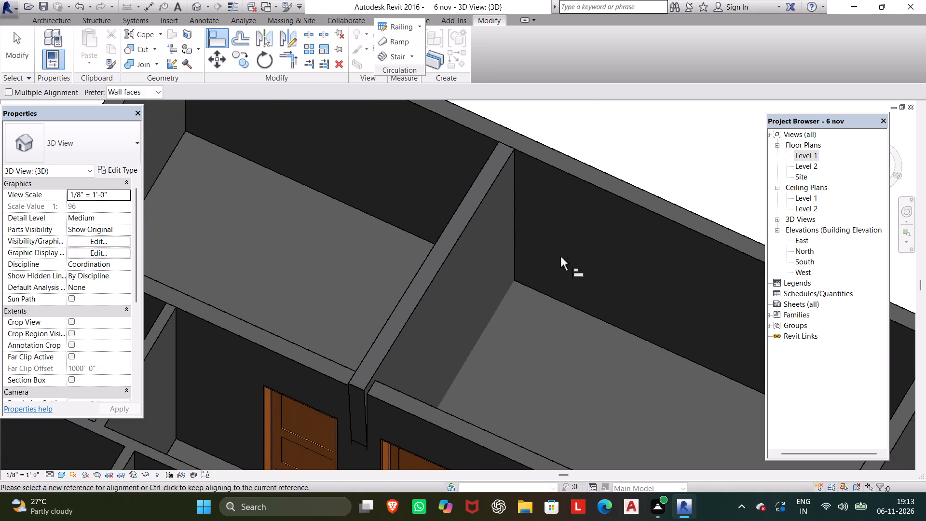
pyautogui.press('Escape')
pyautogui.press('Escape')
pyautogui.press('Escape')
pyautogui.press('Escape')
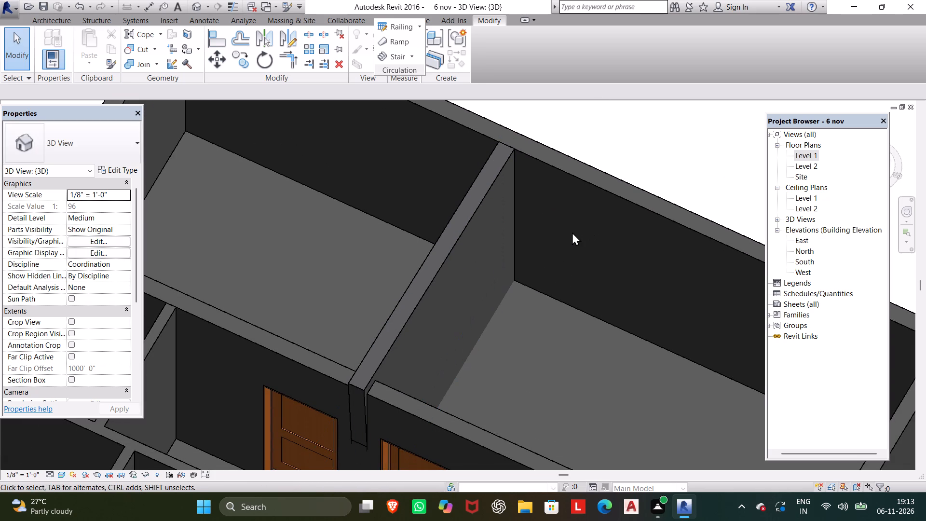
# Demolish the 41' wall whose end meets the two-door wall between the doors.
pyautogui.click(189, 61)
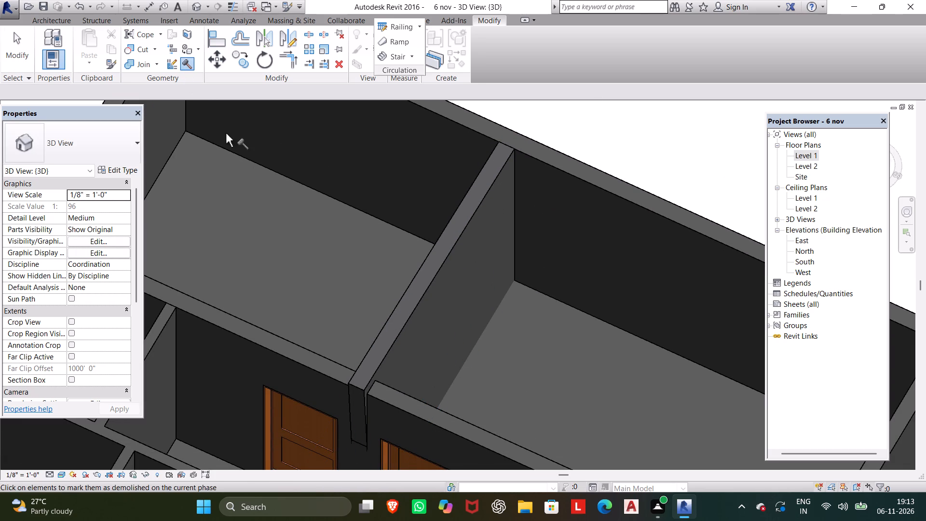
pyautogui.scroll(-1, 359, 370)
pyautogui.moveTo(357, 371); pyautogui.dragTo(404, 266, button='middle')
pyautogui.scroll(4, 398, 283)
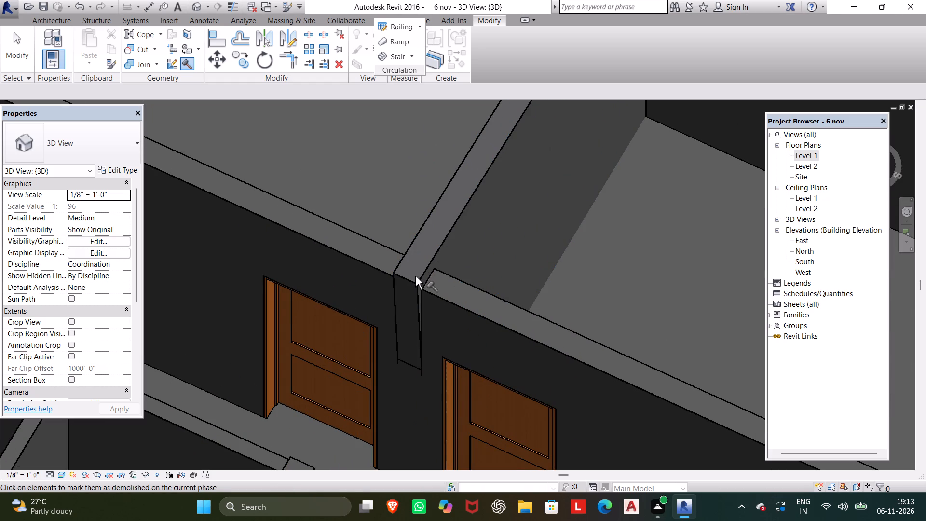
pyautogui.click(416, 285)
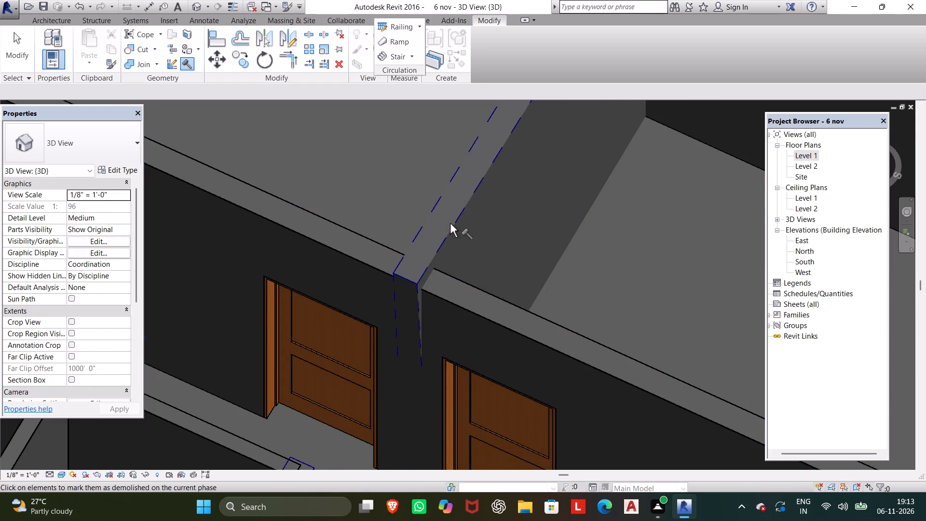
pyautogui.scroll(-4, 450, 223)
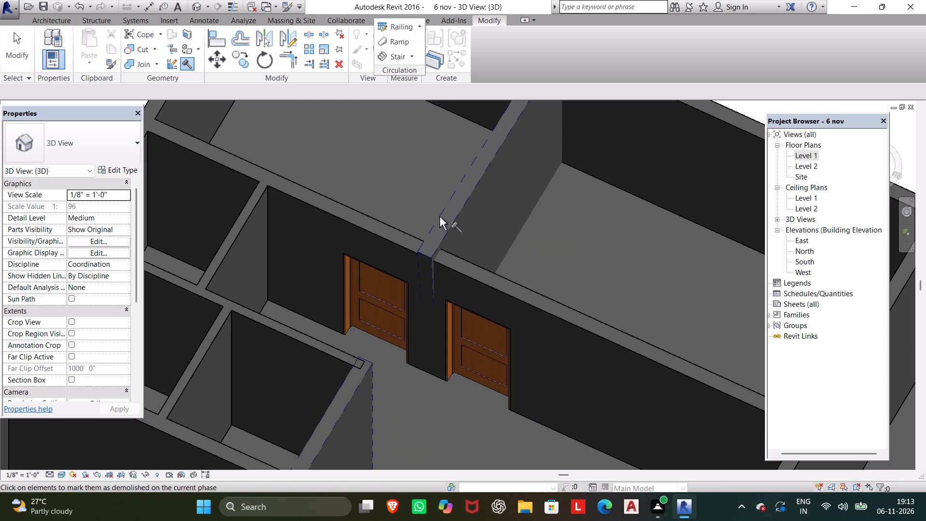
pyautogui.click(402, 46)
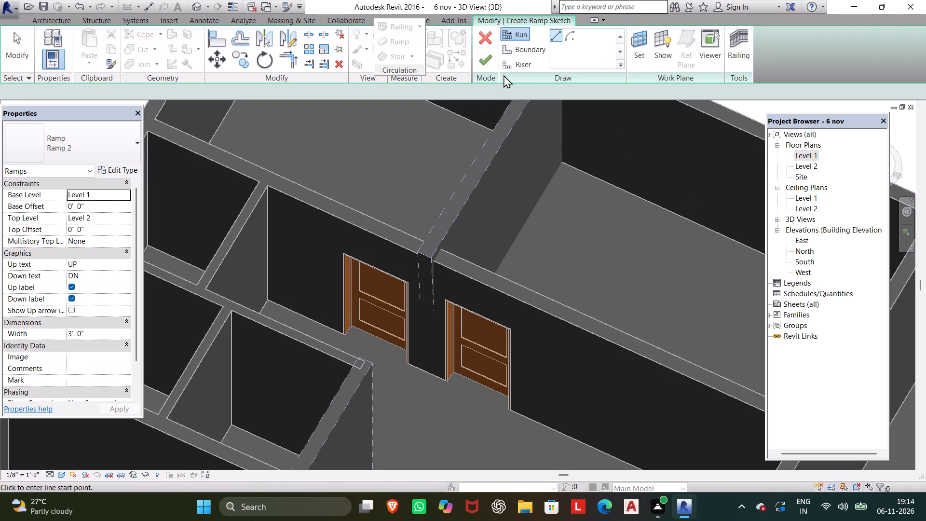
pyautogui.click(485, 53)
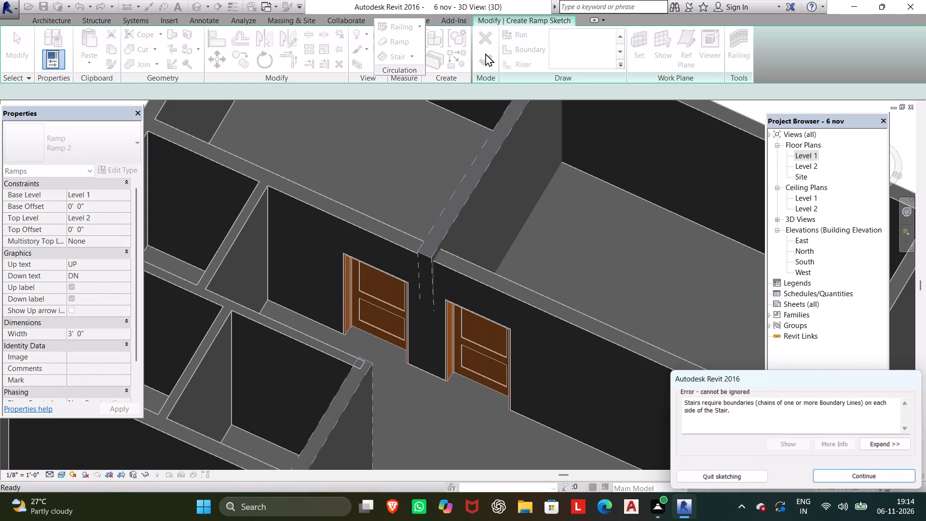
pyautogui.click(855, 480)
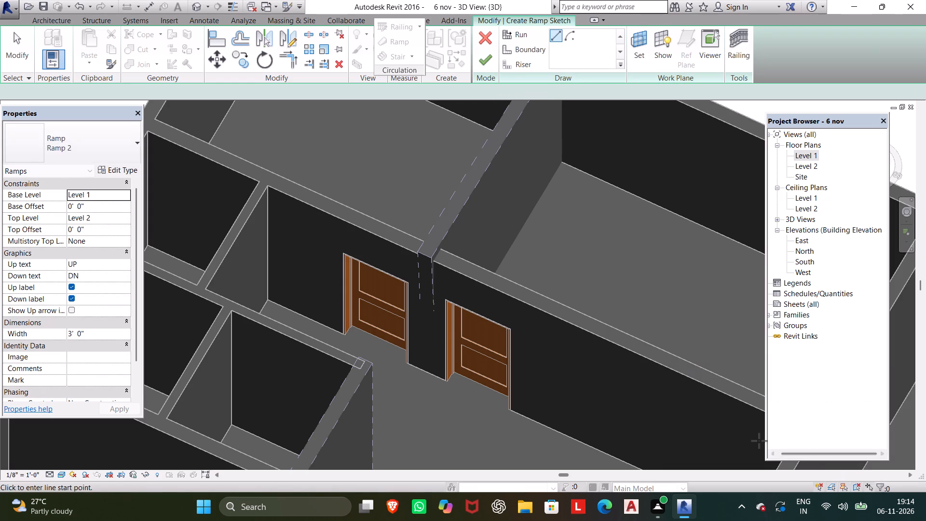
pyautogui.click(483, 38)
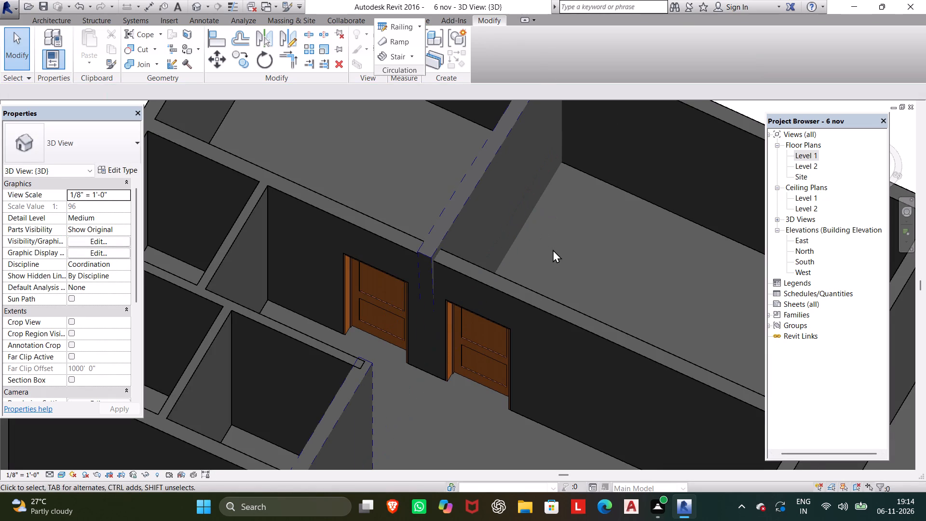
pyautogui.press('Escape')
# Select the demolished 41' wall to examine its extent around the two doors, and clear the selection.
pyautogui.scroll(5, 470, 270)
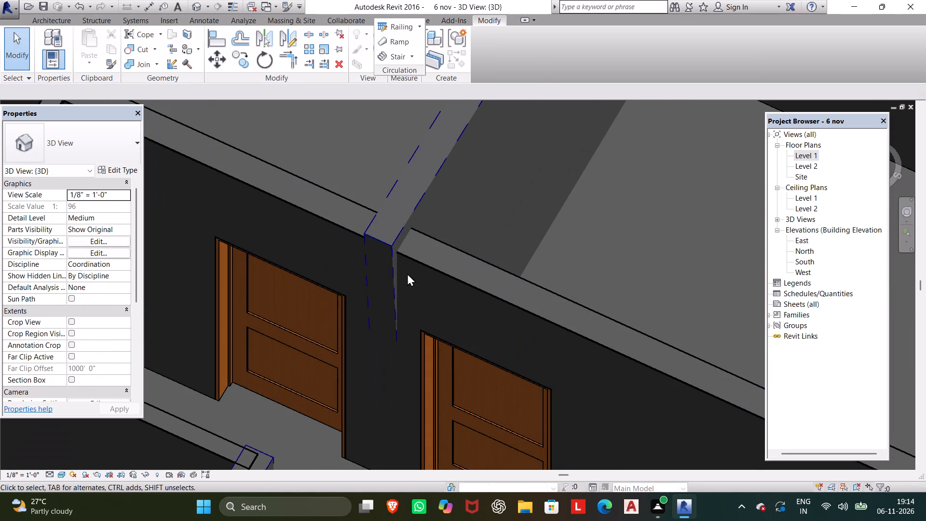
pyautogui.click(388, 270)
pyautogui.scroll(-7, 472, 187)
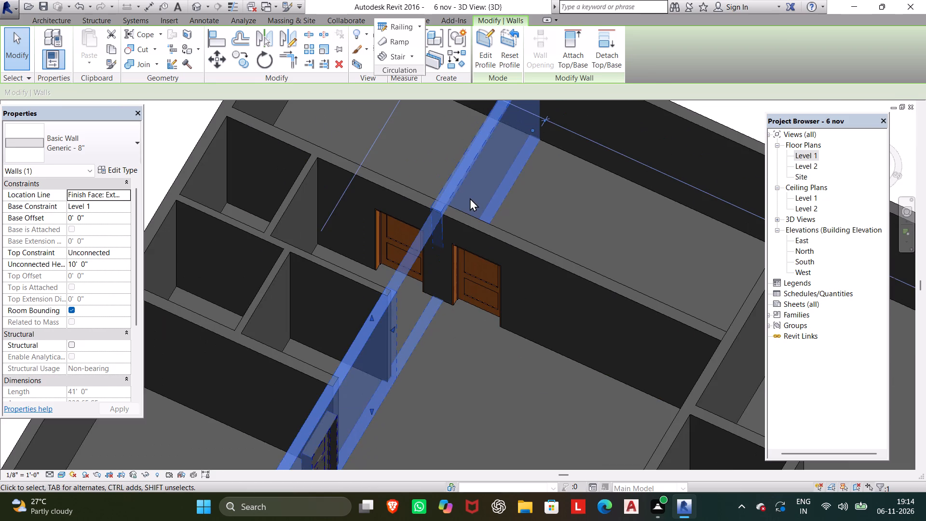
pyautogui.press('Escape')
pyautogui.scroll(-2, 490, 220)
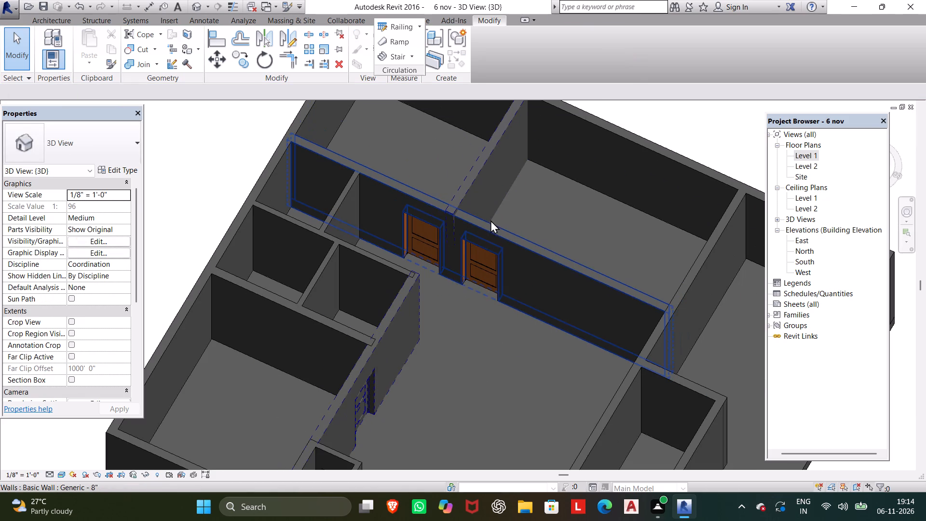
# Open the Level 1 floor plan and examine the demolished 41' wall around the two doors, dismissing the pop-up notification.
pyautogui.doubleClick(804, 154)
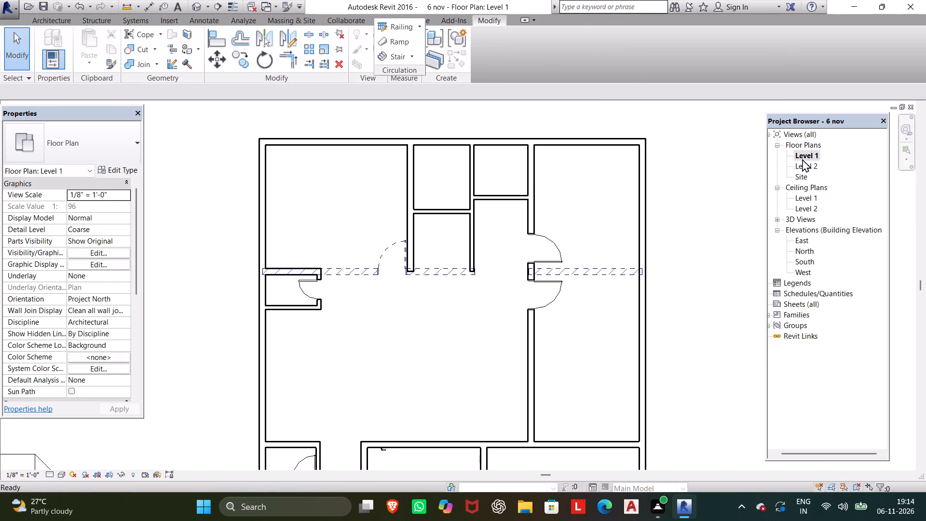
pyautogui.press('Escape')
pyautogui.press('Escape')
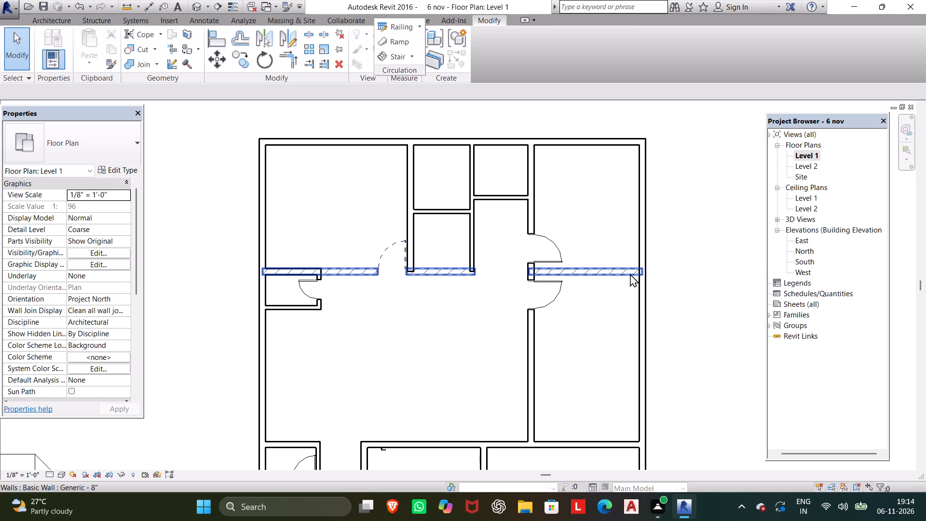
pyautogui.click(630, 274)
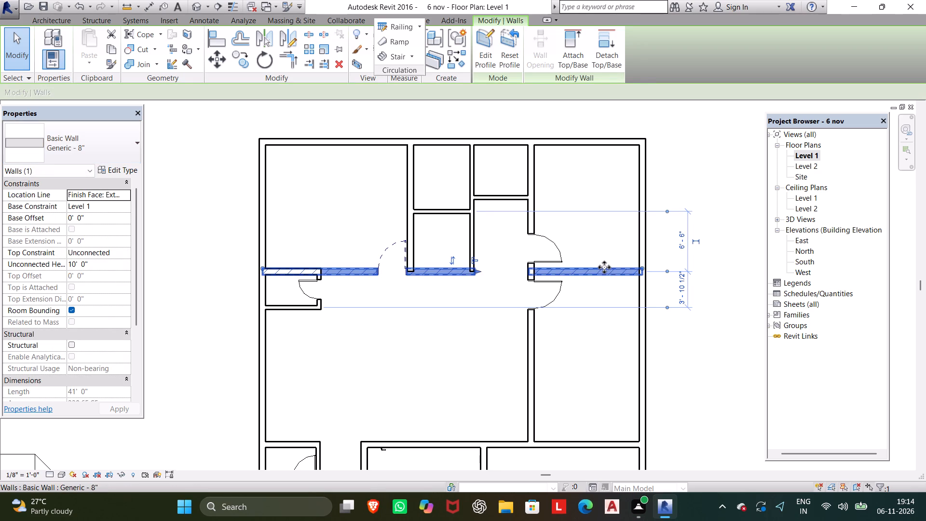
pyautogui.scroll(4, 604, 267)
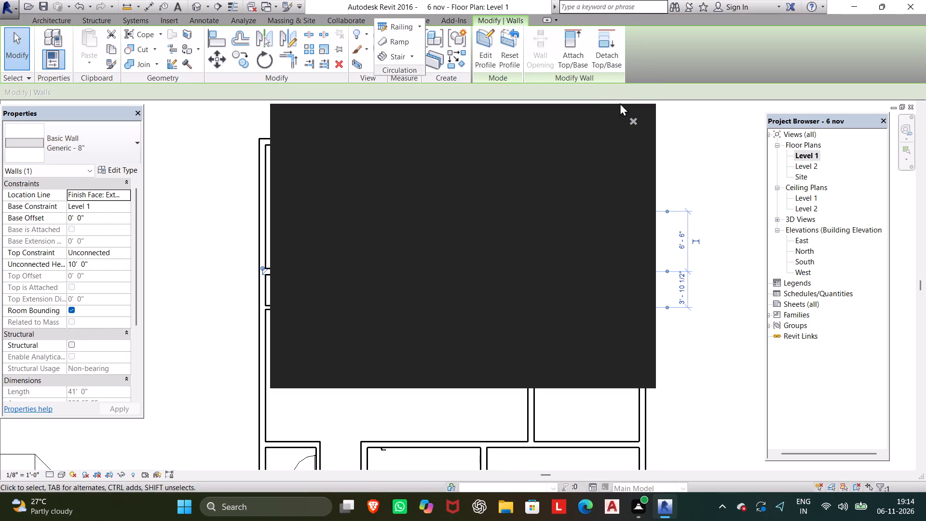
pyautogui.click(631, 121)
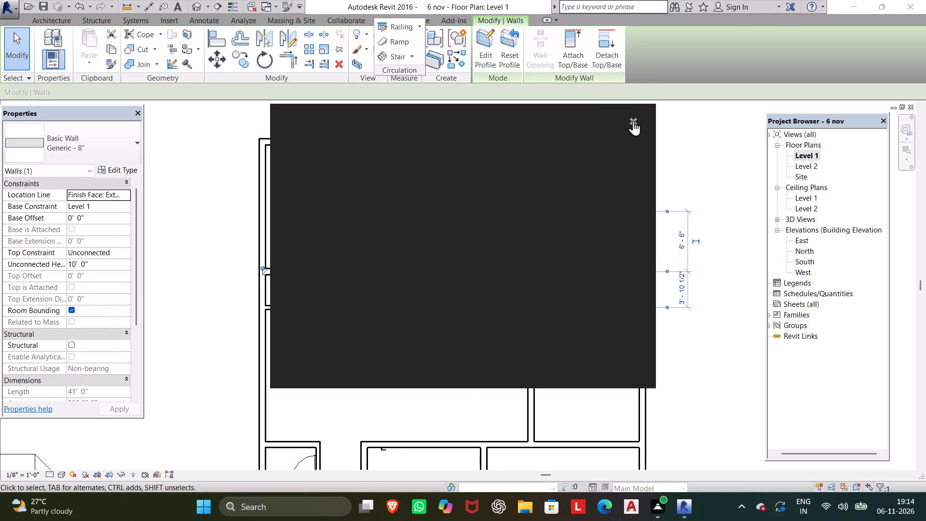
pyautogui.scroll(7, 571, 259)
pyautogui.press('Escape')
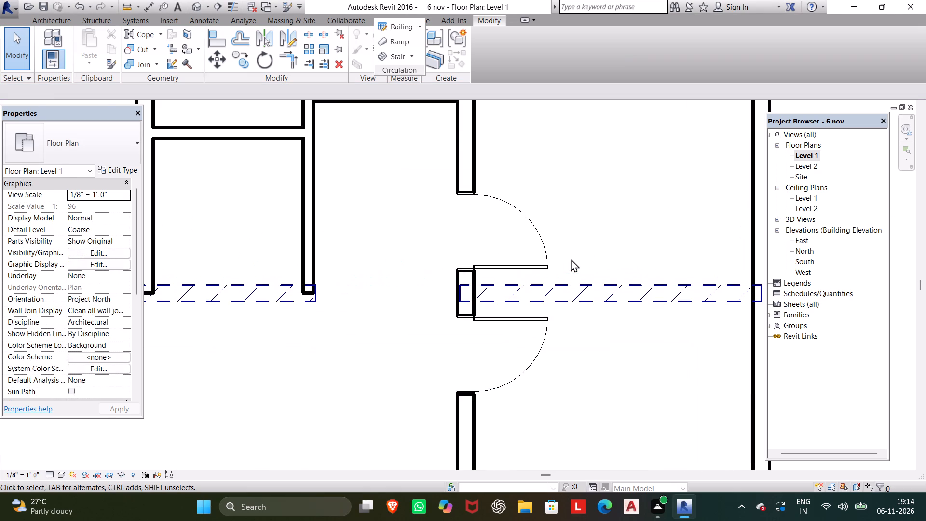
pyautogui.press('Escape')
pyautogui.press('Escape')
pyautogui.click(604, 223)
pyautogui.scroll(-3, 602, 244)
pyautogui.moveTo(602, 246); pyautogui.dragTo(534, 212, button='middle')
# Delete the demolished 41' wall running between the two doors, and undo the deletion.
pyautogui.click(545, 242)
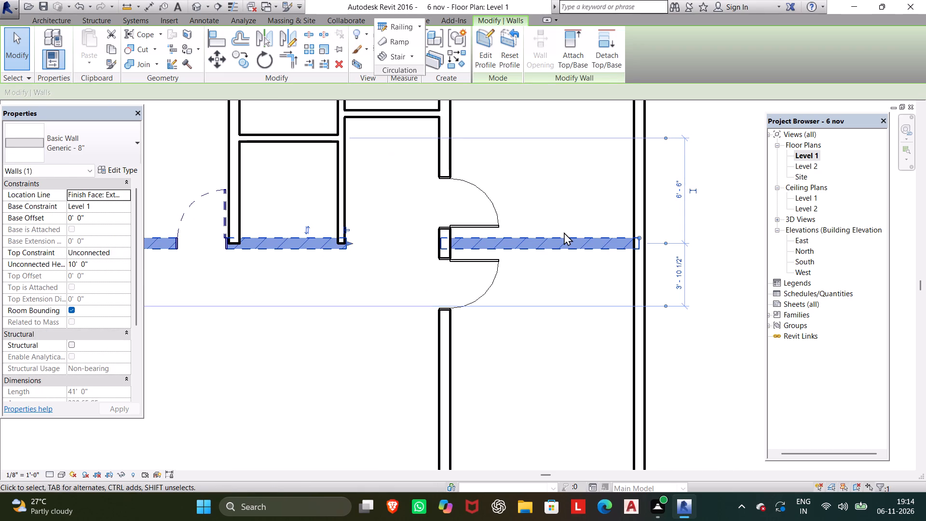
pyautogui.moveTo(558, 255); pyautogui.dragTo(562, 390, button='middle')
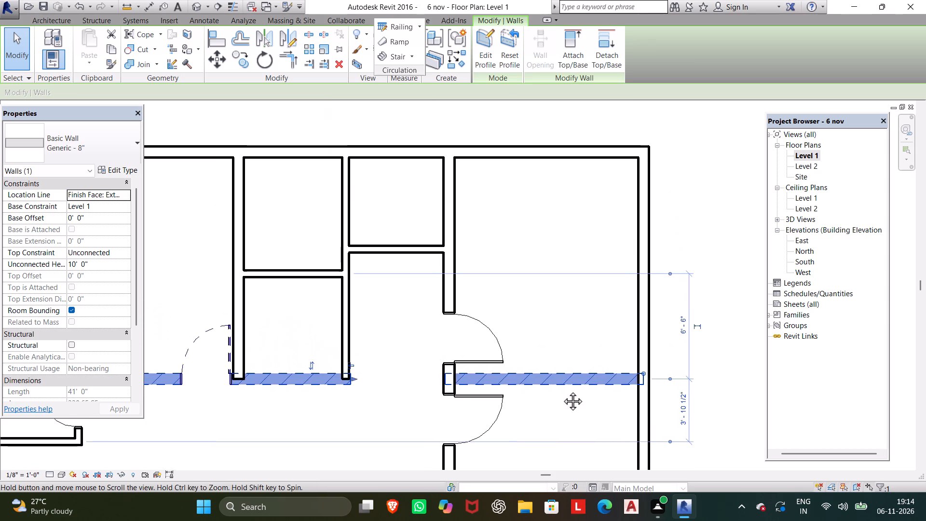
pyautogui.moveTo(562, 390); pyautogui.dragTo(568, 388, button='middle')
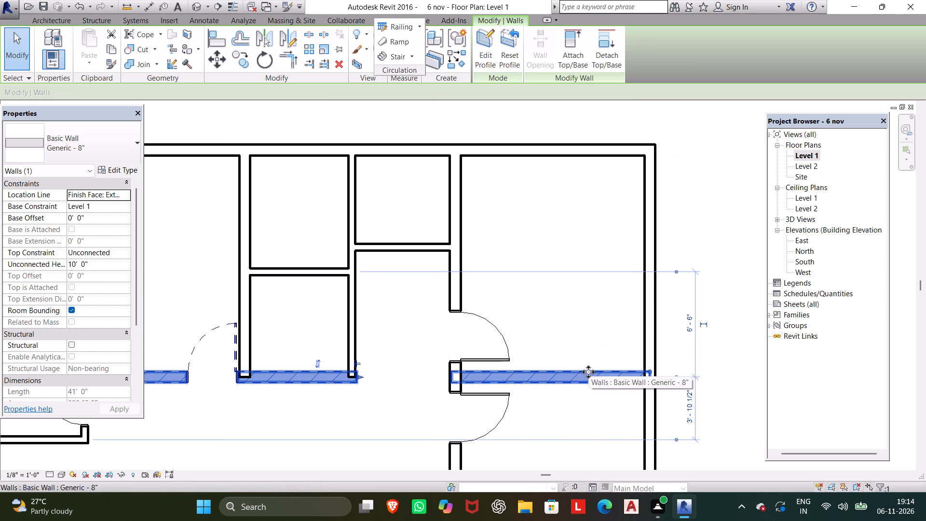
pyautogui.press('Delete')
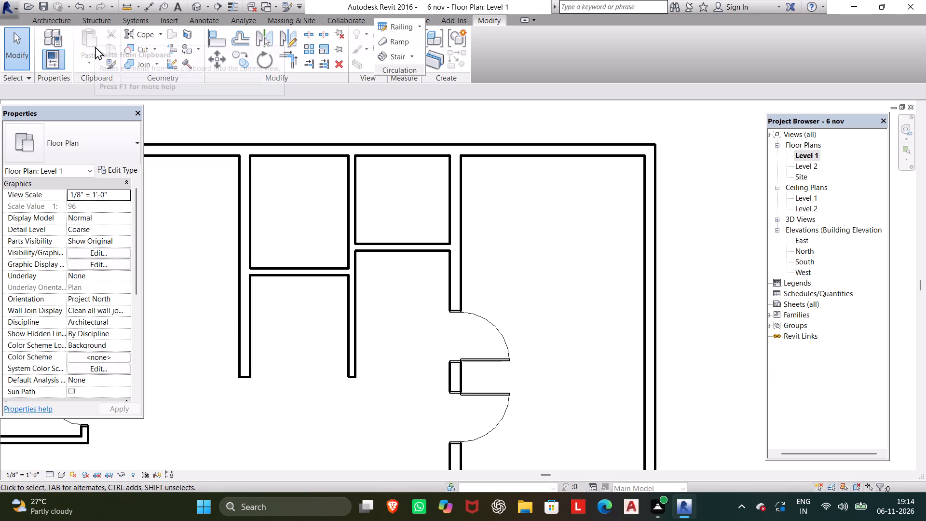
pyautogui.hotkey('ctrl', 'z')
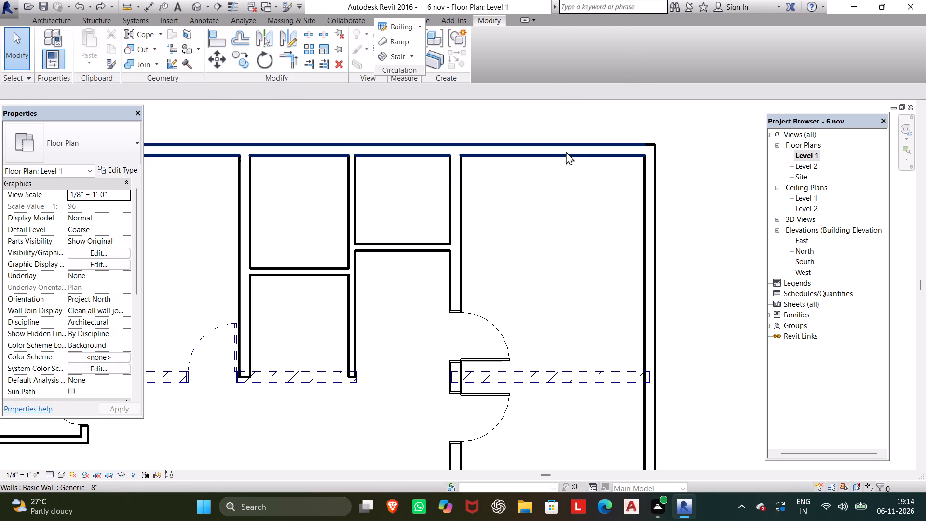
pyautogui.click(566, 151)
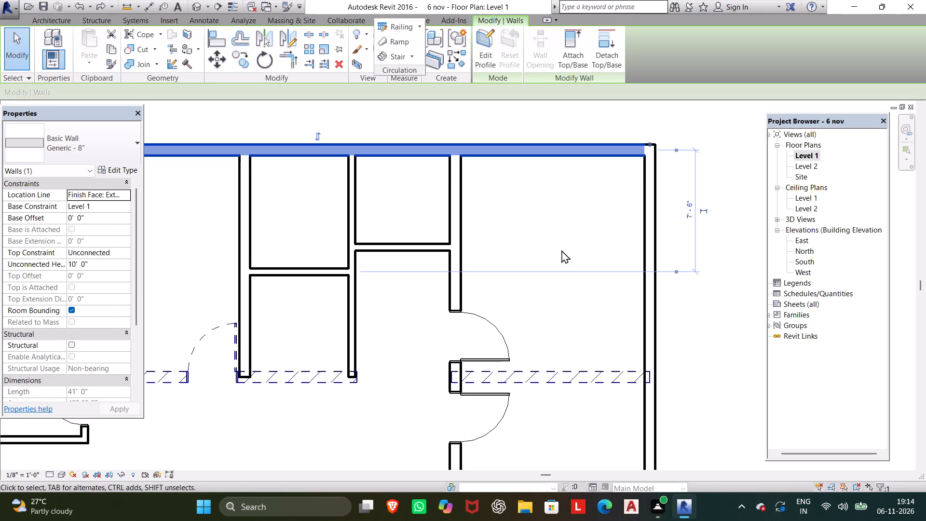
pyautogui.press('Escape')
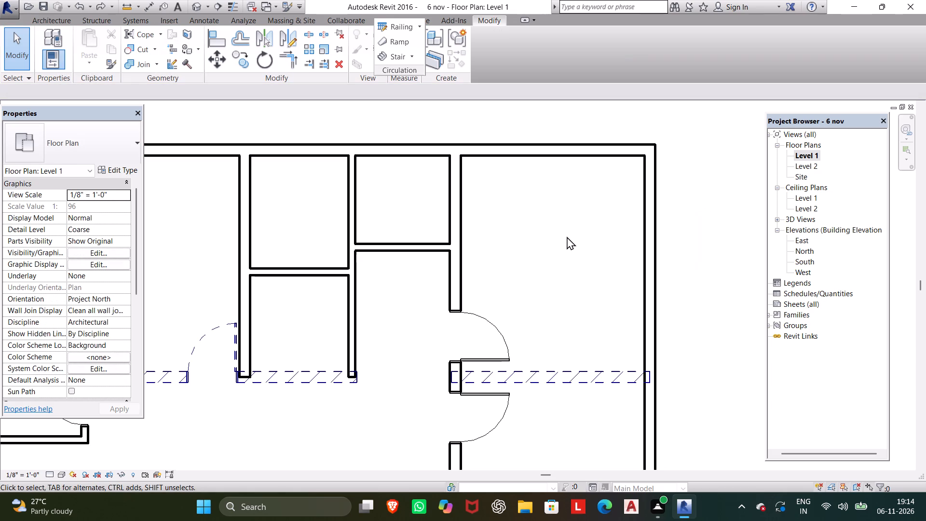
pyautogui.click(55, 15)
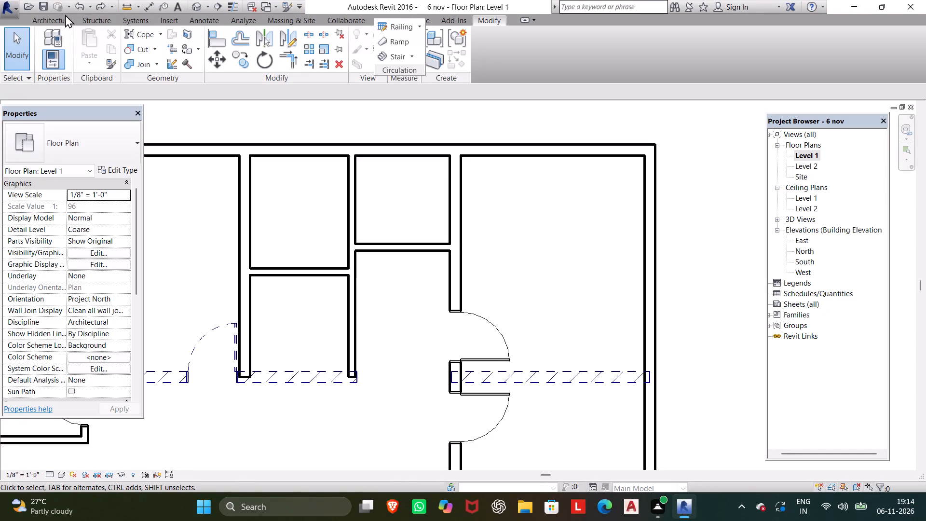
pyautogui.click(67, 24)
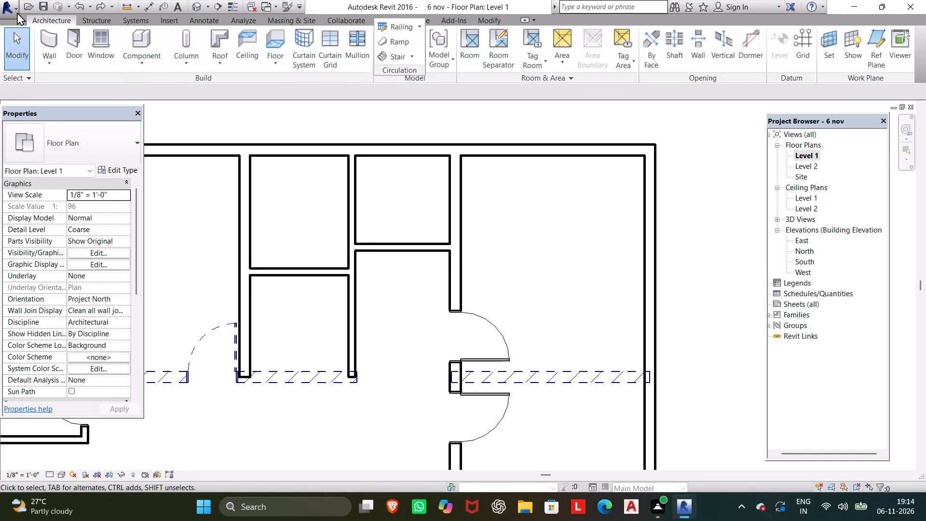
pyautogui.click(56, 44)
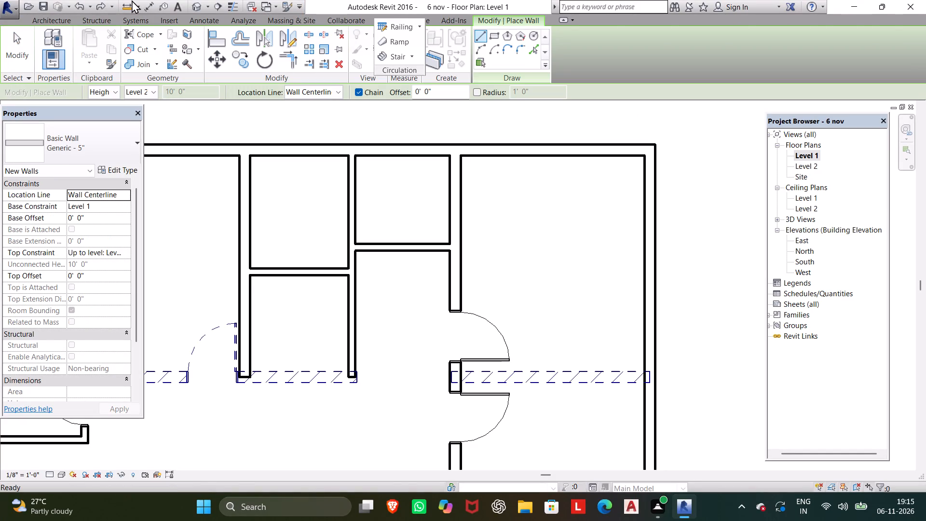
# Measure the distance from the northeast room's inner corner down to the demolished wall's upper face.
pyautogui.click(132, 0)
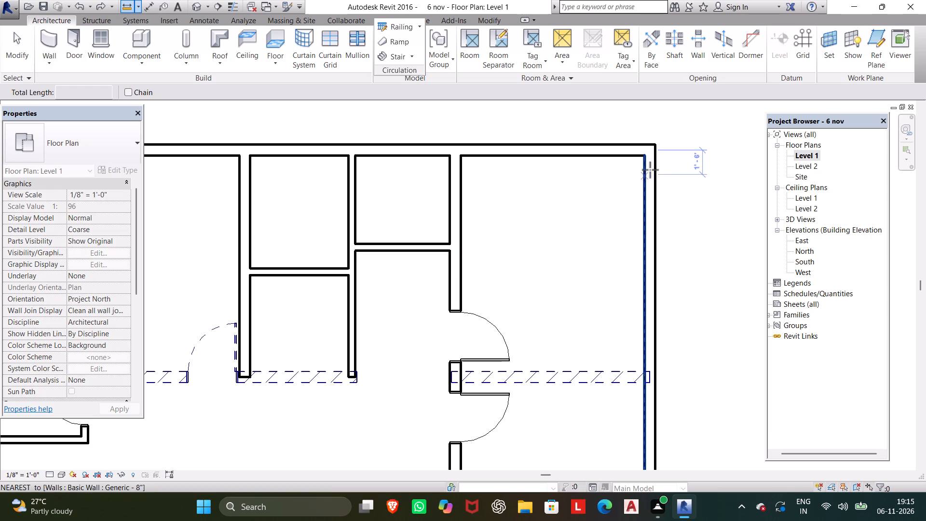
pyautogui.click(643, 158)
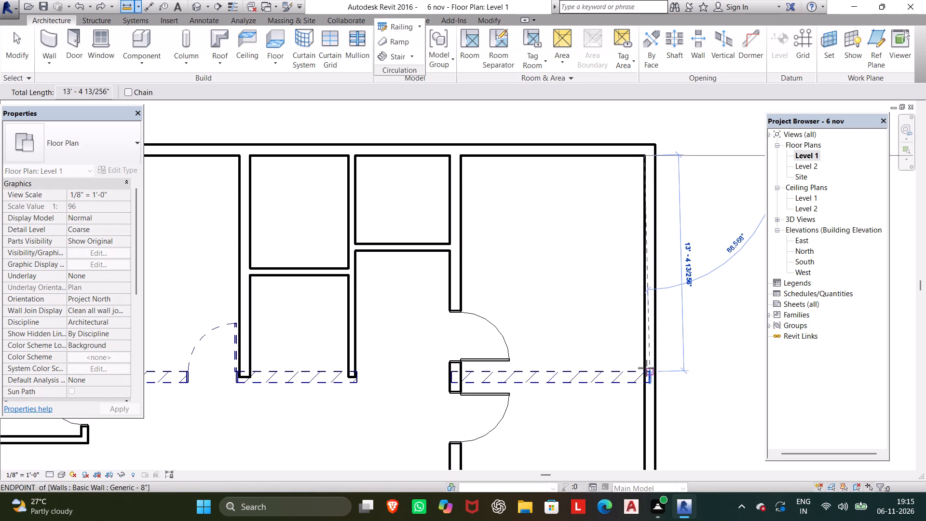
pyautogui.scroll(5, 645, 369)
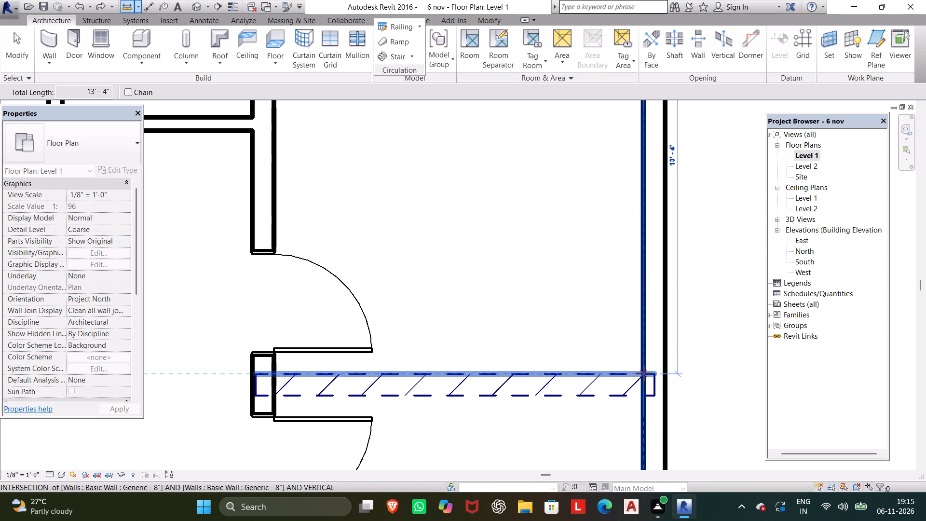
pyautogui.scroll(-4, 644, 373)
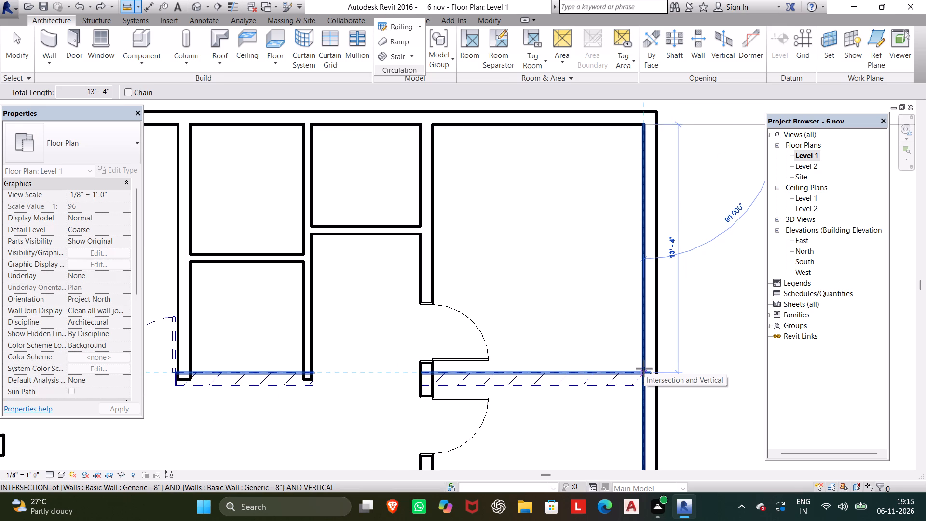
pyautogui.press('Escape')
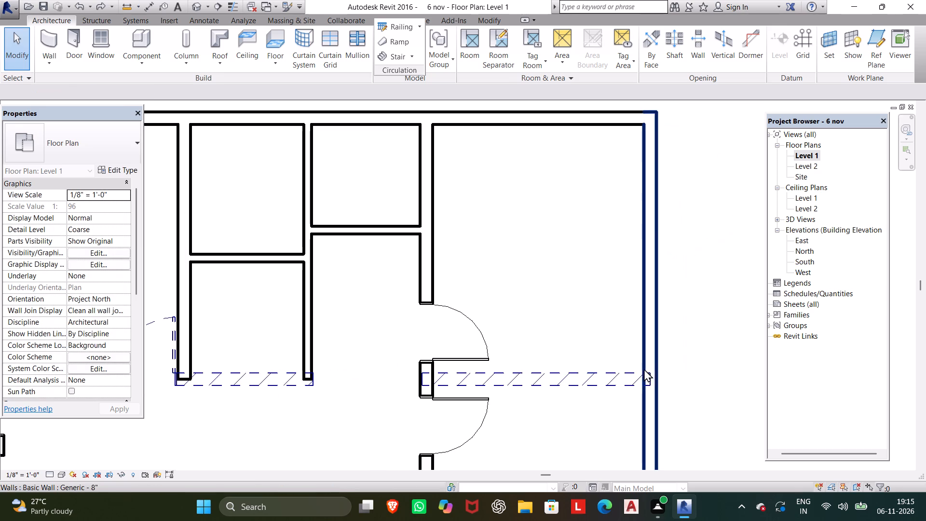
# Delete the demolished 41' wall from the Level 1 plan.
pyautogui.click(606, 377)
pyautogui.press('Delete')
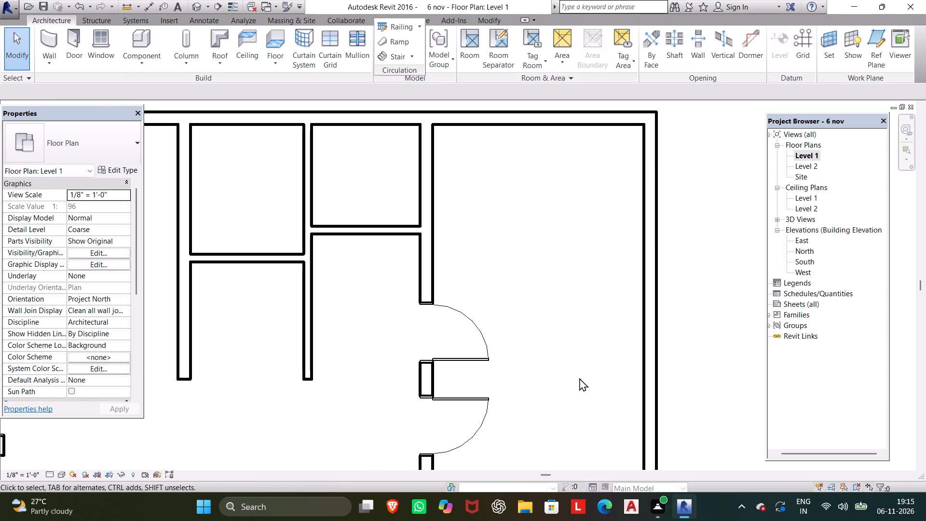
# Offset a copy of the north exterior wall 13' 4" inward, so that it crosses the two-door wall between the doors.
pyautogui.click(57, 34)
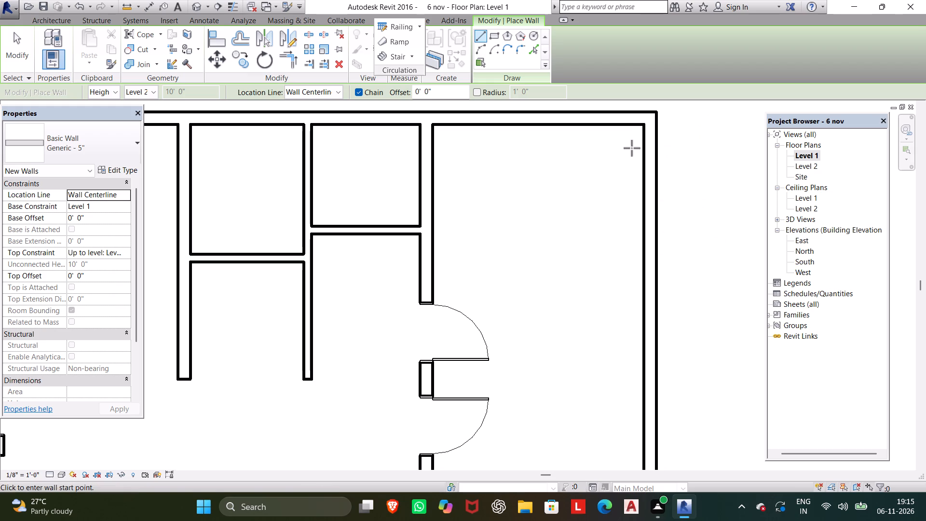
pyautogui.click(244, 35)
pyautogui.moveTo(163, 90); pyautogui.dragTo(101, 92)
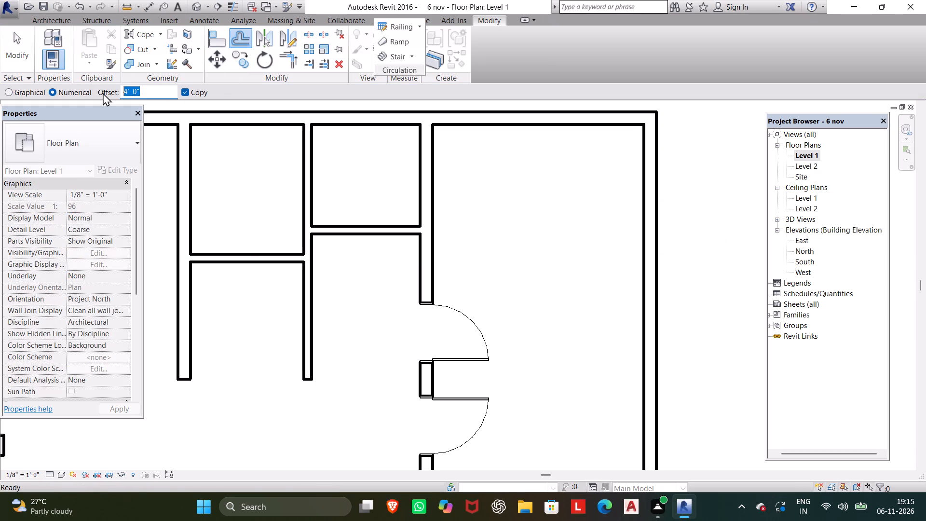
pyautogui.write("13'")
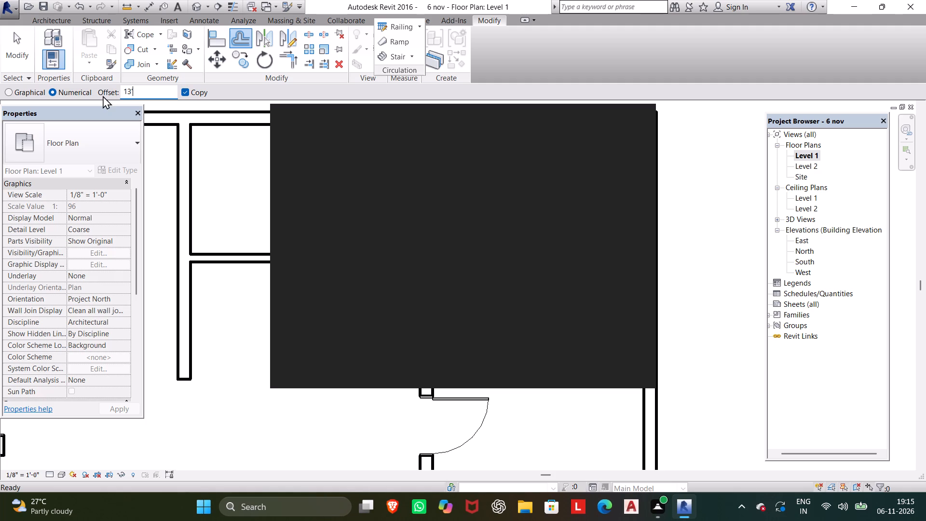
pyautogui.write('4"')
pyautogui.click(635, 118)
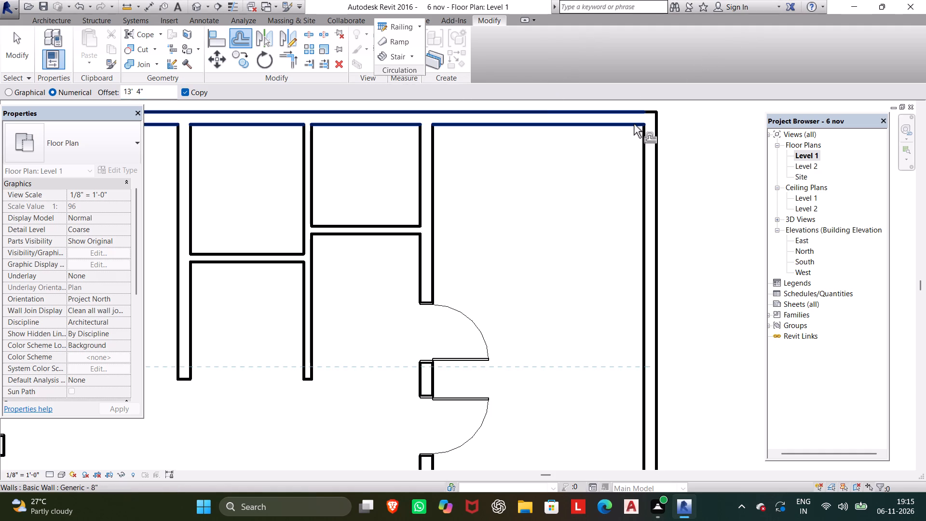
pyautogui.click(535, 122)
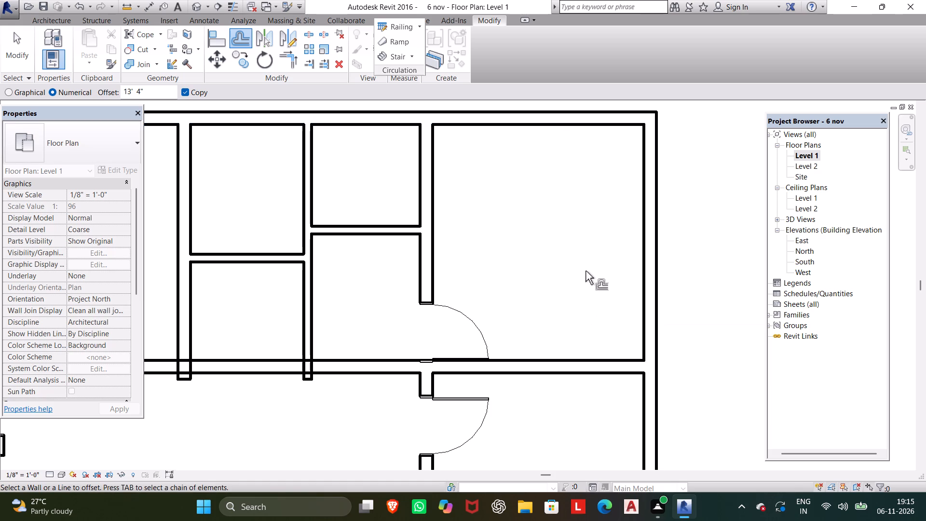
pyautogui.press('Escape')
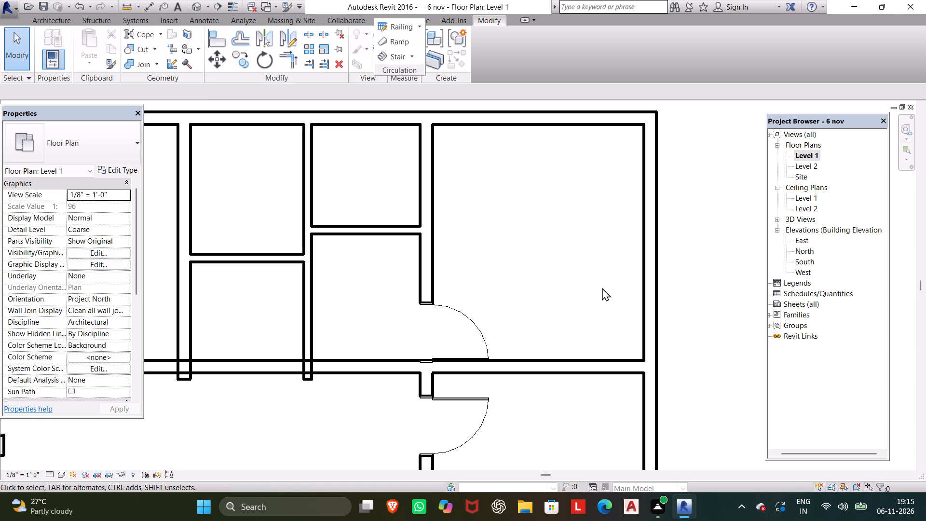
pyautogui.press('Escape')
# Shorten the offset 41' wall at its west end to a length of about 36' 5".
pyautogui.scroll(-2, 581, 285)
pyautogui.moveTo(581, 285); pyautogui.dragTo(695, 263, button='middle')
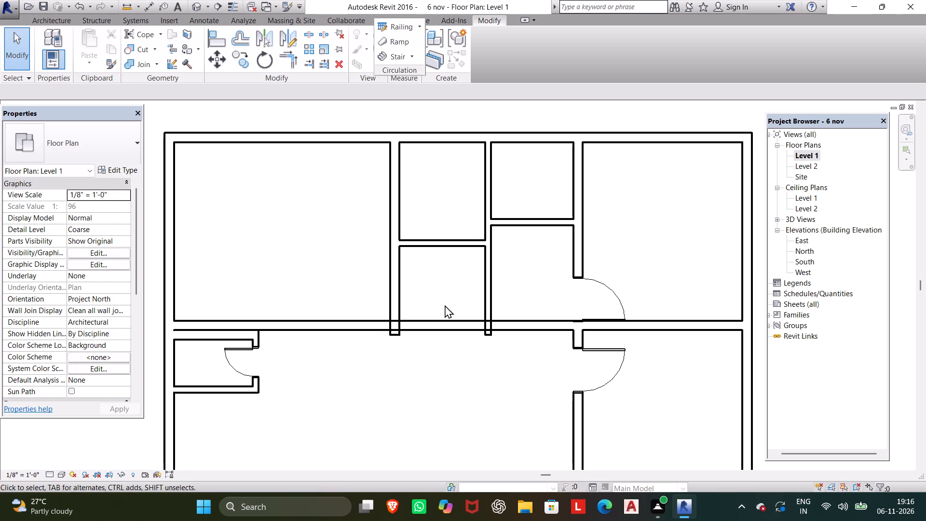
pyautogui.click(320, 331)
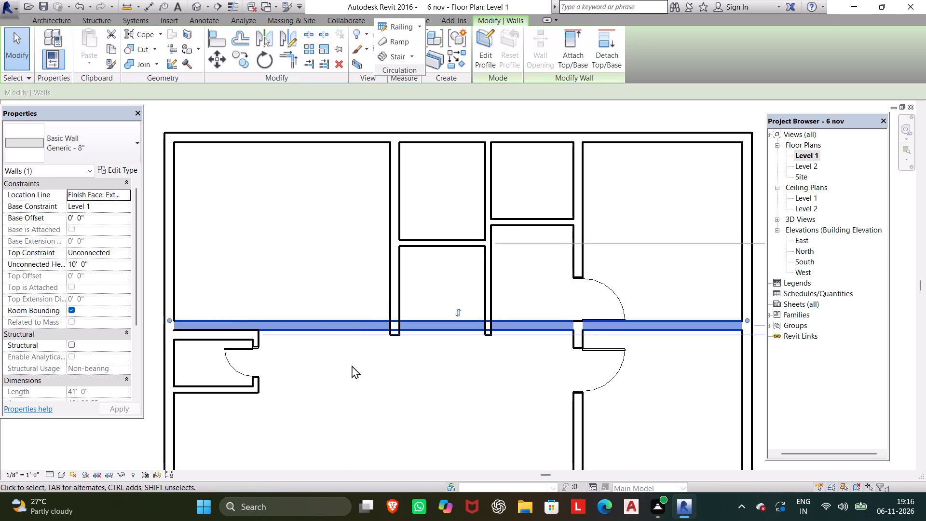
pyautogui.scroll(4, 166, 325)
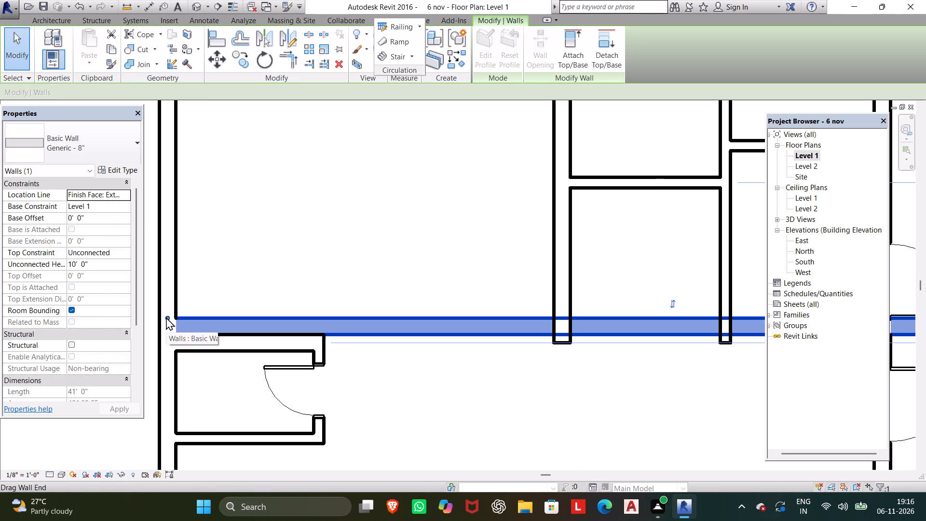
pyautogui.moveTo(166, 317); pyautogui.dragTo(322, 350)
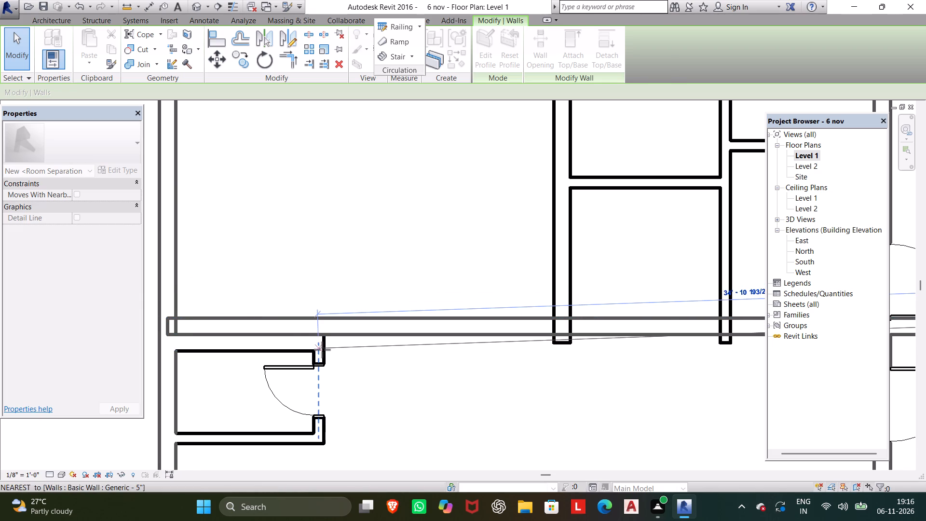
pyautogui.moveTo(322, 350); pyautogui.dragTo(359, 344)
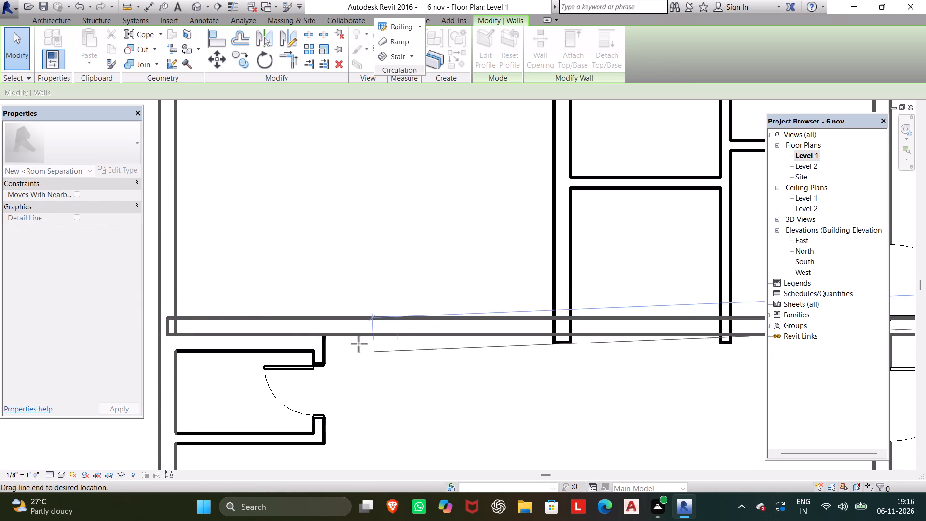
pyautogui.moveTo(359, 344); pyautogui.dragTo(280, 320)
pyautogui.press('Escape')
# Delete the shortened offset wall that crosses the plan between the two doors.
pyautogui.click(449, 334)
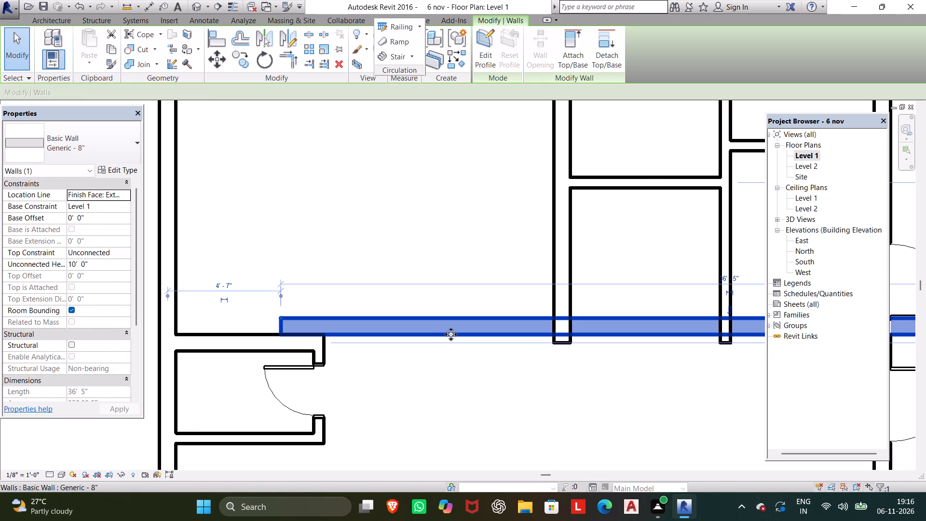
pyautogui.press('Delete')
pyautogui.scroll(-4, 434, 349)
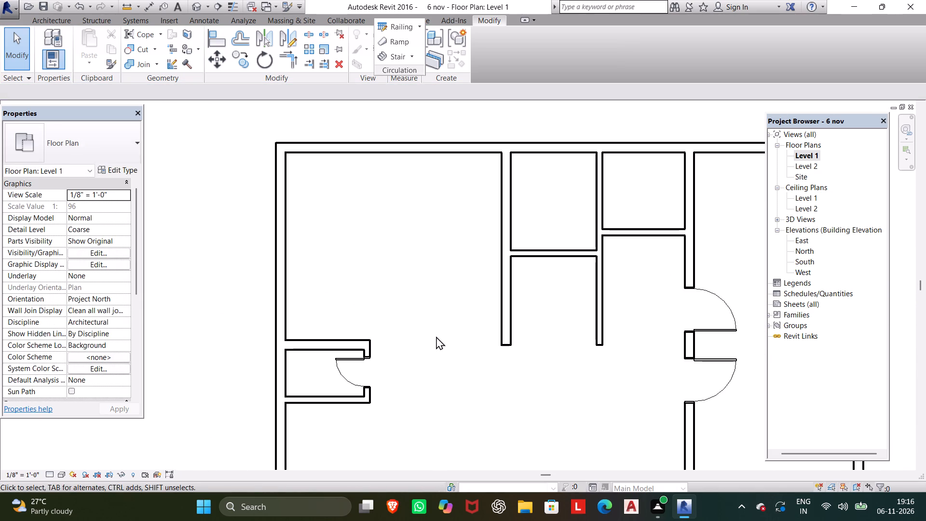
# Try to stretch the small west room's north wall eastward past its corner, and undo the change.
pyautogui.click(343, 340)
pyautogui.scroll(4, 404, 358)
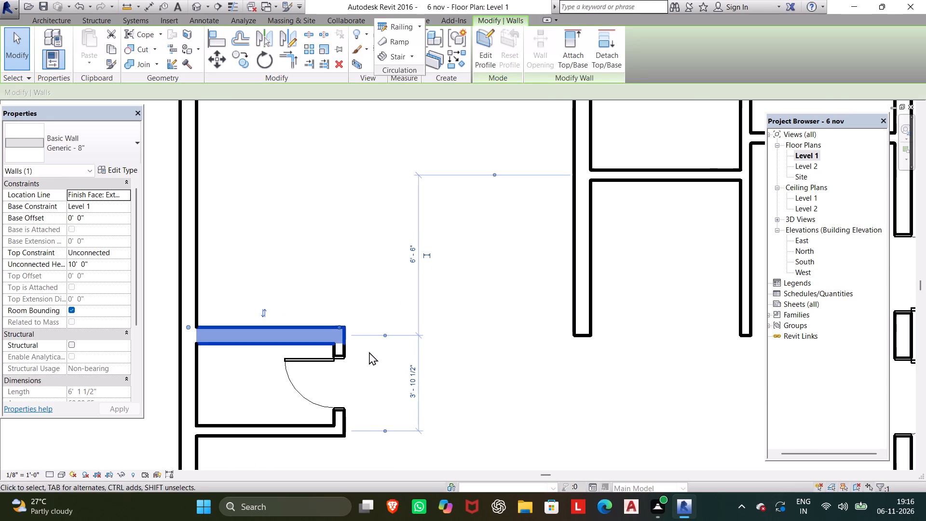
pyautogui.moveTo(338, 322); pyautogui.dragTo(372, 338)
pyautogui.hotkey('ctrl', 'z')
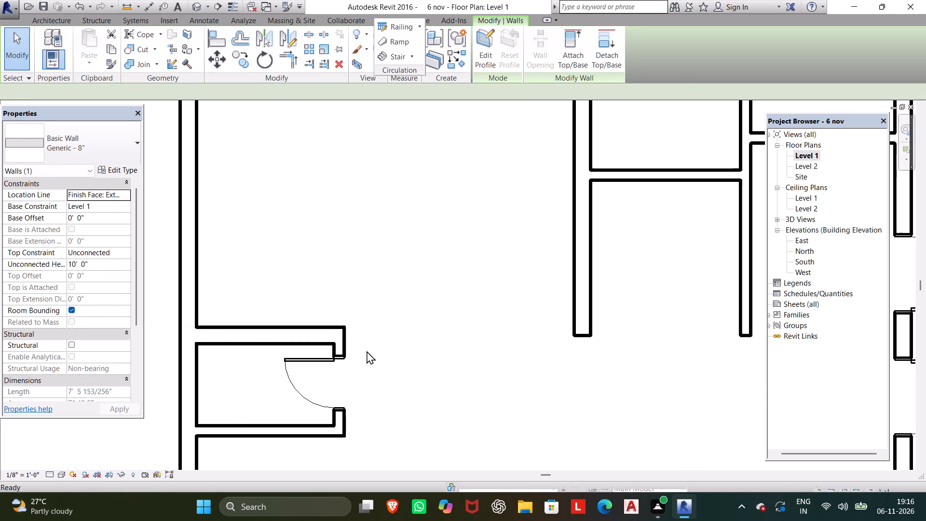
# Move the small west room's north wall slightly north, to about 3' 11 1/2" from that room's south wall.
pyautogui.click(325, 323)
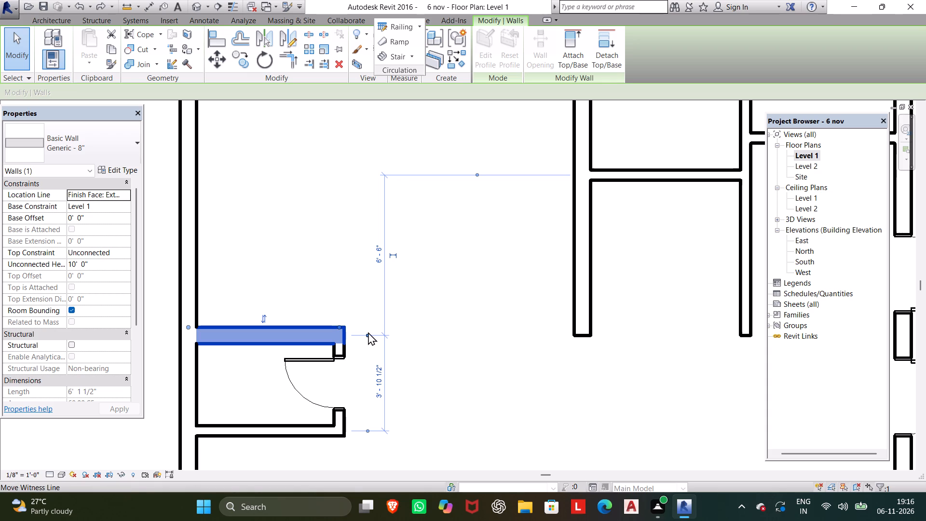
pyautogui.moveTo(367, 332); pyautogui.dragTo(456, 334)
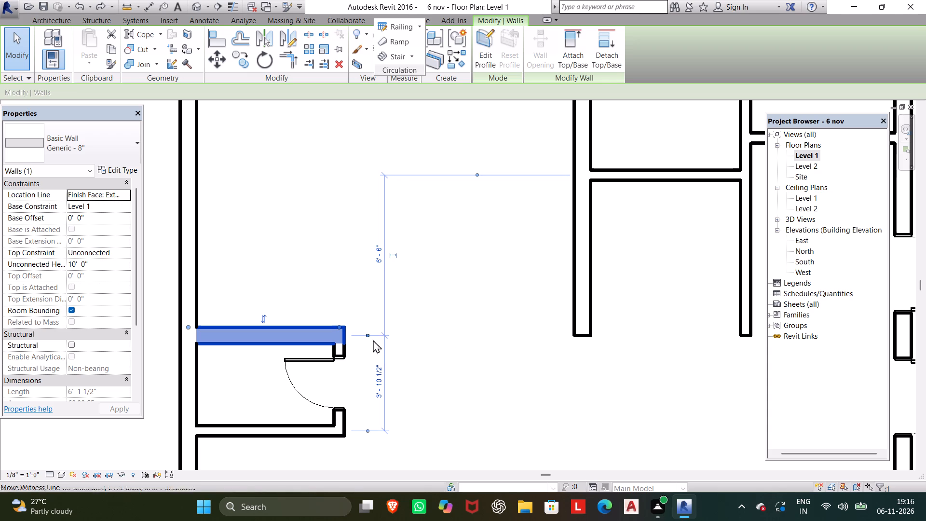
pyautogui.moveTo(369, 335); pyautogui.dragTo(473, 339)
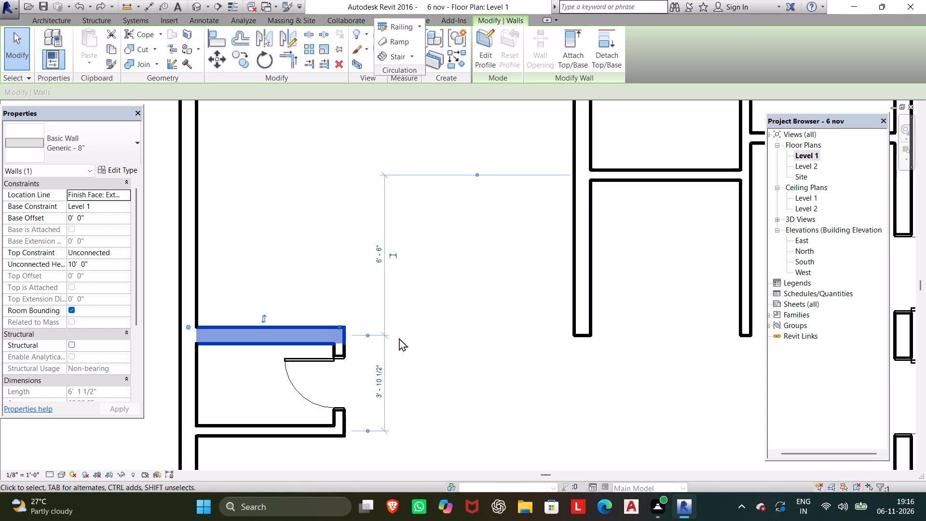
pyautogui.moveTo(334, 336); pyautogui.dragTo(460, 334)
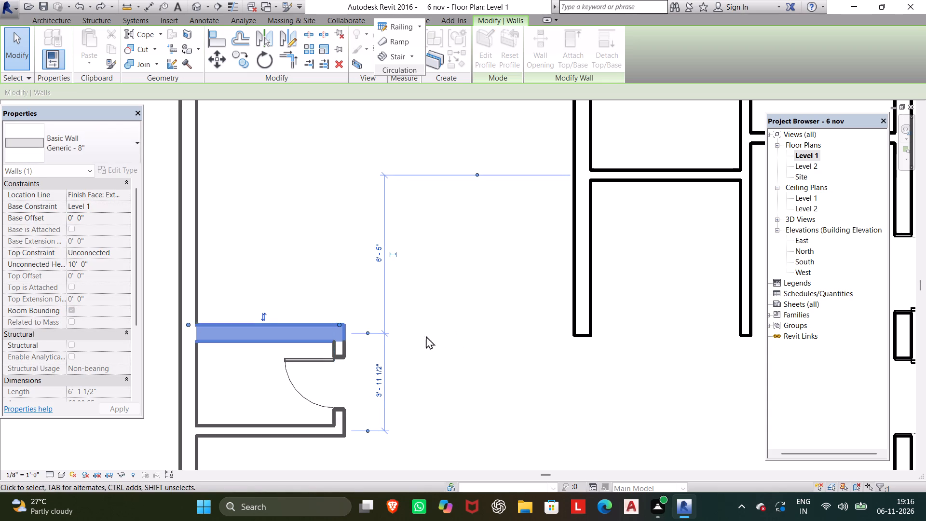
pyautogui.scroll(-5, 346, 336)
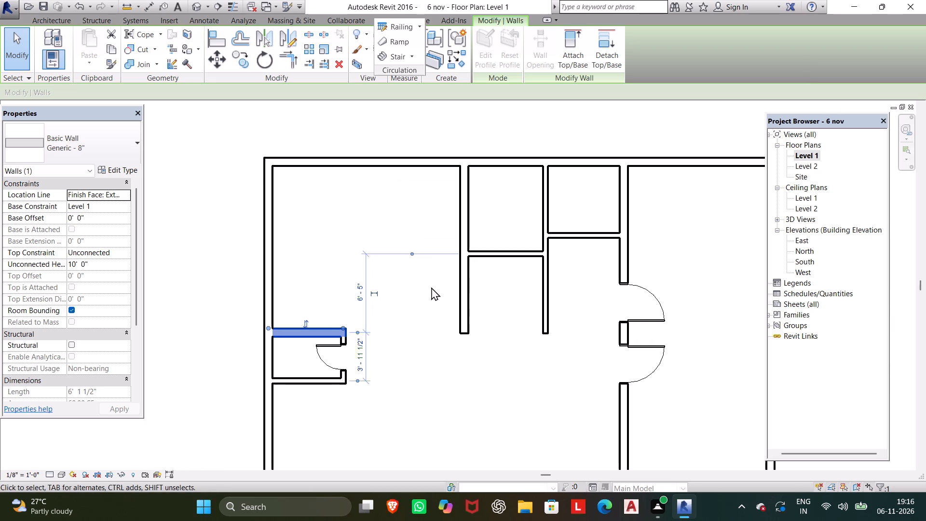
pyautogui.press('Escape')
pyautogui.press('`')
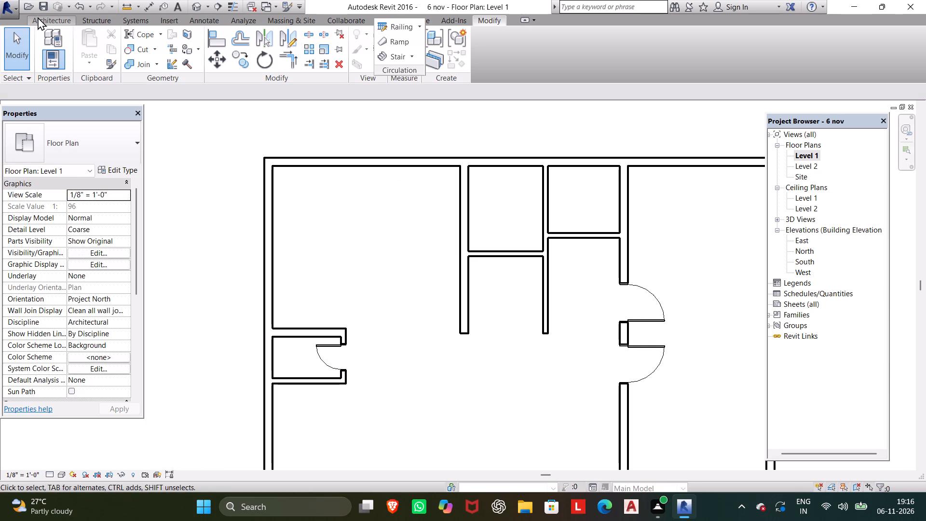
# Draw a Generic - 8" wall about 35' 4 1/2" long from the small west room's northeast corner east to the exterior wall.
pyautogui.click(50, 15)
pyautogui.click(48, 42)
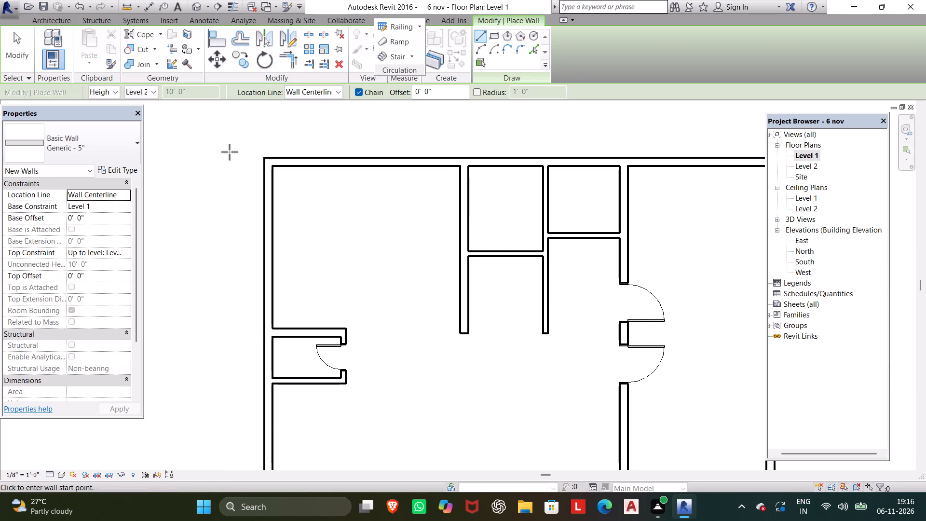
pyautogui.scroll(3, 345, 334)
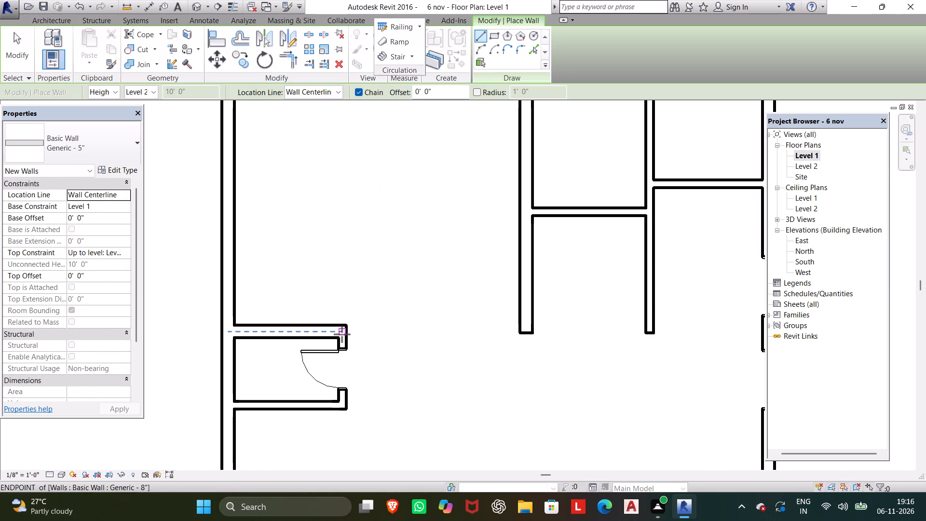
pyautogui.click(342, 334)
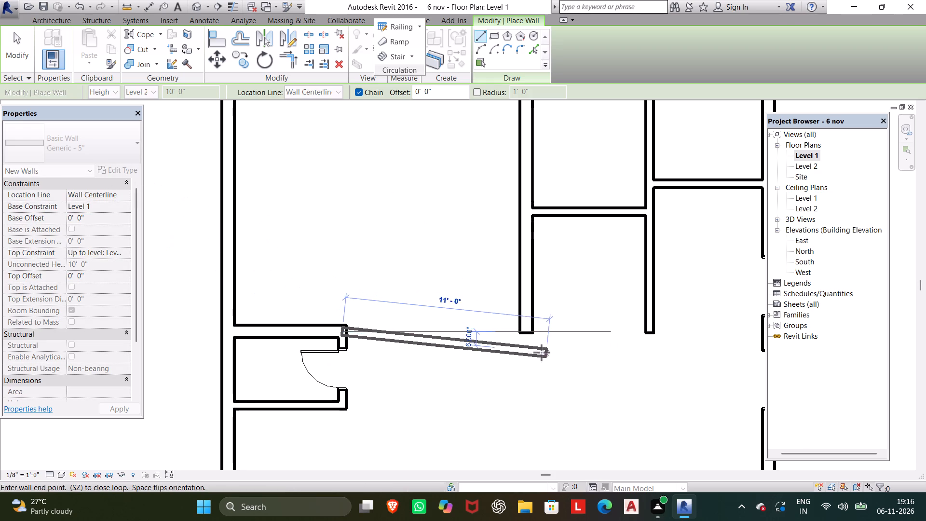
pyautogui.press('Escape')
pyautogui.click(125, 138)
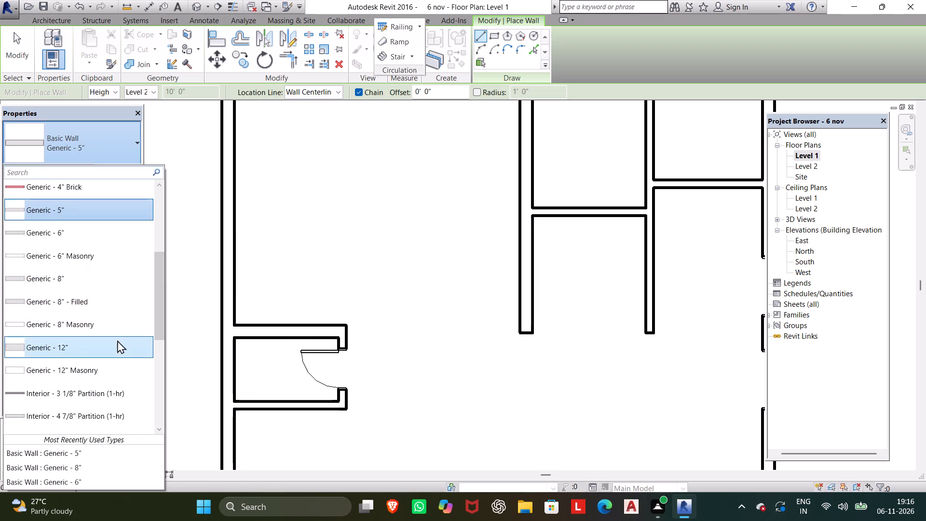
pyautogui.click(110, 283)
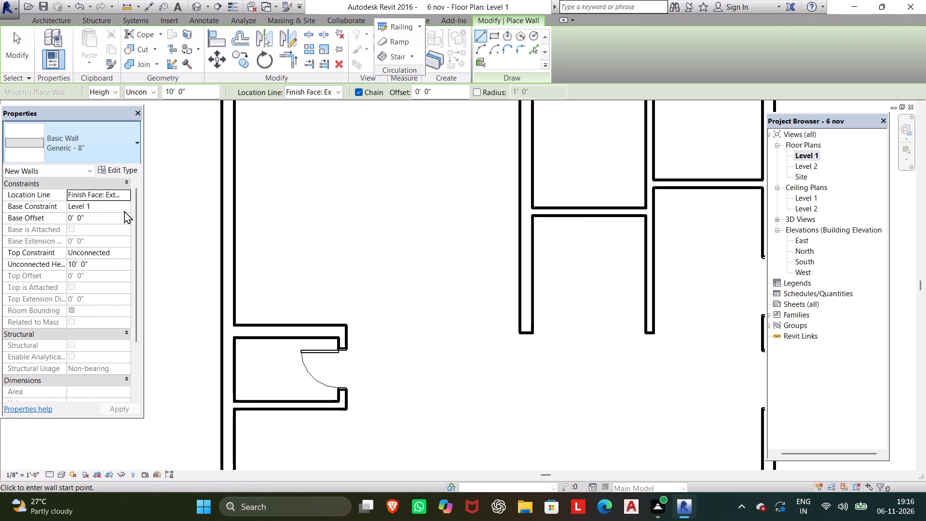
pyautogui.click(336, 330)
pyautogui.scroll(-1, 558, 333)
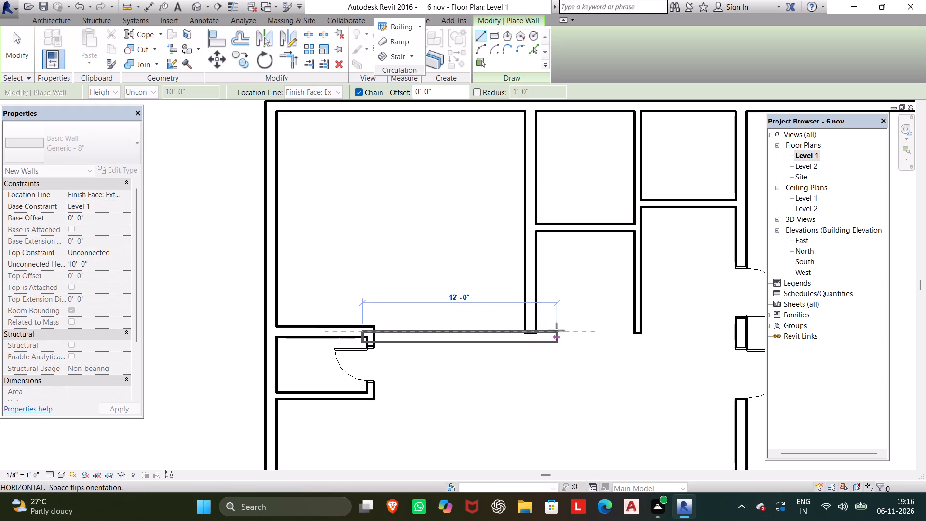
pyautogui.scroll(-2, 553, 325)
pyautogui.moveTo(508, 315); pyautogui.dragTo(292, 300, button='middle')
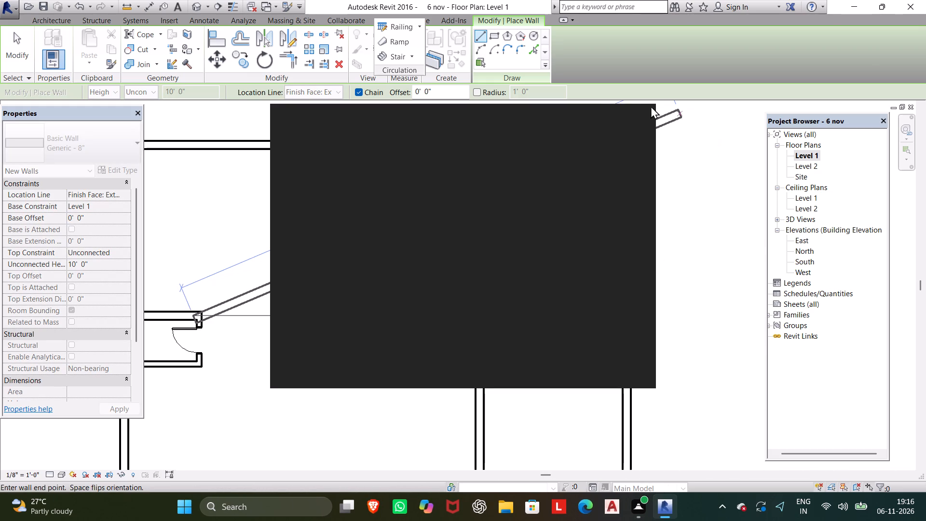
pyautogui.click(635, 121)
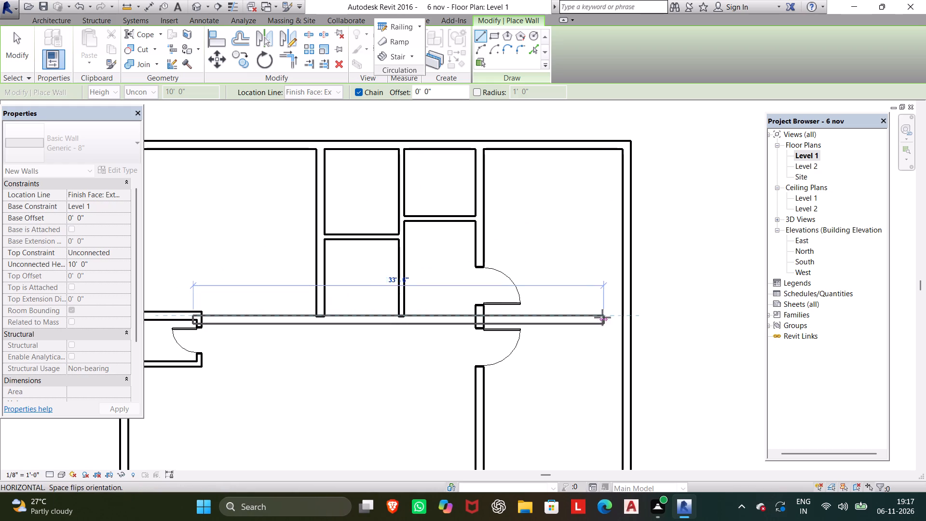
pyautogui.click(626, 311)
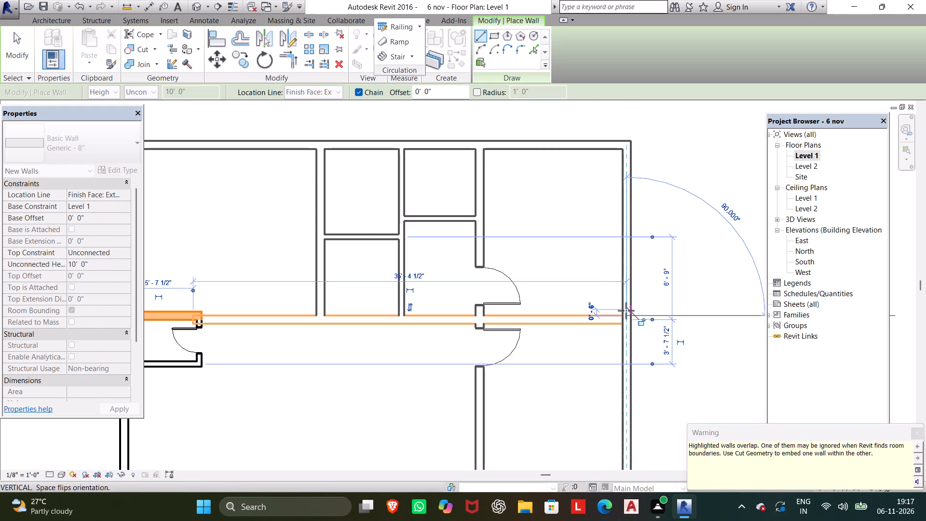
pyautogui.press('Escape')
pyautogui.click(582, 321)
pyautogui.press('Escape')
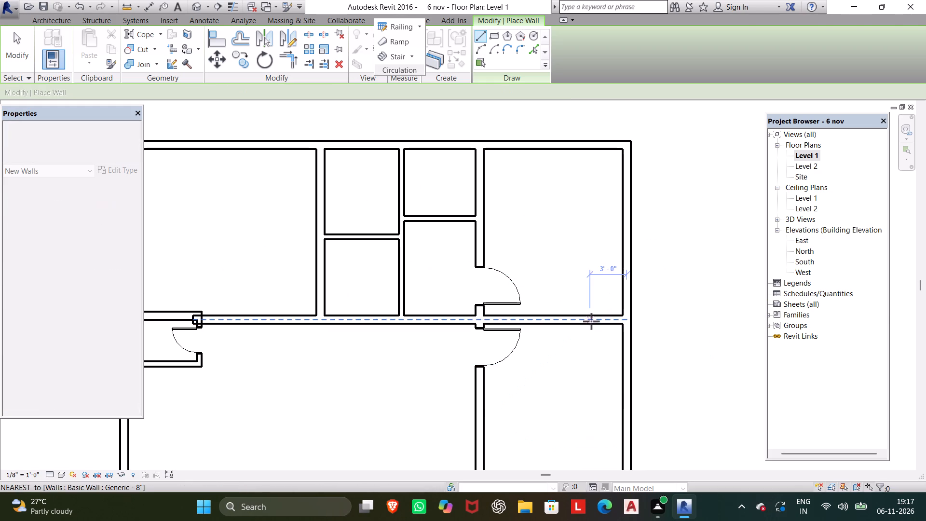
pyautogui.press('Escape')
# Nudge the new 35' 4 1/2" wall slightly north, toward the line of the small west room's north wall.
pyautogui.click(574, 319)
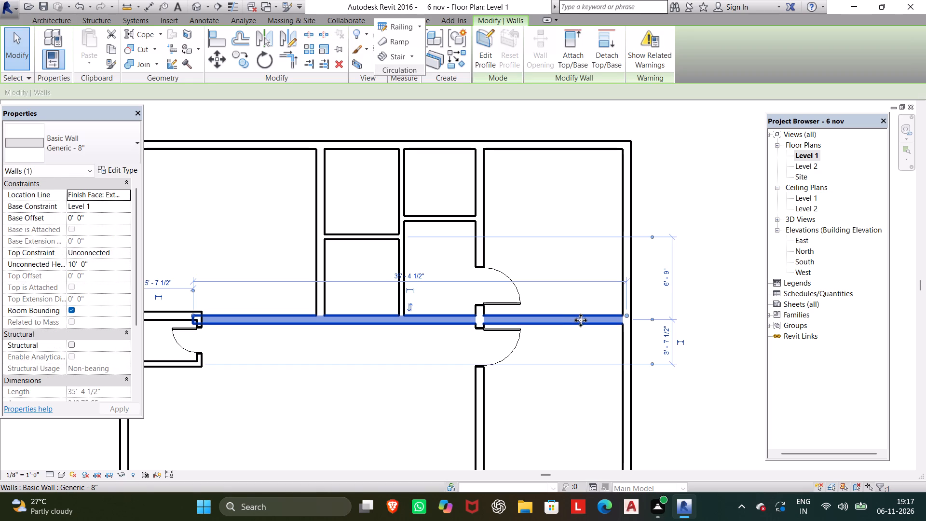
pyautogui.press('Up')
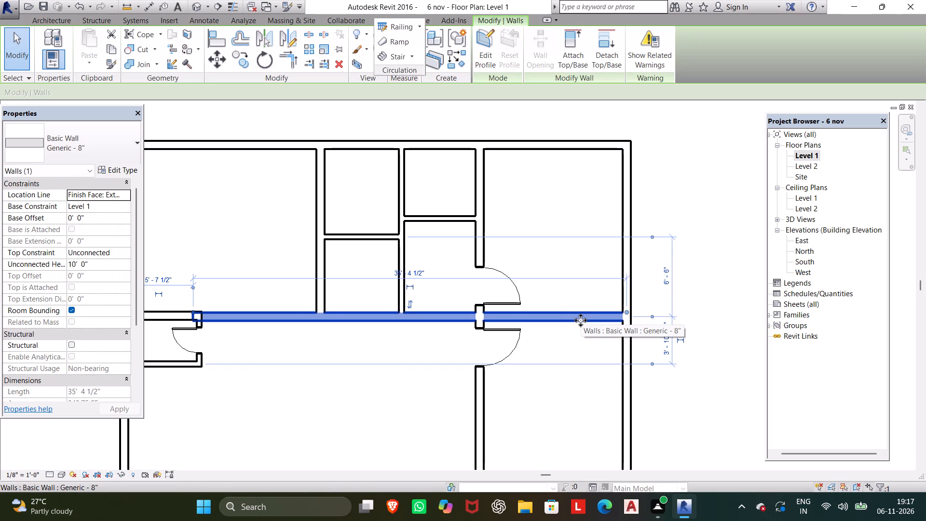
pyautogui.press('Escape')
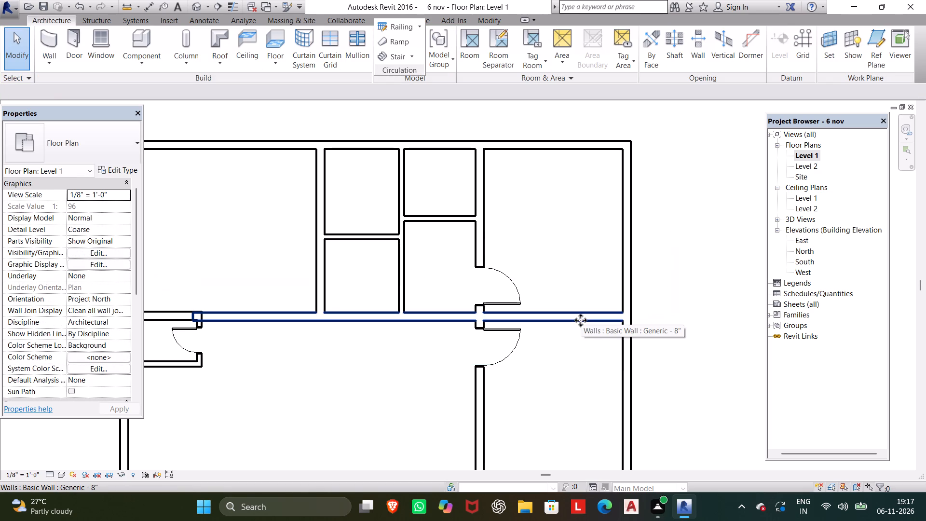
# Nudge the new wall north in fine increments until its faces line up with the small west room's north wall.
pyautogui.scroll(10, 200, 321)
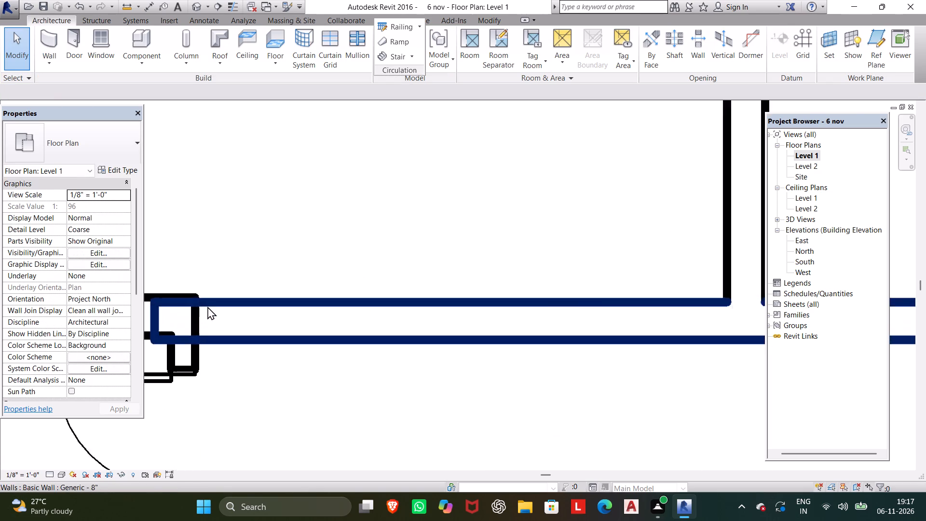
pyautogui.scroll(5, 207, 306)
pyautogui.moveTo(212, 305); pyautogui.dragTo(398, 346, button='middle')
pyautogui.click(414, 334)
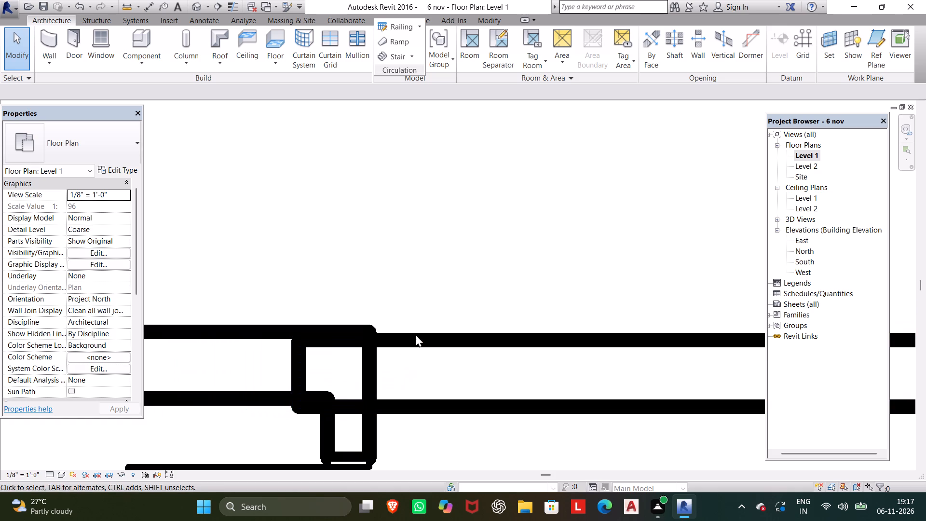
pyautogui.click(473, 401)
pyautogui.click(472, 361)
pyautogui.click(464, 334)
pyautogui.click(472, 385)
pyautogui.moveTo(481, 419); pyautogui.dragTo(468, 298)
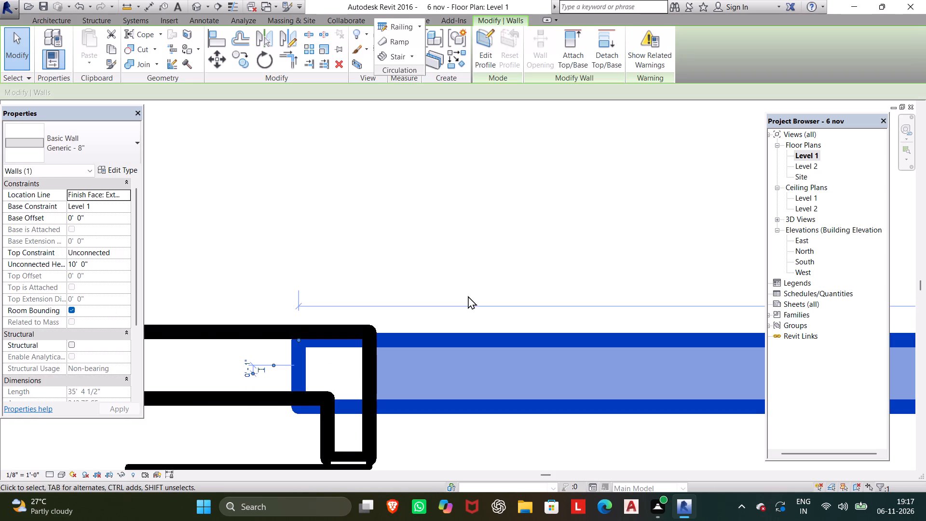
pyautogui.press('Up')
pyautogui.press('Up')
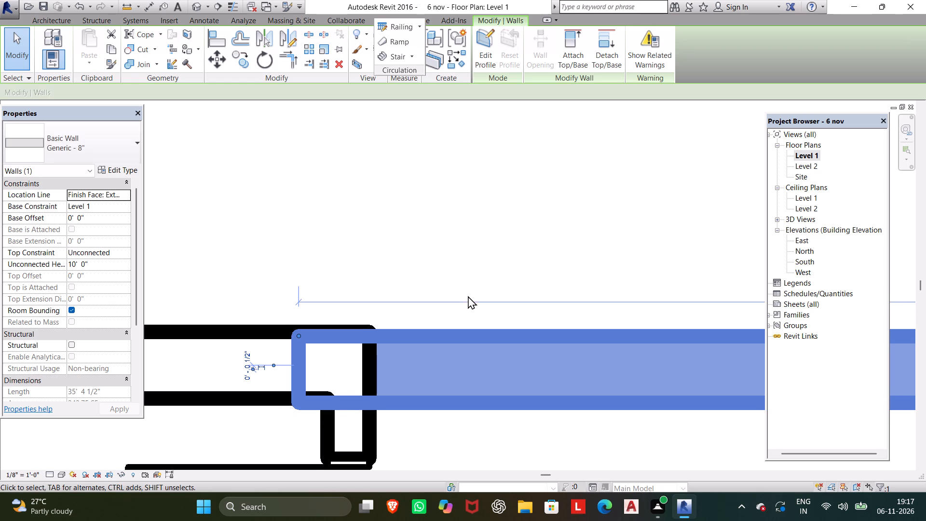
pyautogui.press('Up')
pyautogui.press('Up')
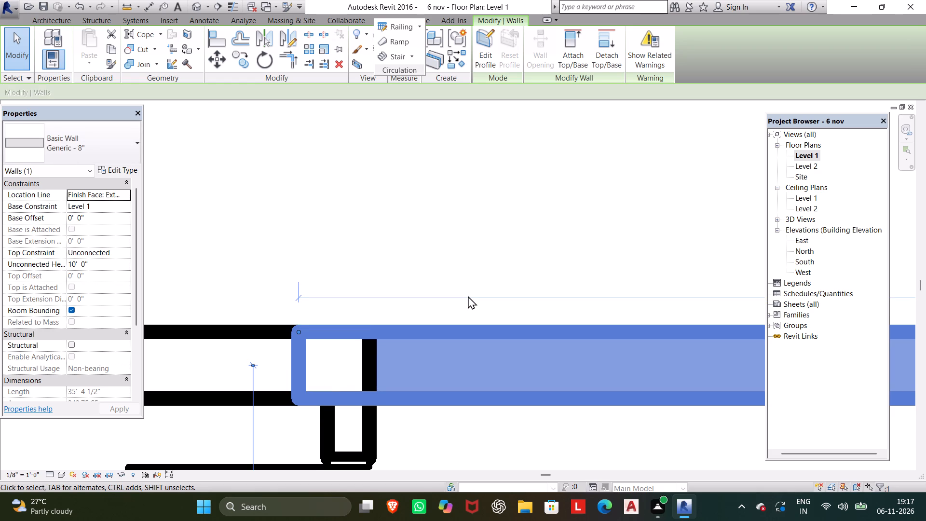
# Extend the new 8" wall's west end onto the small west room's north wall, merging them into one continuous 41' wall.
pyautogui.click(469, 427)
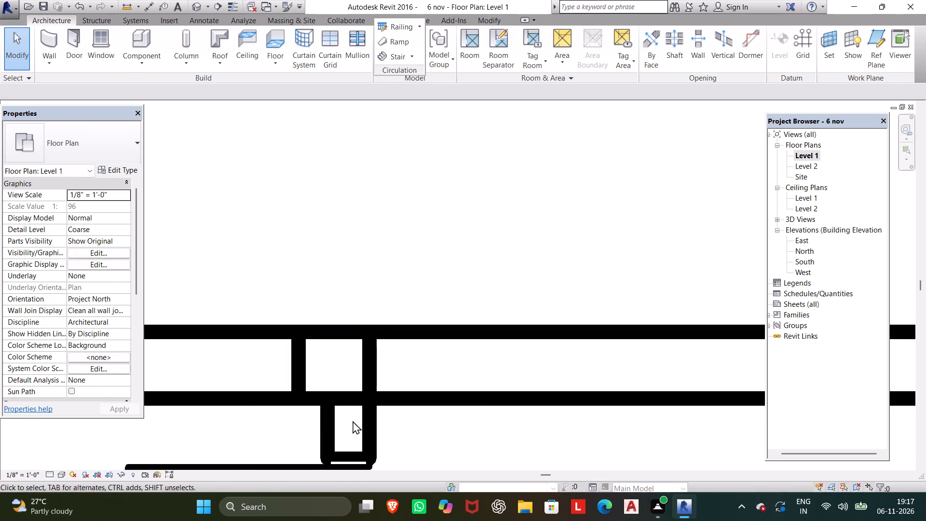
pyautogui.click(373, 366)
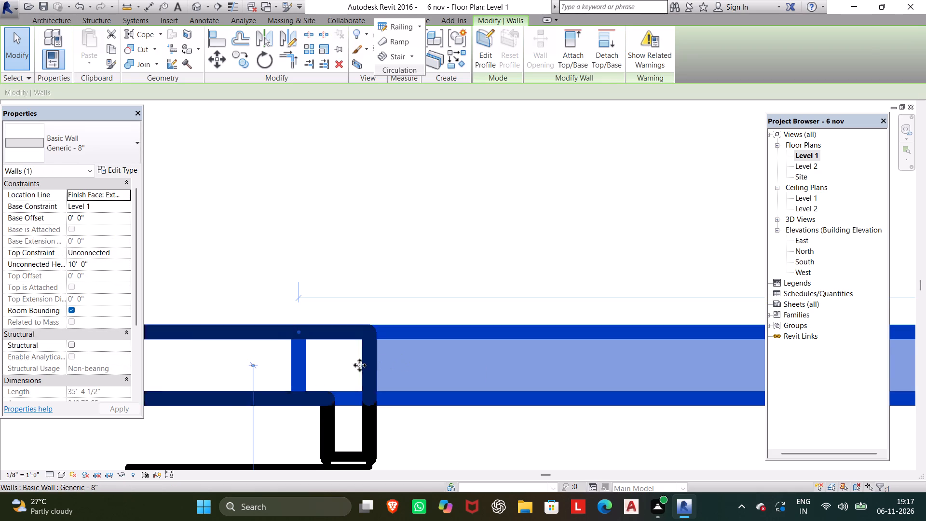
pyautogui.moveTo(298, 368); pyautogui.dragTo(383, 356)
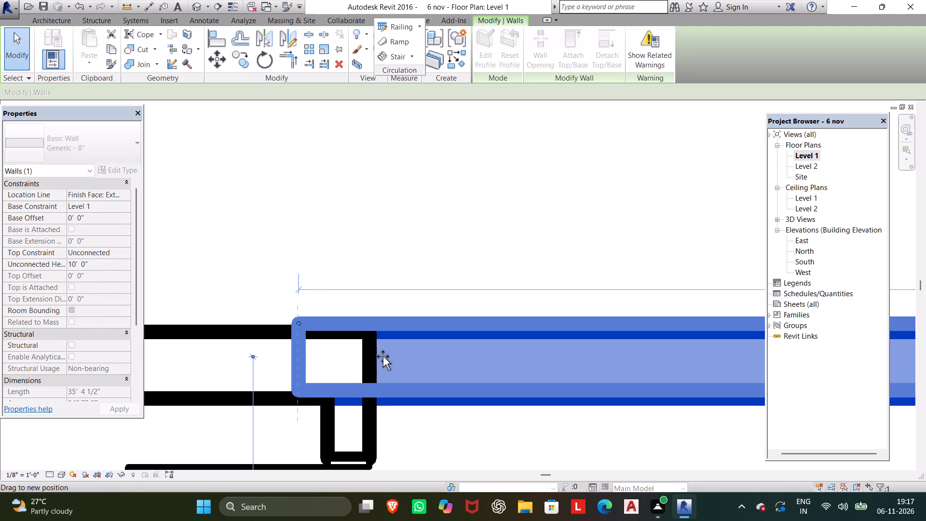
pyautogui.moveTo(383, 356); pyautogui.dragTo(422, 368)
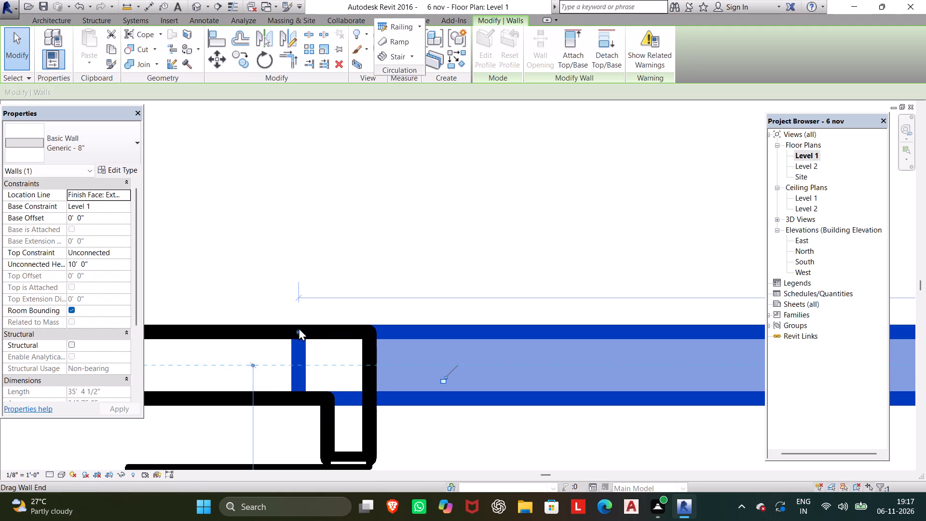
pyautogui.moveTo(298, 328); pyautogui.dragTo(374, 327)
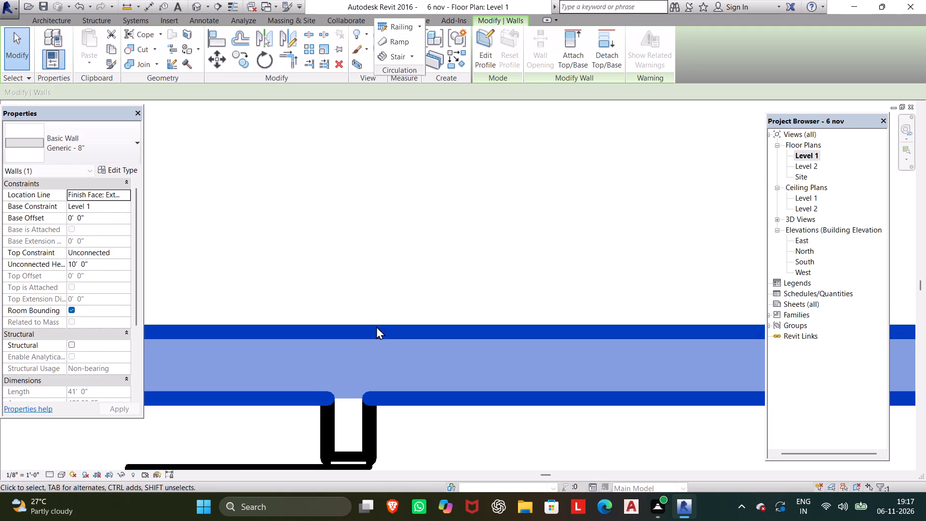
pyautogui.press('Escape')
pyautogui.scroll(-8, 393, 366)
pyautogui.press('Escape')
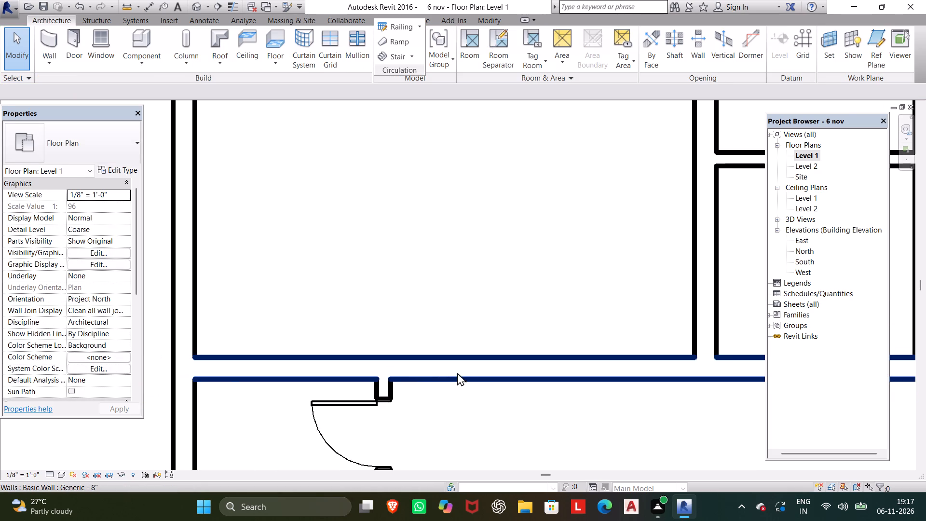
pyautogui.scroll(-5, 470, 373)
pyautogui.press('Escape')
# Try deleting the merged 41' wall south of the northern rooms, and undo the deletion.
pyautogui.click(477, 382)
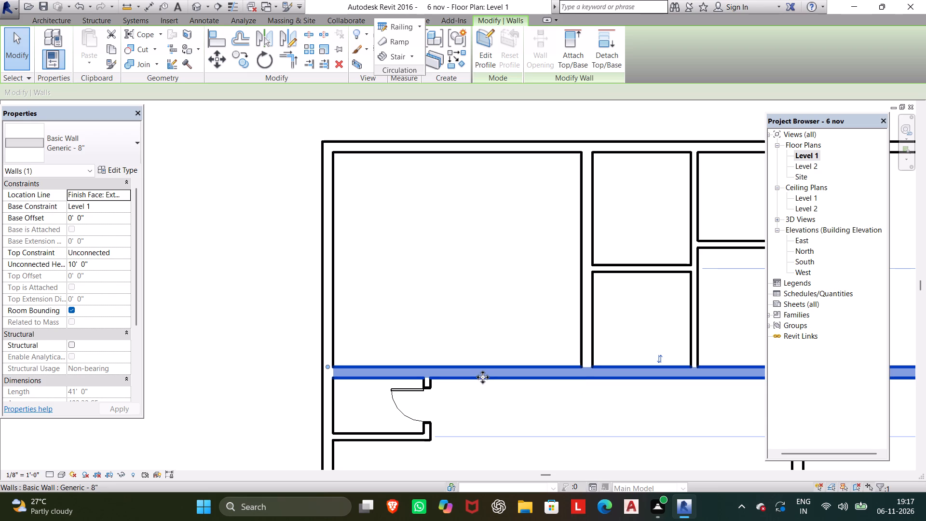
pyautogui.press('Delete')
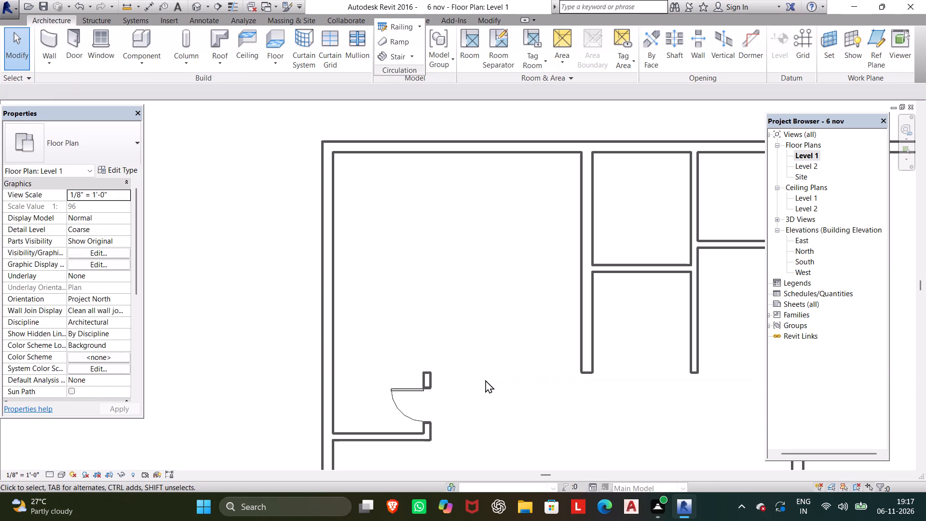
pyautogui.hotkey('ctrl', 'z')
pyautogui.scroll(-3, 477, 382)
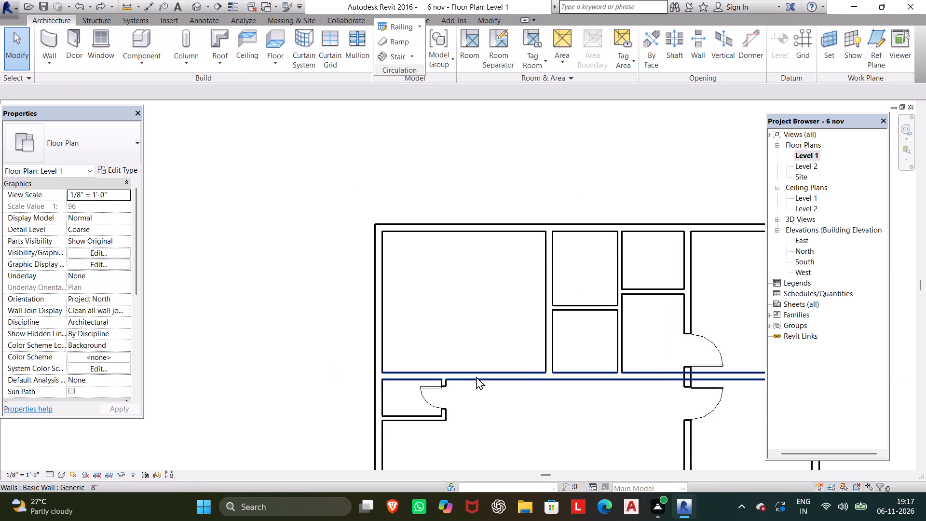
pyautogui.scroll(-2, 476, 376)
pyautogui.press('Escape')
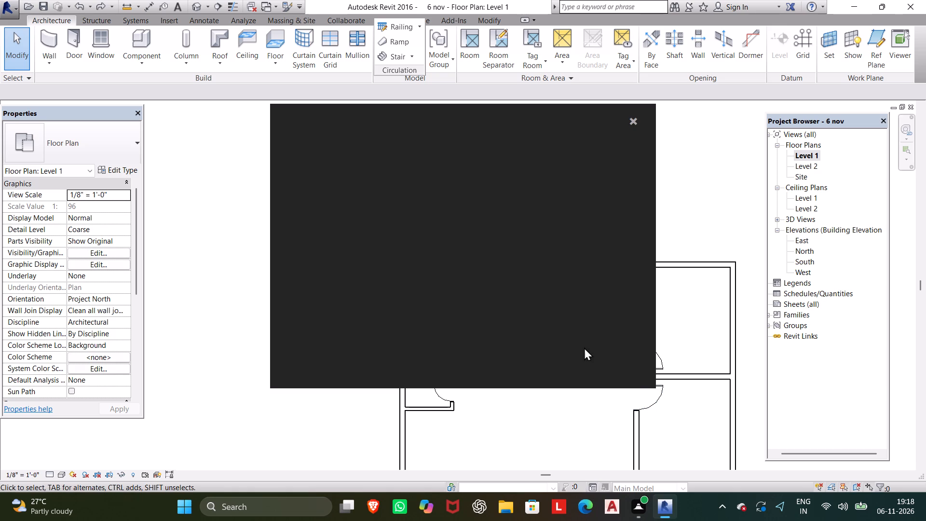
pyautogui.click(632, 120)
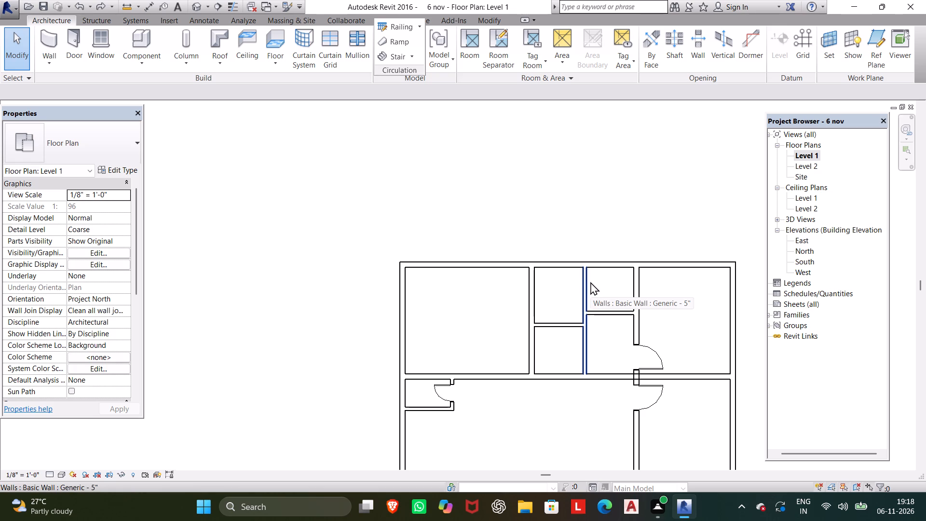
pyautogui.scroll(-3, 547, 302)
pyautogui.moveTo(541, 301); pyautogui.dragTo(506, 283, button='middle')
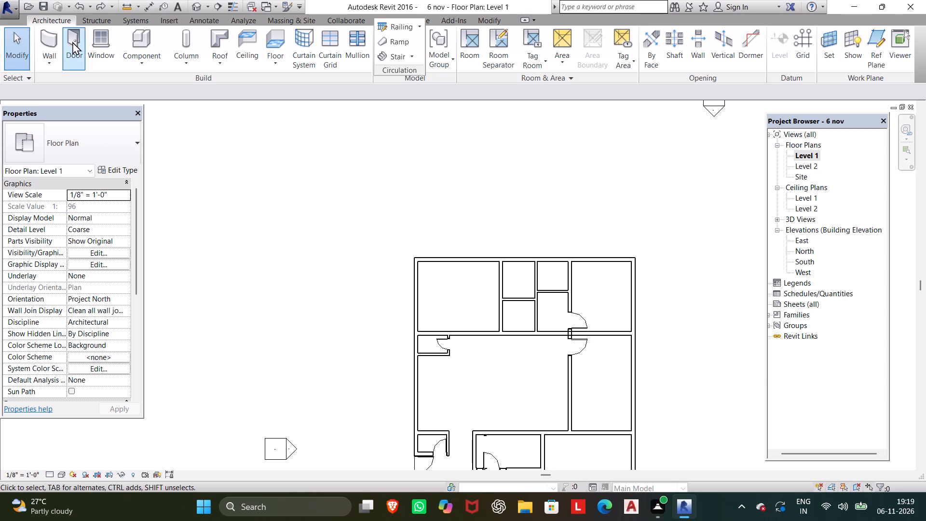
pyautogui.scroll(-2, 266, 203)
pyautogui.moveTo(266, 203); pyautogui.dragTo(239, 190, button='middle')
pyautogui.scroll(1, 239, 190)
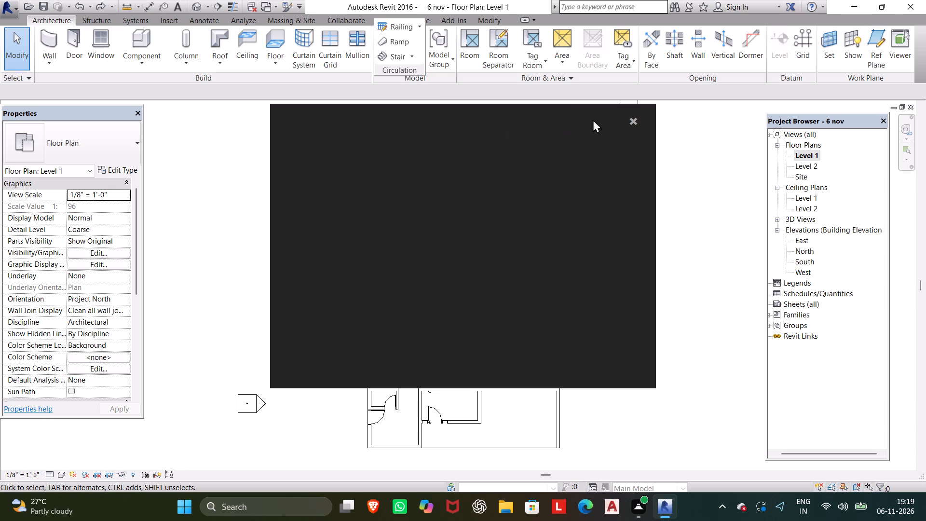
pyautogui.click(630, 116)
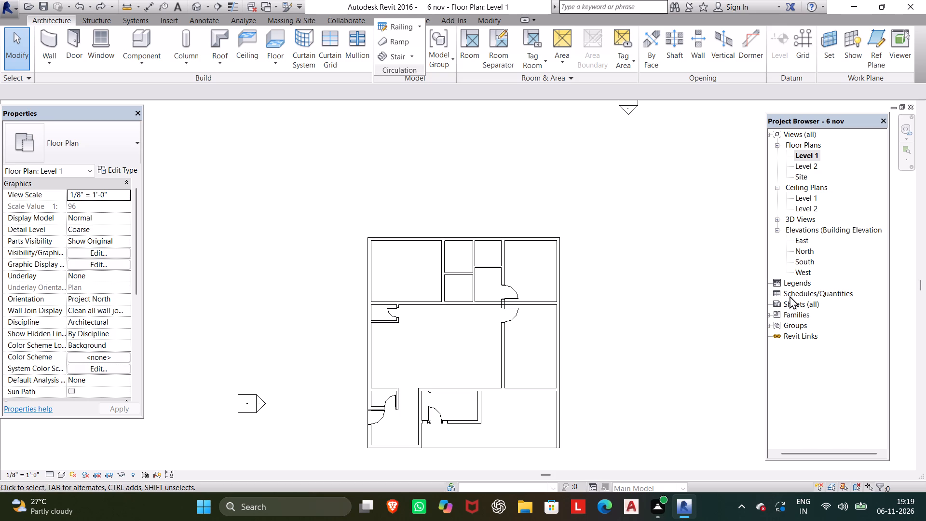
# Examine the overall Level 1 plan, looking closely at the doors around the southwest entry and its small closet.
pyautogui.scroll(-2, 475, 264)
pyautogui.moveTo(475, 262); pyautogui.dragTo(455, 239, button='middle')
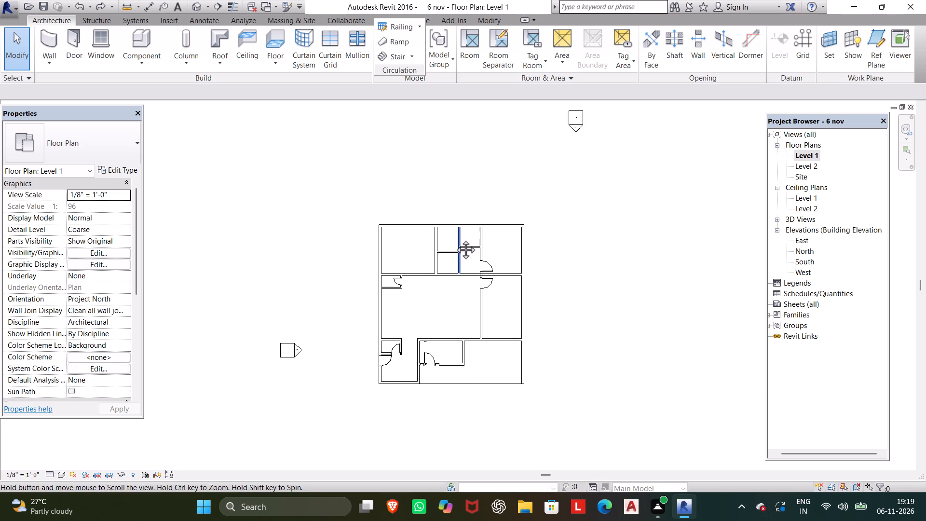
pyautogui.moveTo(455, 239); pyautogui.dragTo(440, 230, button='middle')
pyautogui.scroll(10, 357, 344)
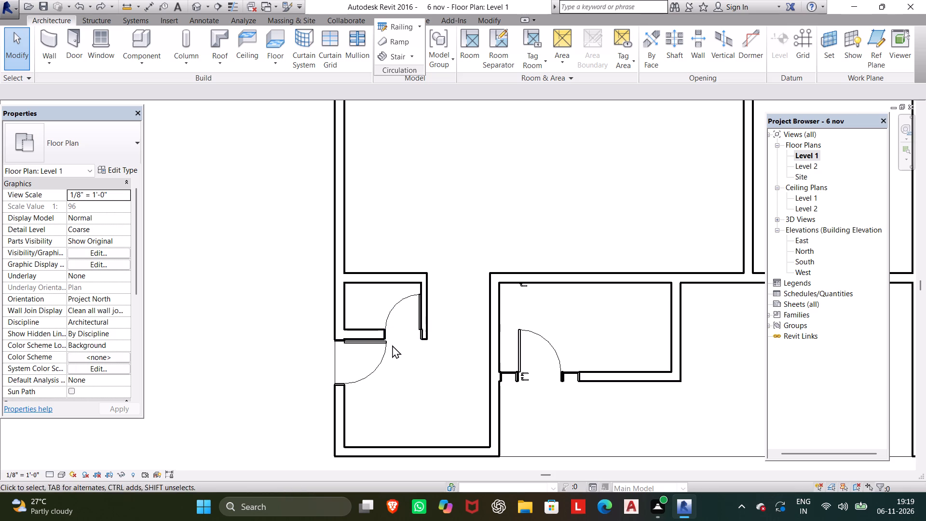
pyautogui.scroll(5, 391, 345)
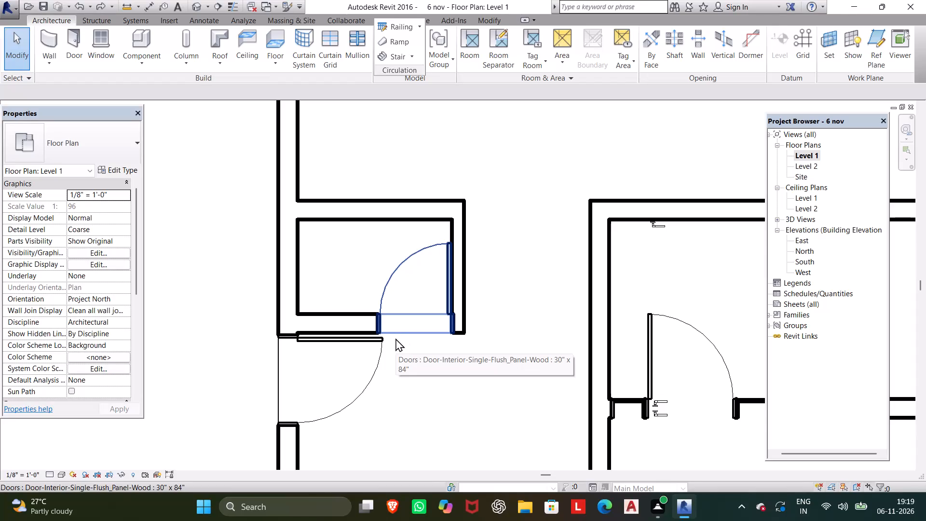
pyautogui.scroll(-3, 417, 241)
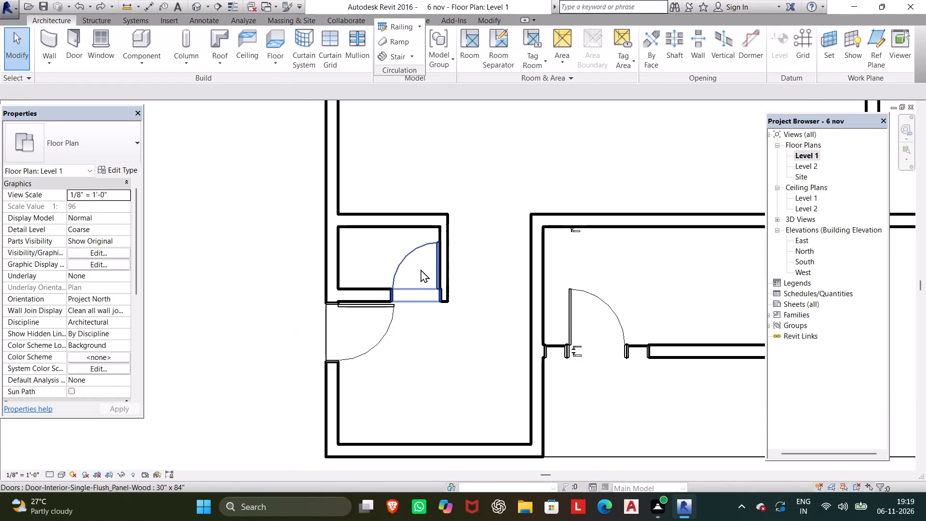
pyautogui.scroll(-4, 434, 254)
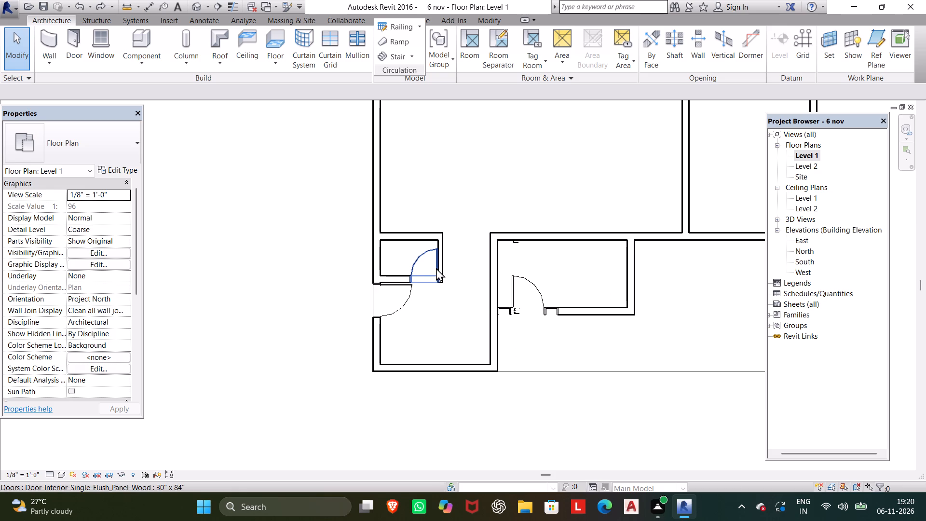
pyautogui.scroll(-1, 436, 267)
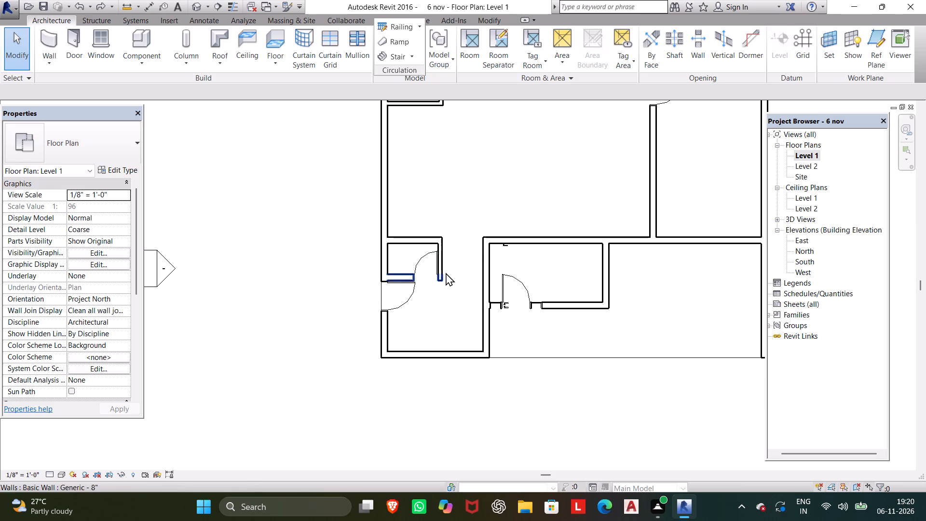
pyautogui.scroll(-3, 446, 273)
pyautogui.moveTo(440, 283); pyautogui.dragTo(415, 332, button='middle')
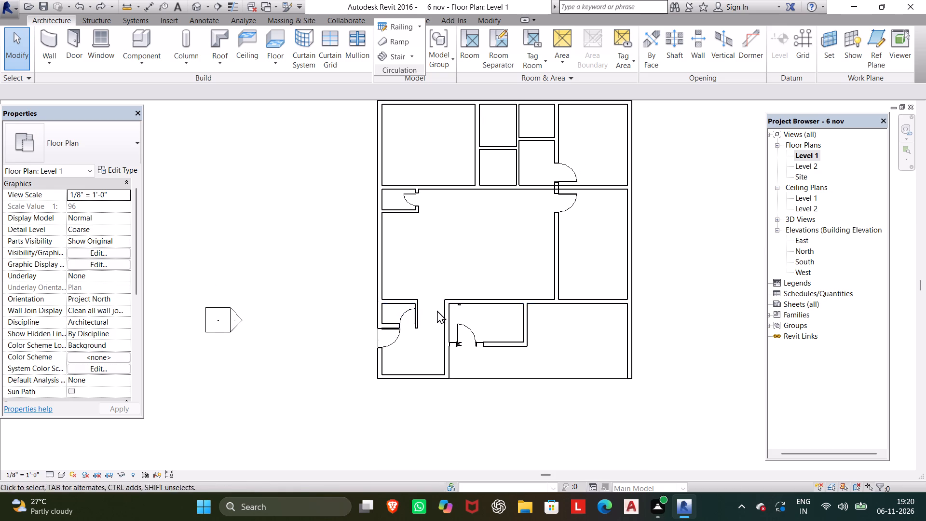
pyautogui.moveTo(436, 313); pyautogui.dragTo(429, 353, button='middle')
pyautogui.scroll(-1, 429, 337)
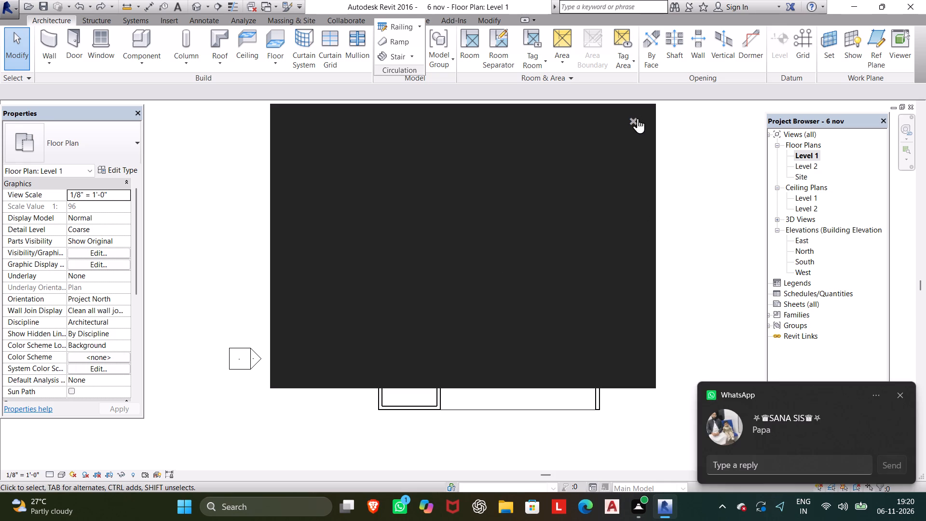
pyautogui.click(635, 120)
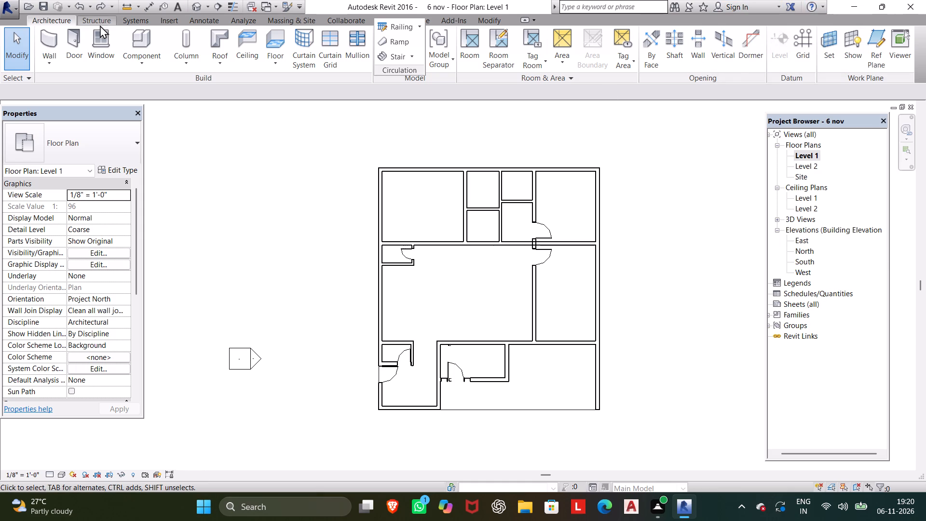
# Load the 24" x 84" type of Door-Interior-Single-Flush_Panel-Wood from the Residential door library for door placement.
pyautogui.click(71, 43)
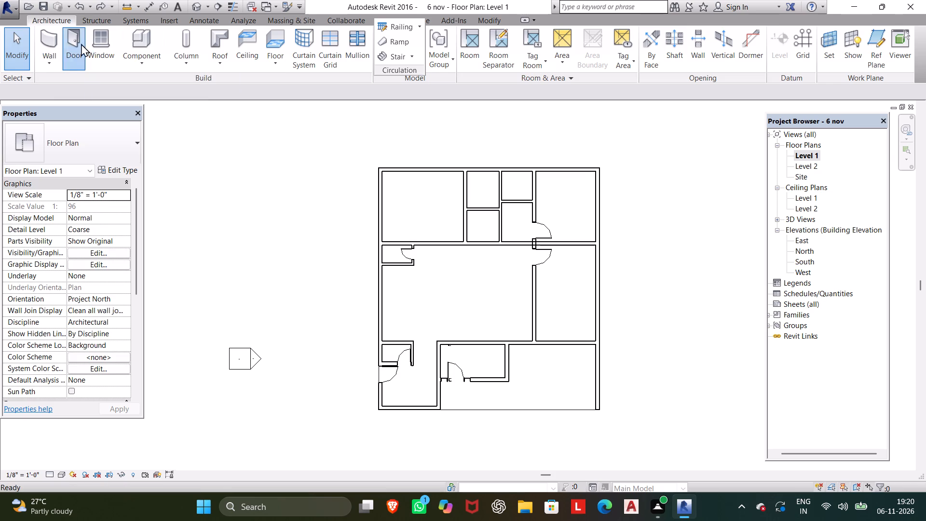
pyautogui.click(477, 50)
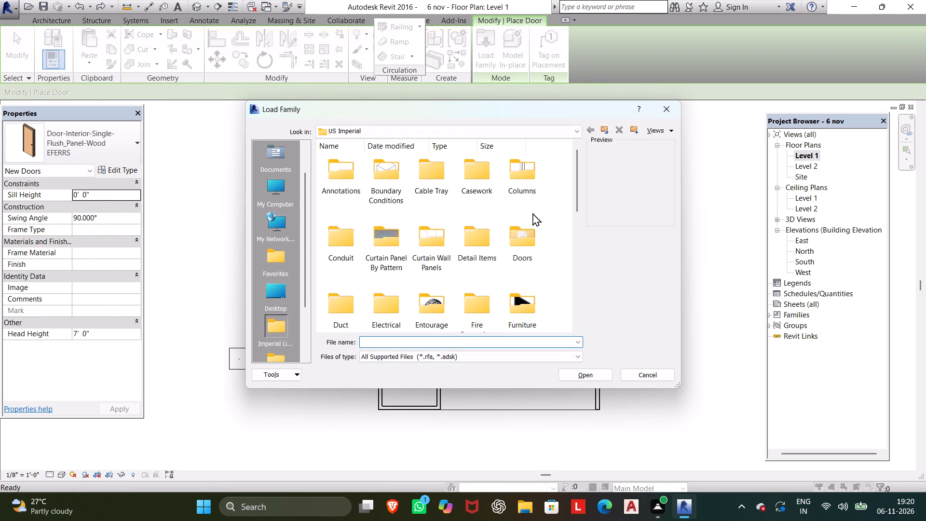
pyautogui.click(530, 246)
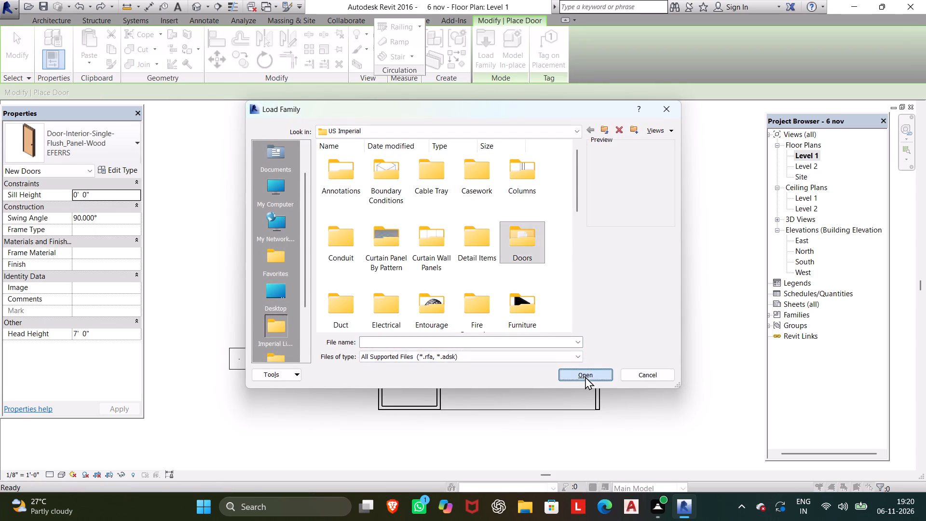
pyautogui.click(585, 376)
pyautogui.click(448, 176)
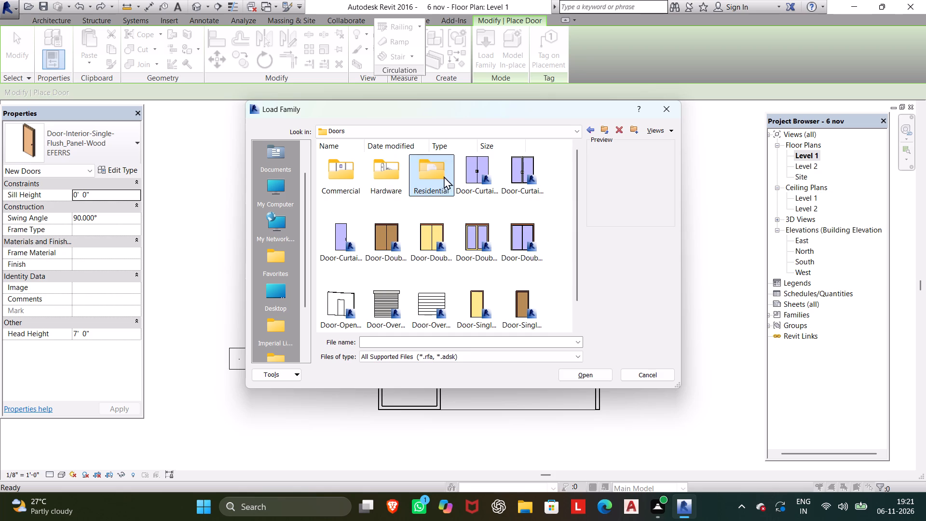
pyautogui.click(596, 377)
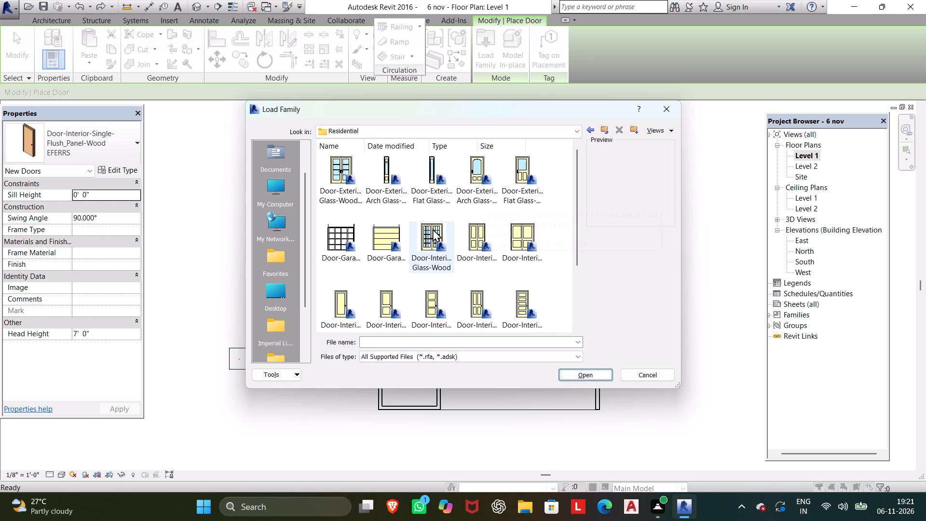
pyautogui.scroll(-3, 430, 239)
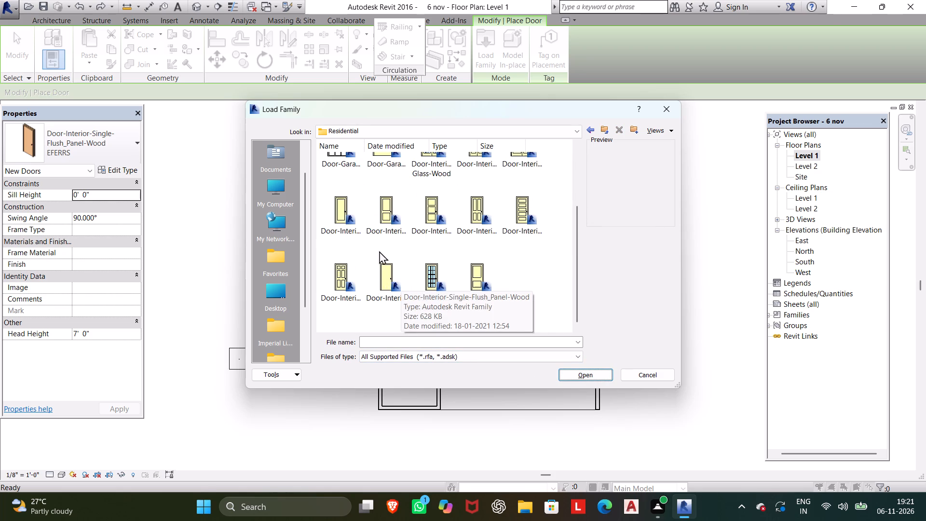
pyautogui.click(382, 272)
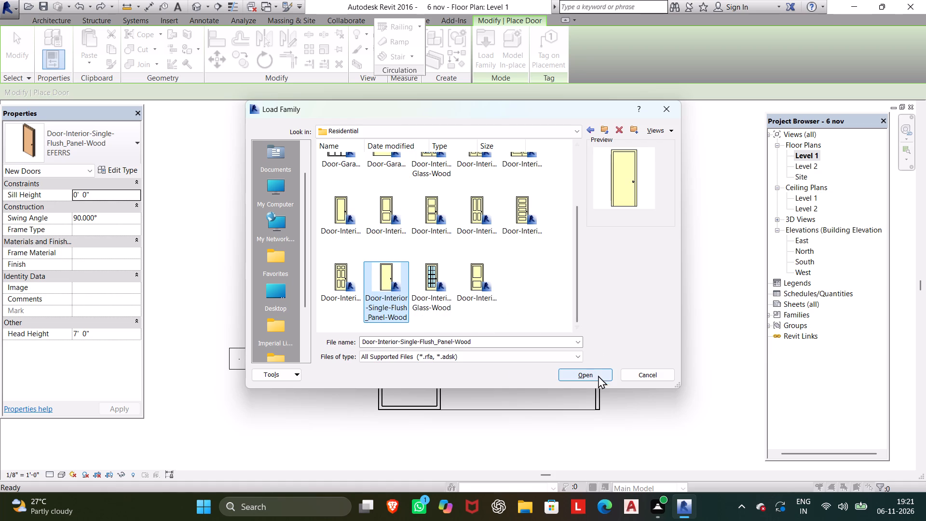
pyautogui.click(599, 371)
pyautogui.scroll(1, 451, 247)
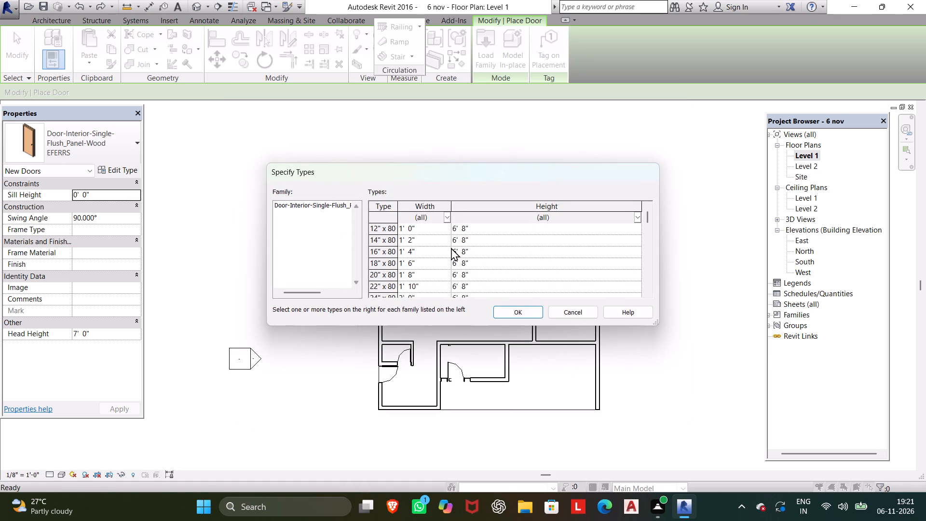
pyautogui.scroll(-1, 451, 247)
pyautogui.scroll(-1, 477, 276)
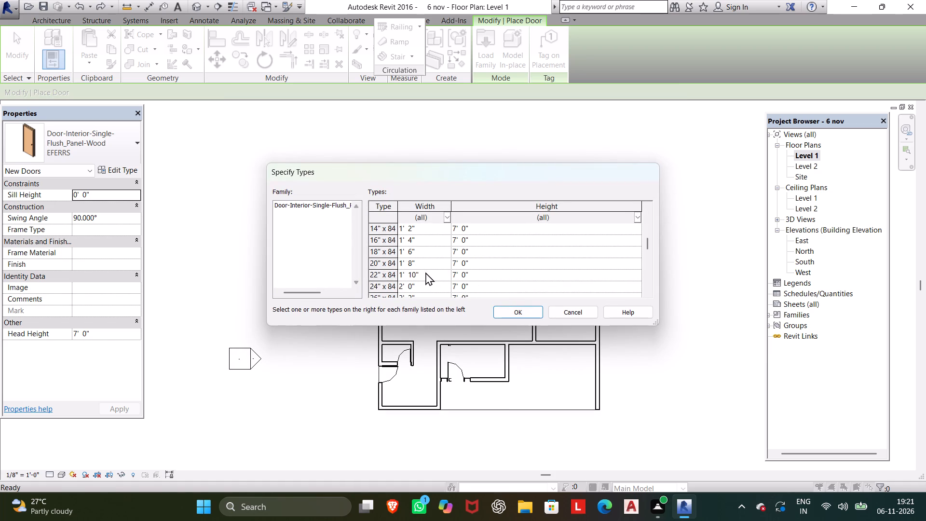
pyautogui.click(424, 285)
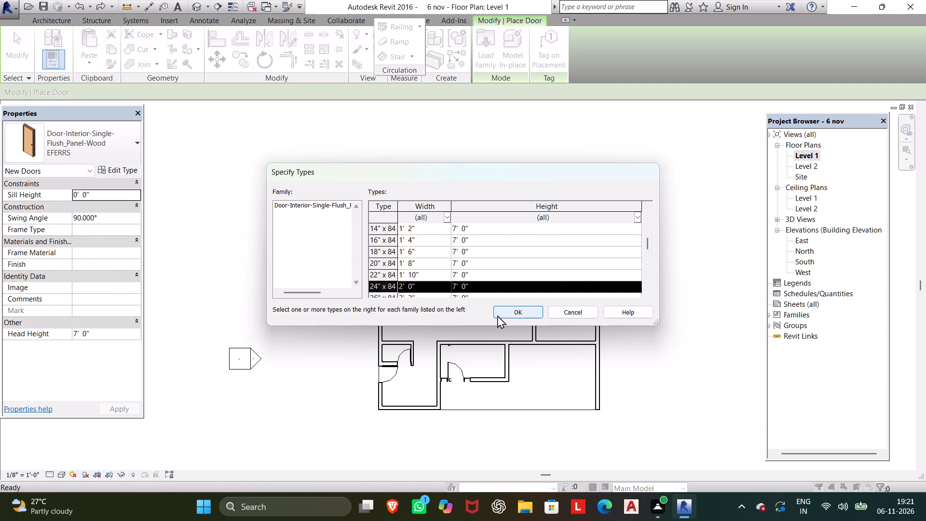
pyautogui.click(505, 314)
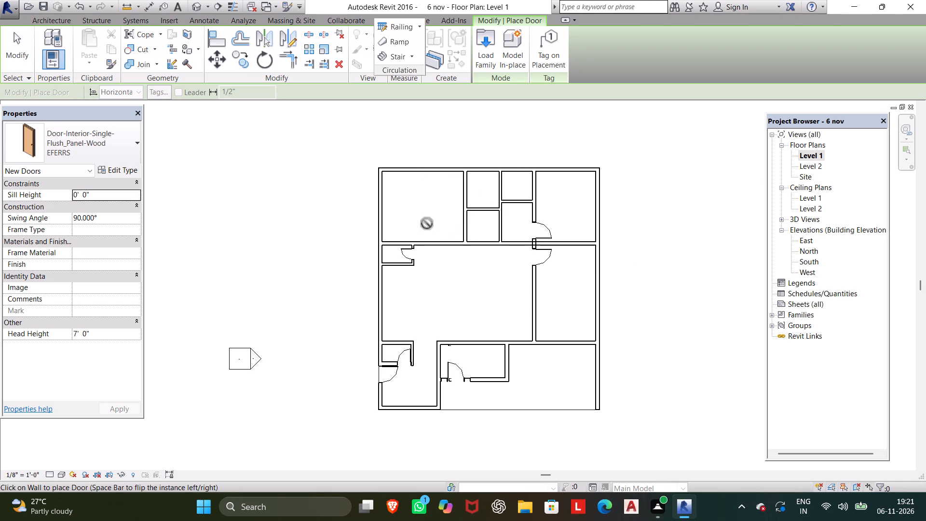
# Set the width of the EFERRS interior flush-panel wood door type to 2.5'.
pyautogui.click(128, 170)
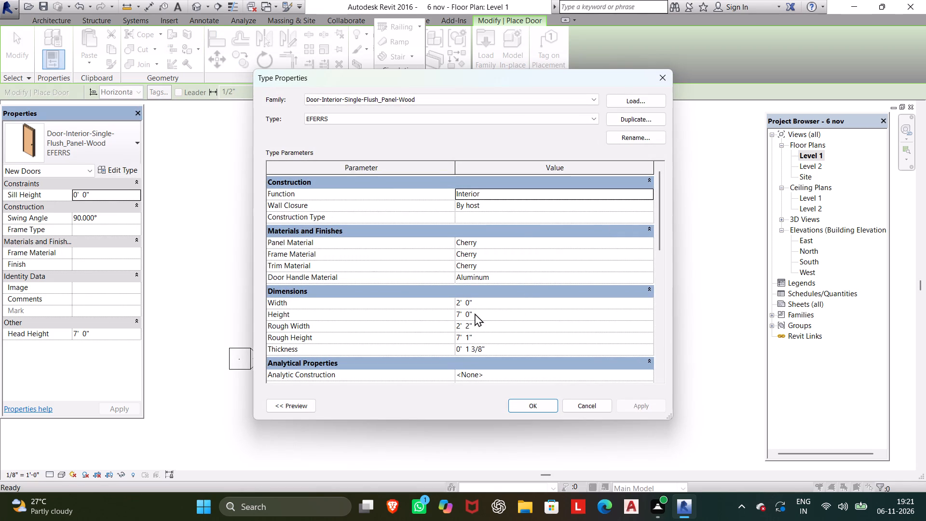
pyautogui.click(488, 302)
pyautogui.moveTo(489, 299); pyautogui.dragTo(423, 301)
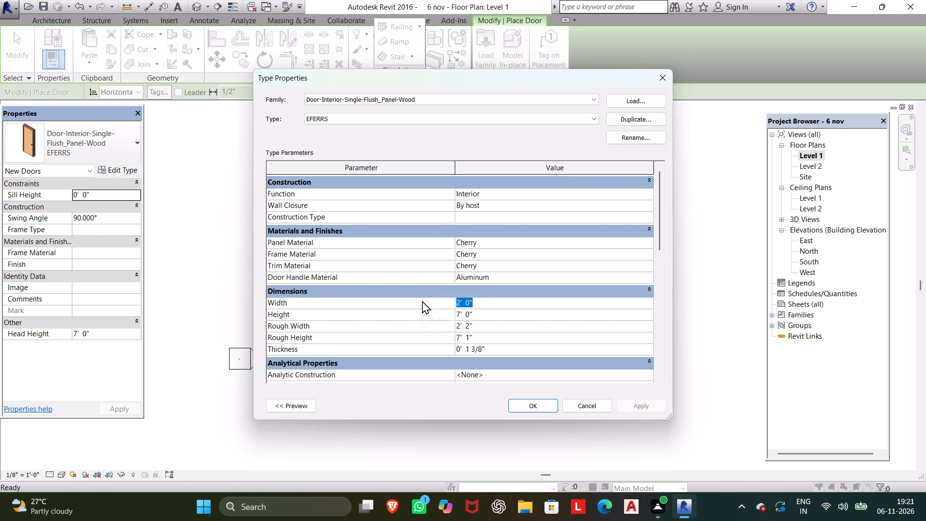
pyautogui.write("2.5'")
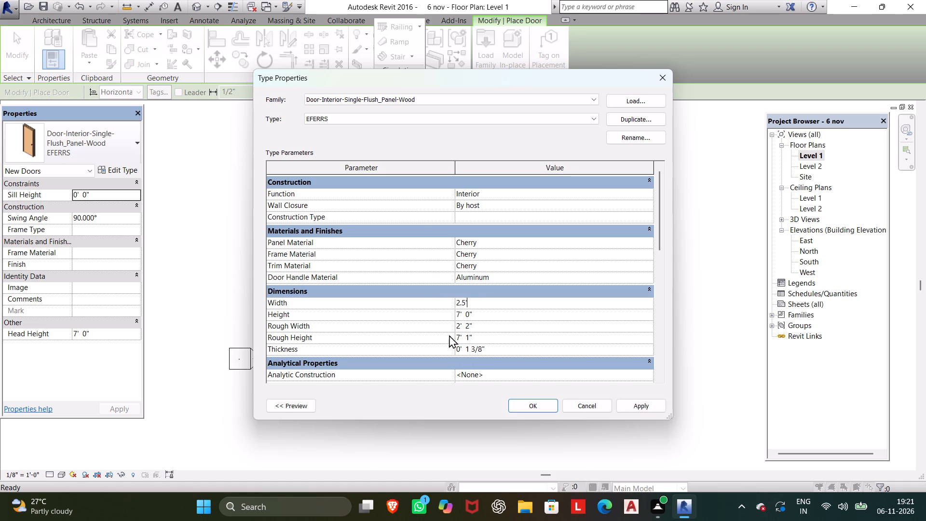
pyautogui.click(520, 407)
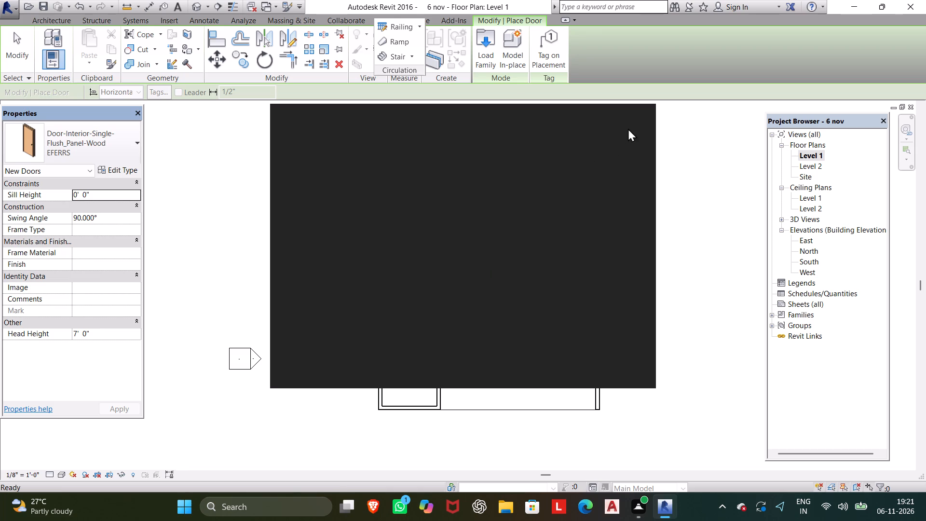
pyautogui.click(631, 119)
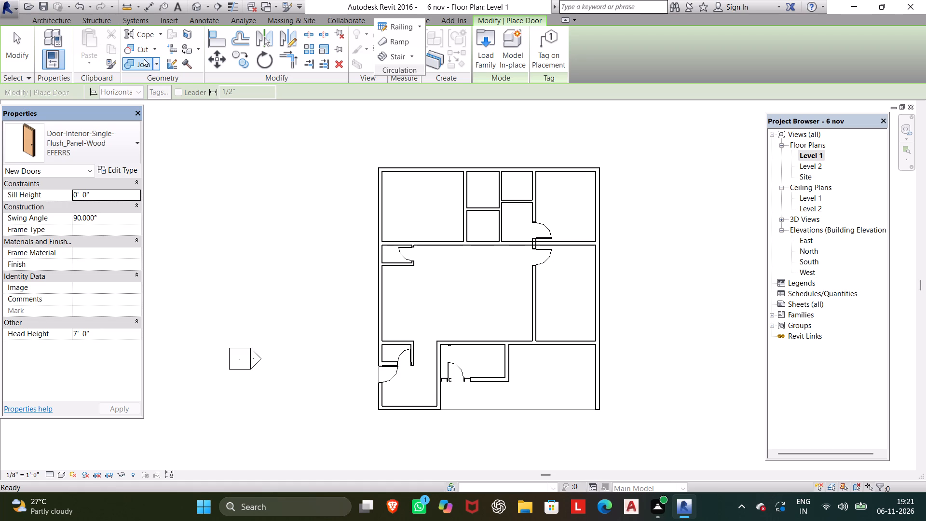
# Place three doors: in the northwest room's east wall near its south end, and in the dividing wall of each pair of small northern rooms.
pyautogui.click(54, 20)
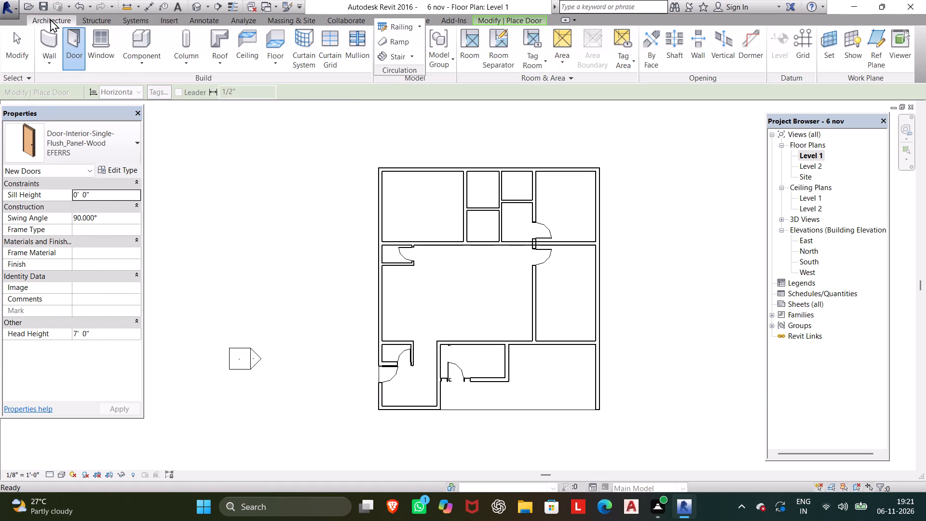
pyautogui.click(42, 14)
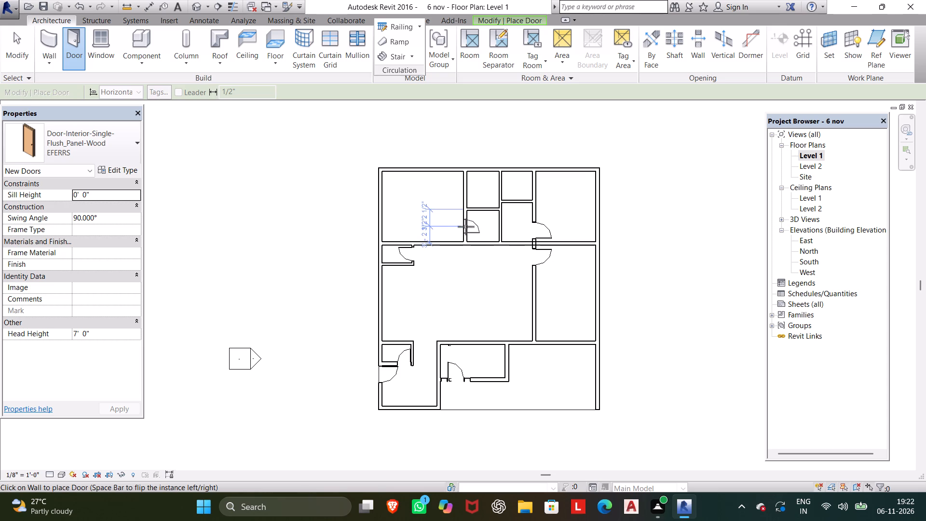
pyautogui.scroll(4, 464, 229)
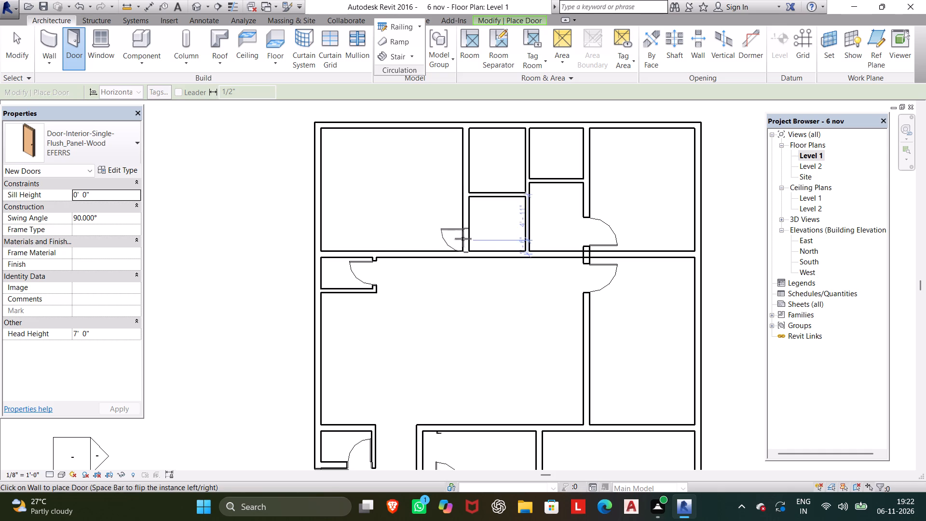
pyautogui.click(467, 237)
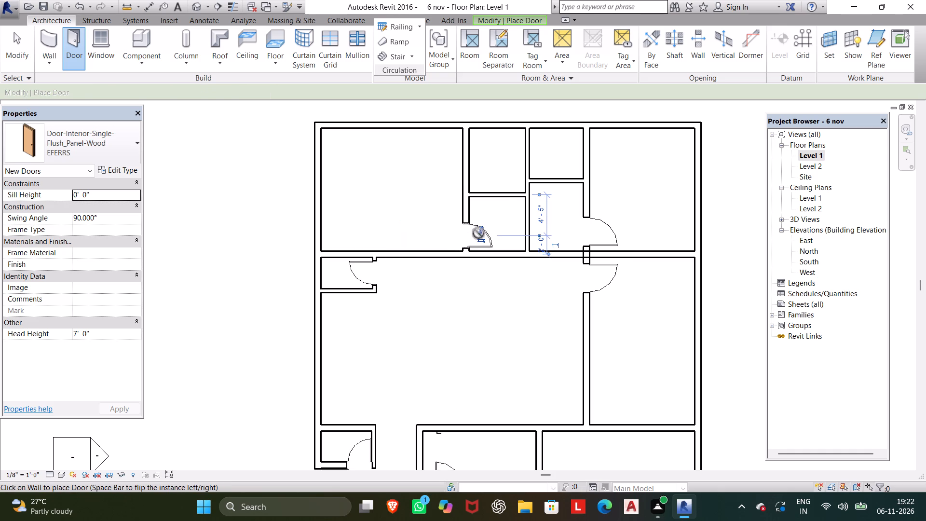
pyautogui.click(487, 191)
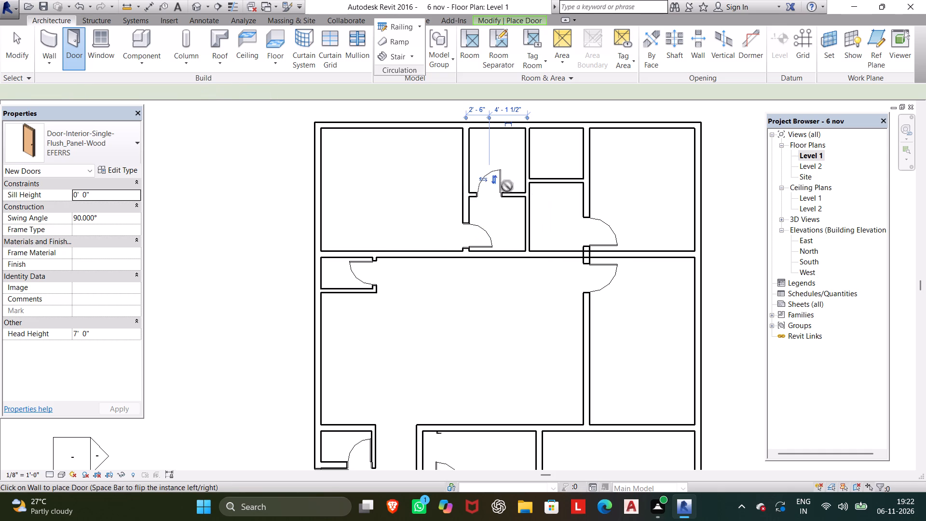
pyautogui.click(557, 175)
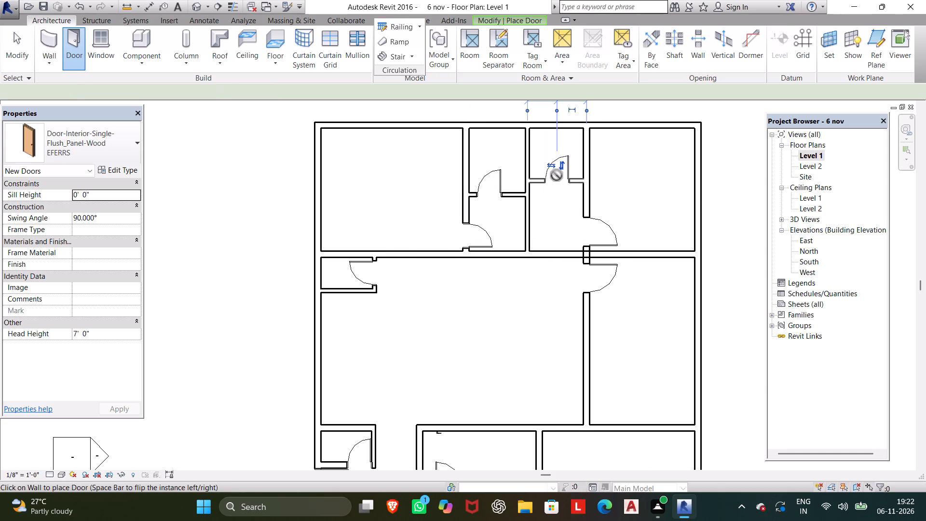
pyautogui.press('Escape')
pyautogui.press('Escape')
# Open the profile of the 41' wall south of the northern rooms for editing in the 3D view.
pyautogui.click(543, 247)
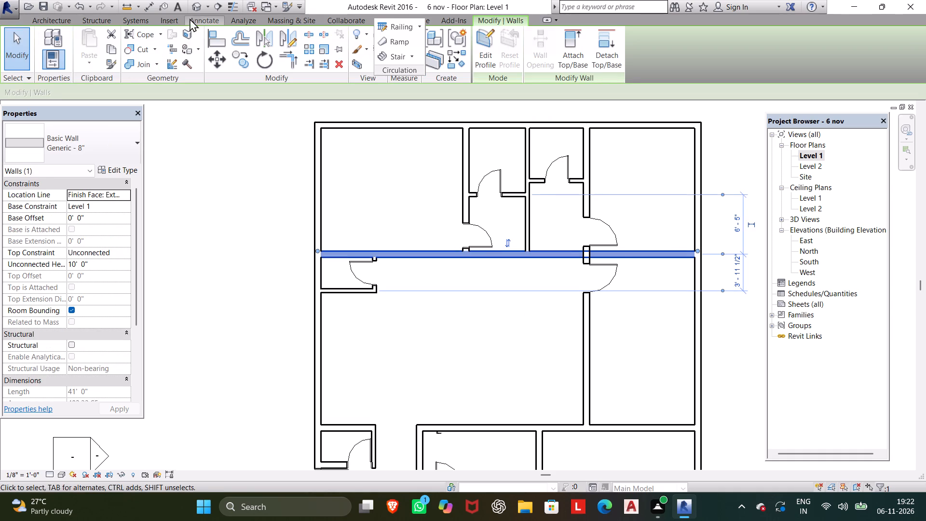
pyautogui.doubleClick(198, 0)
pyautogui.middleClick(405, 297)
pyautogui.scroll(-1, 406, 298)
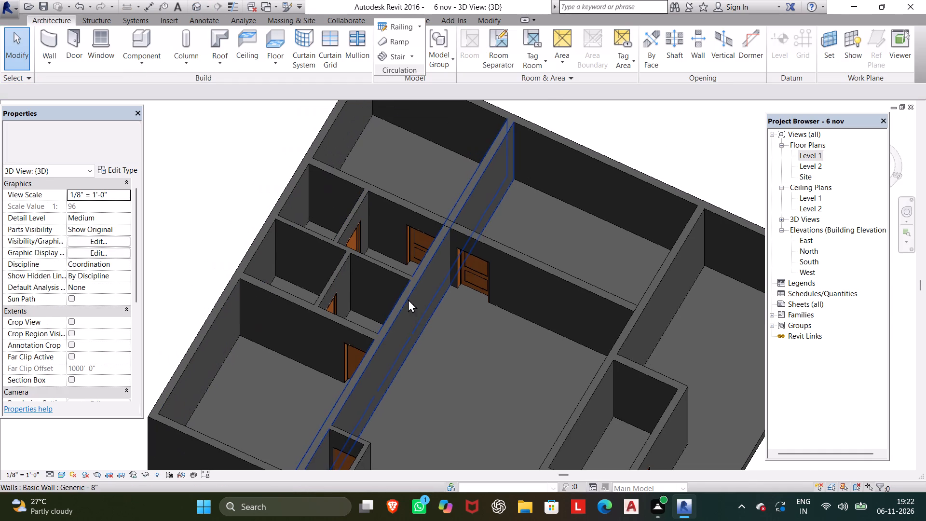
pyautogui.keyDown('shift'); pyautogui.moveTo(441, 309); pyautogui.dragTo(391, 317, button='middle'); pyautogui.keyUp('shift')
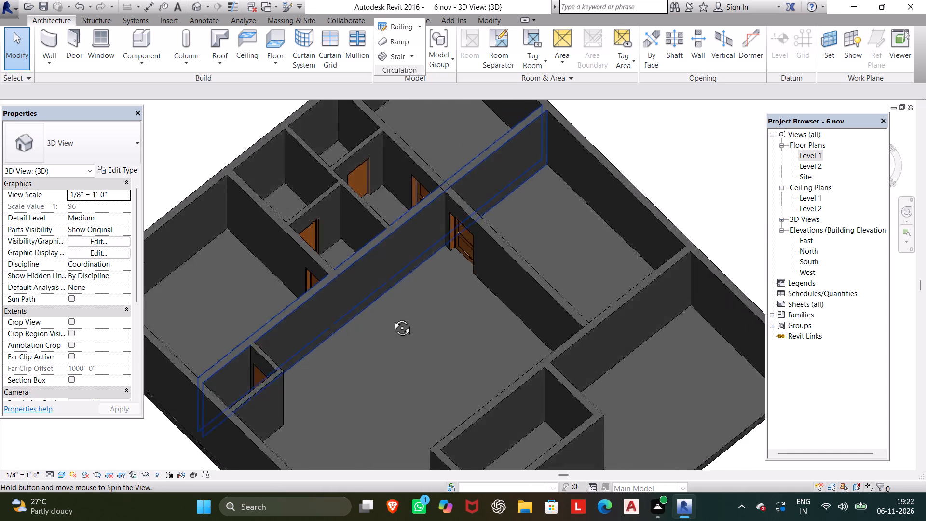
pyautogui.keyDown('shift'); pyautogui.moveTo(391, 317); pyautogui.dragTo(337, 262, button='middle'); pyautogui.keyUp('shift')
pyautogui.click(416, 149)
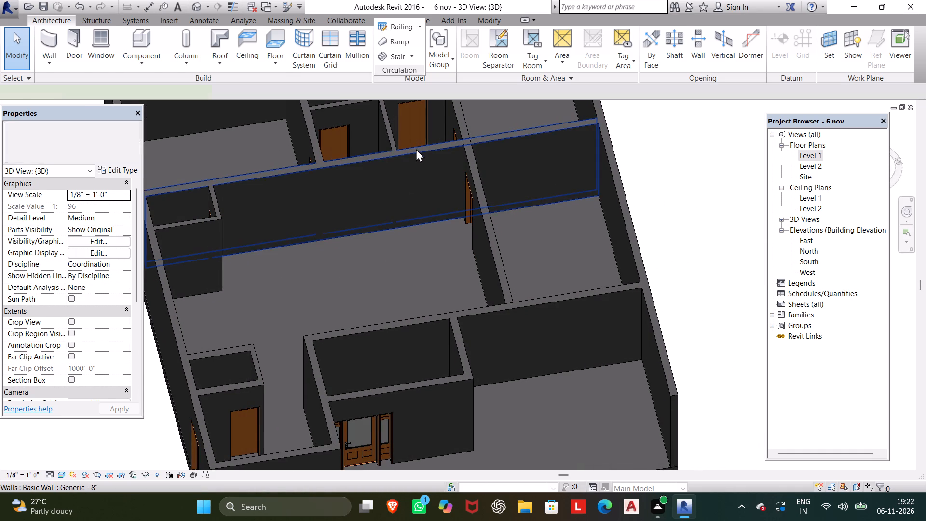
pyautogui.click(483, 39)
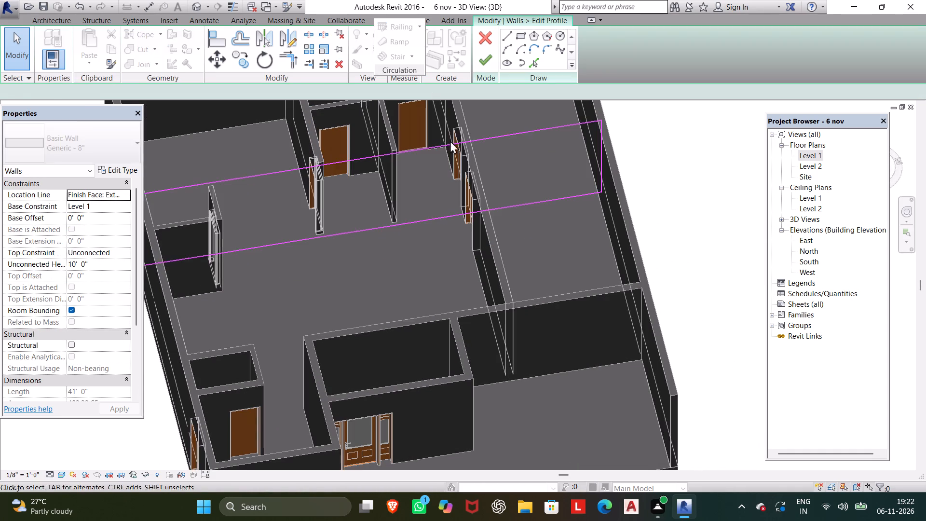
# Sketch a rectangle about 6'-2" wide and 3'-7" high on the wall profile's bottom edge, from beside the partition end to the east door wall.
pyautogui.keyDown('shift'); pyautogui.moveTo(450, 226); pyautogui.dragTo(411, 226, button='middle'); pyautogui.keyUp('shift')
pyautogui.moveTo(414, 222); pyautogui.dragTo(406, 306, button='middle')
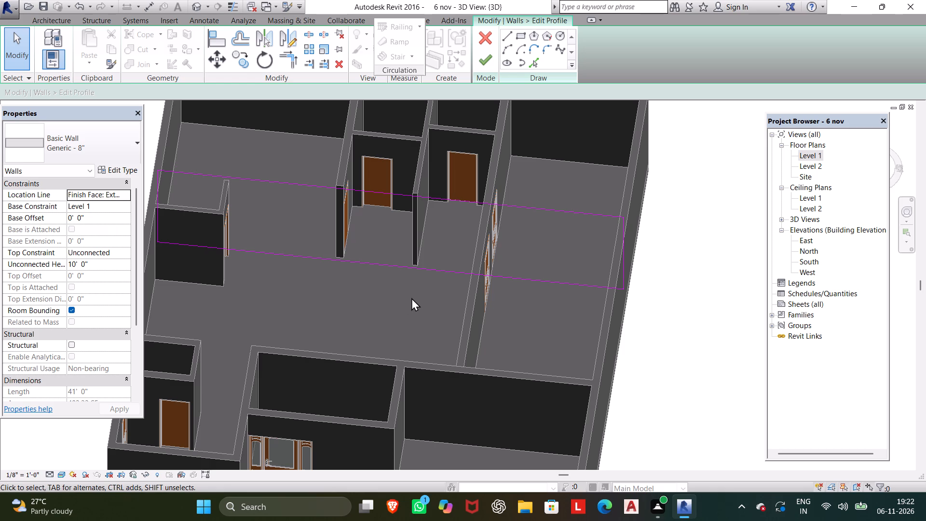
pyautogui.scroll(4, 425, 291)
pyautogui.moveTo(436, 283); pyautogui.dragTo(389, 329, button='middle')
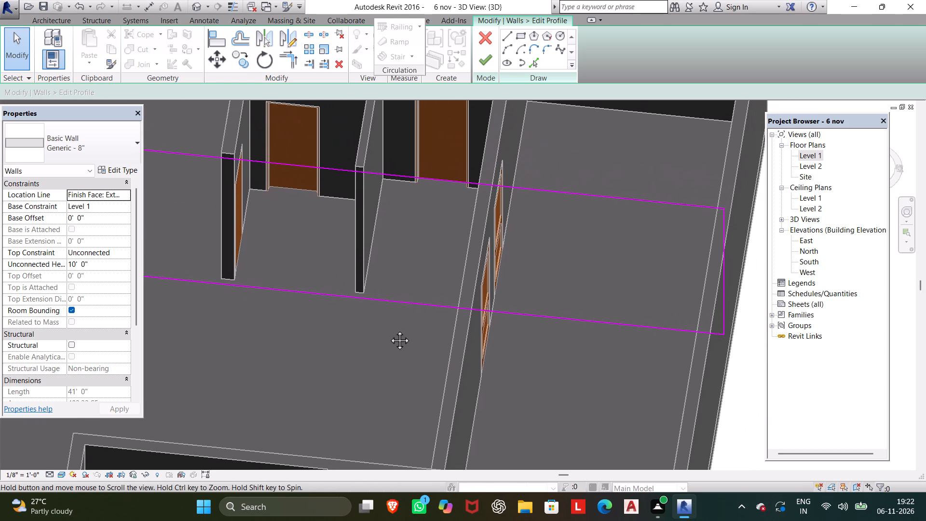
pyautogui.moveTo(389, 329); pyautogui.dragTo(386, 329, button='middle')
pyautogui.click(521, 33)
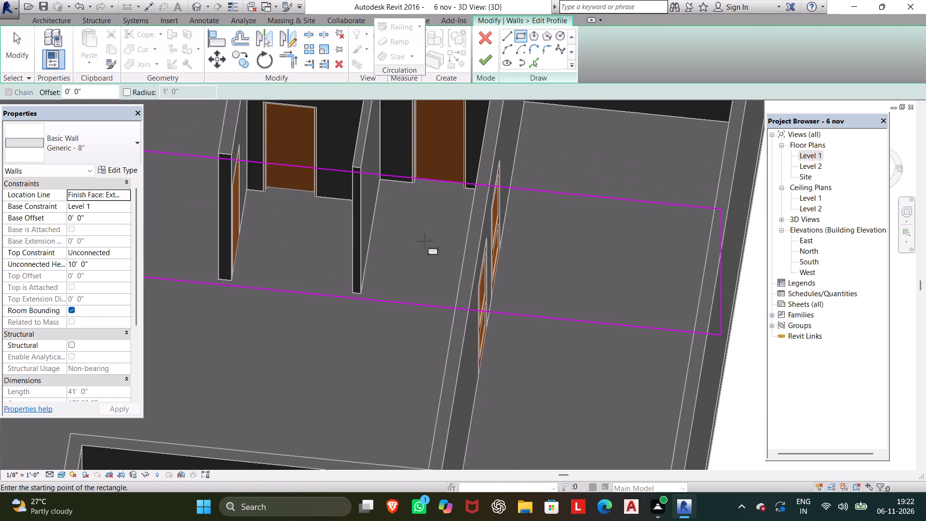
pyautogui.moveTo(393, 282); pyautogui.dragTo(445, 297, button='middle')
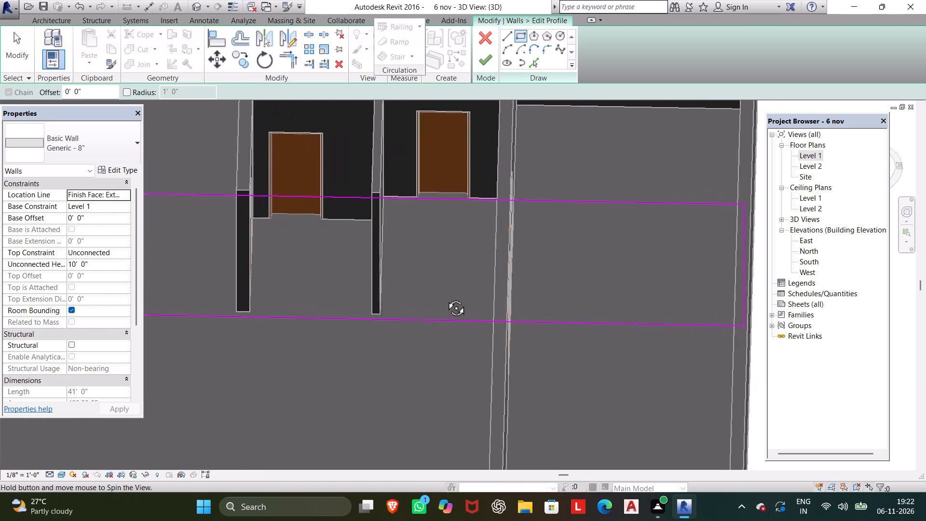
pyautogui.moveTo(445, 297); pyautogui.dragTo(471, 286, button='middle')
pyautogui.scroll(5, 351, 374)
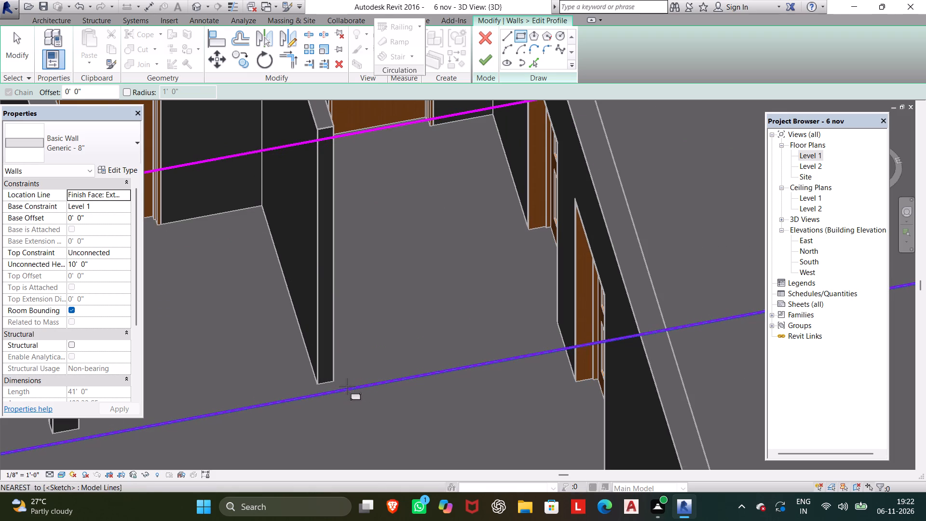
pyautogui.click(342, 389)
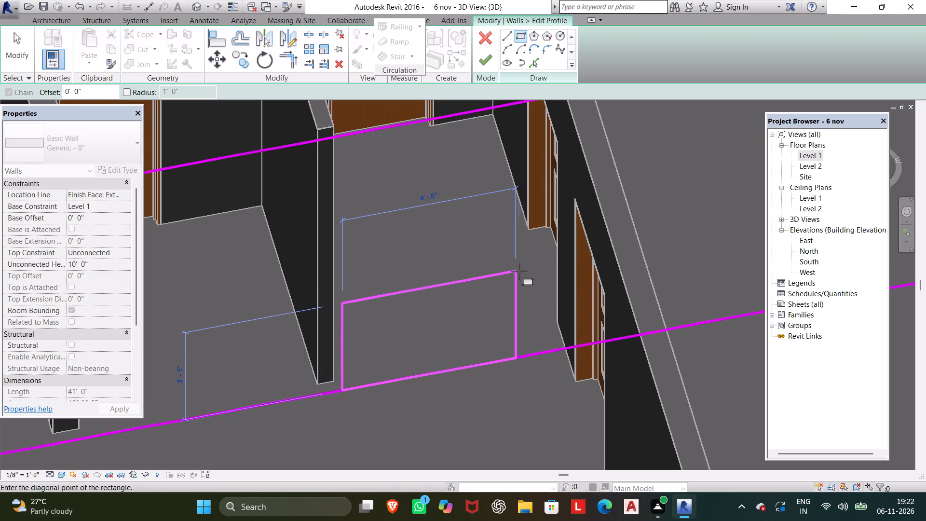
pyautogui.click(558, 269)
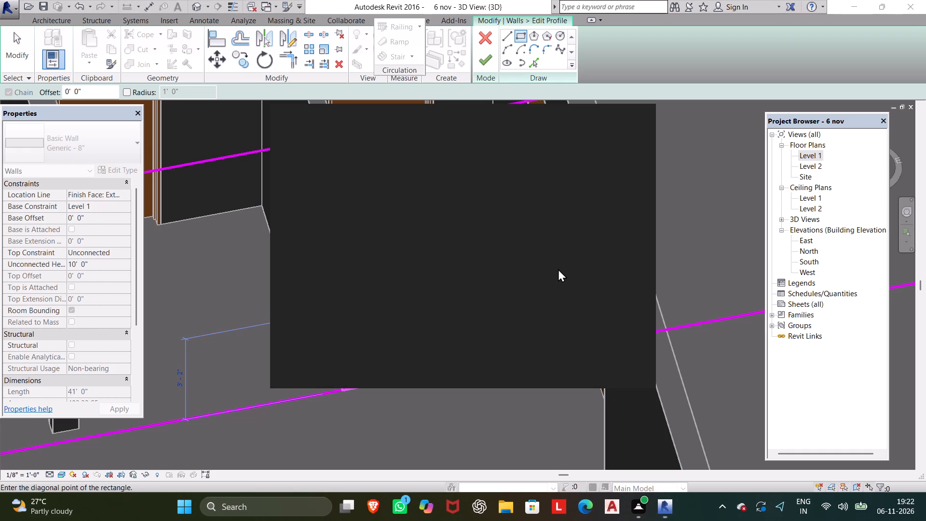
pyautogui.click(635, 121)
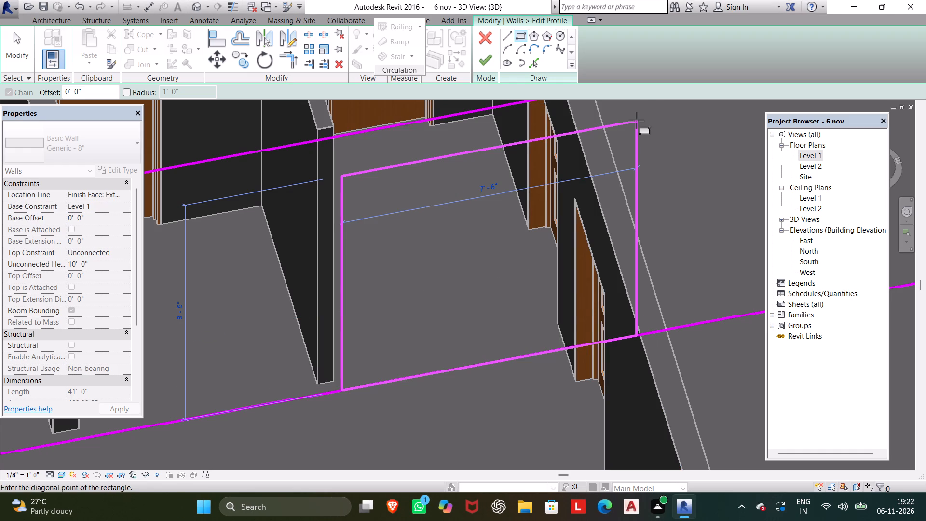
pyautogui.click(585, 254)
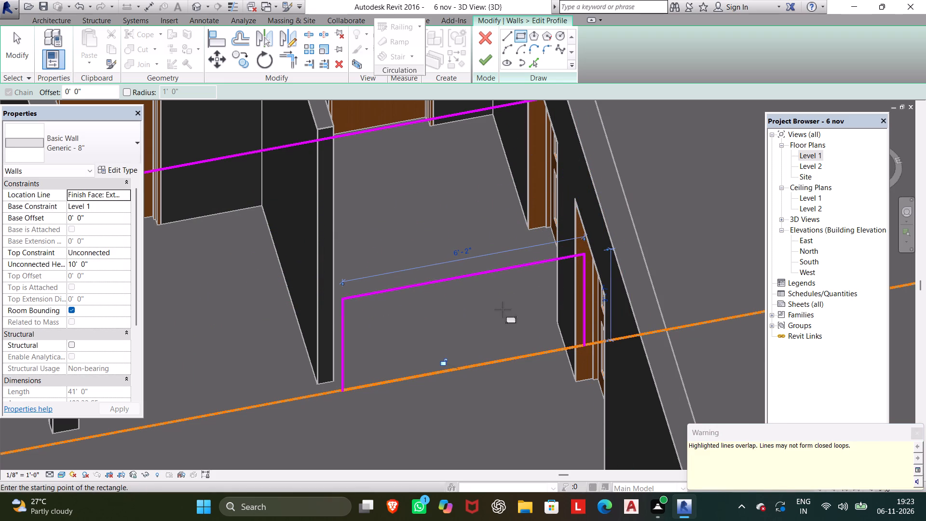
# Draw an arched spline above the rectangle, from its upper west corner through four intermediate control points to its upper east corner.
pyautogui.click(510, 49)
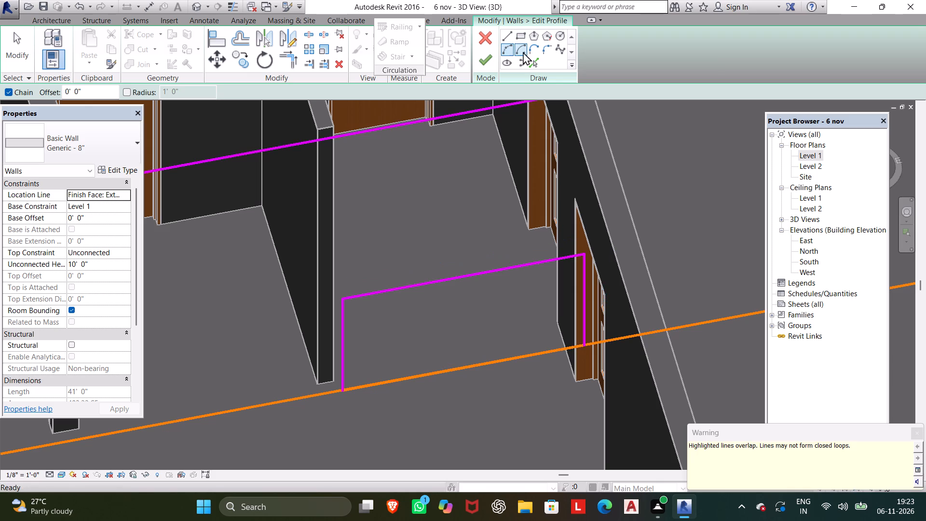
pyautogui.click(560, 45)
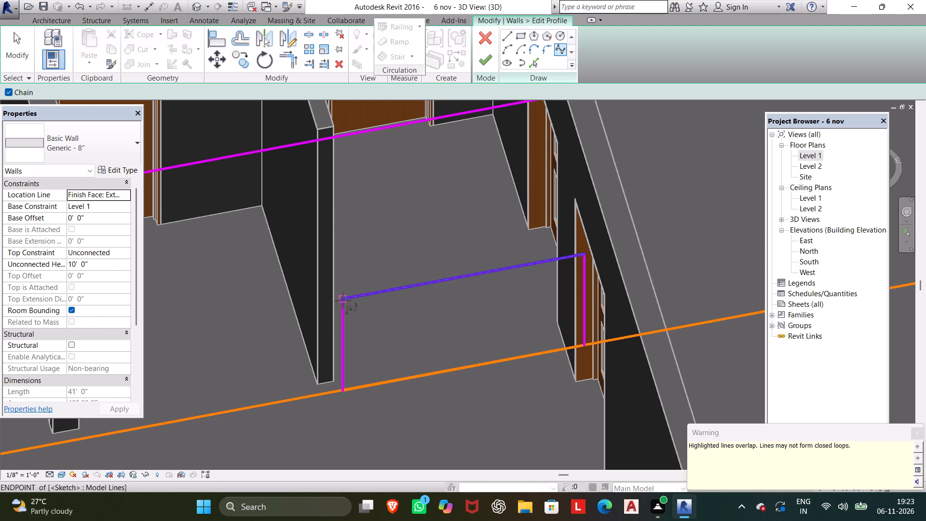
pyautogui.click(344, 299)
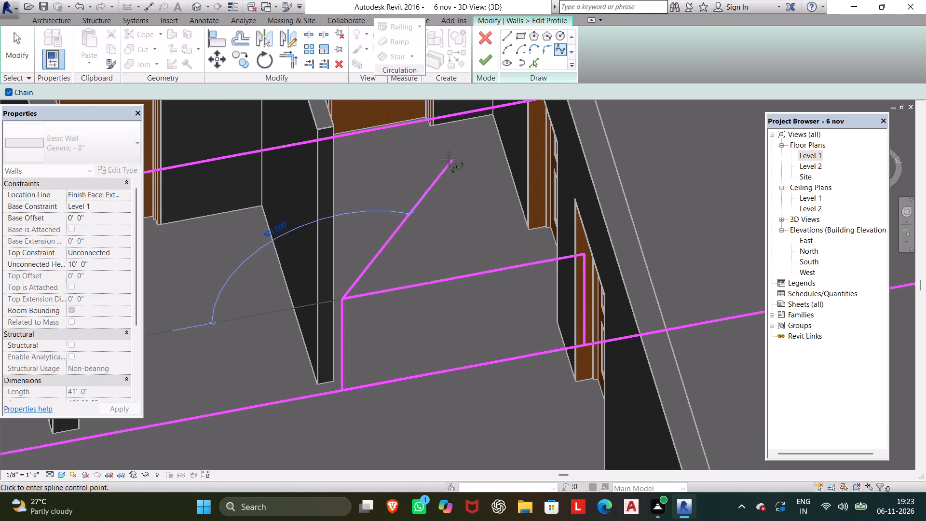
pyautogui.click(381, 237)
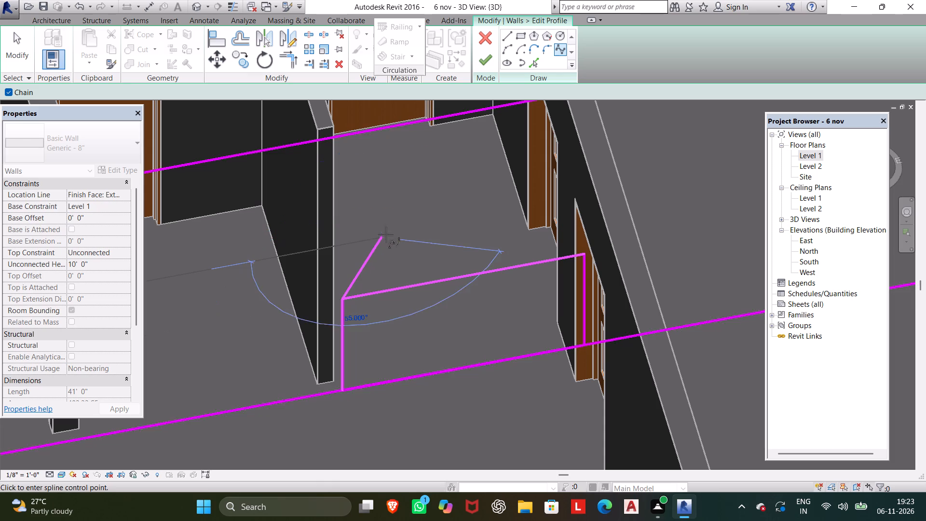
pyautogui.click(441, 178)
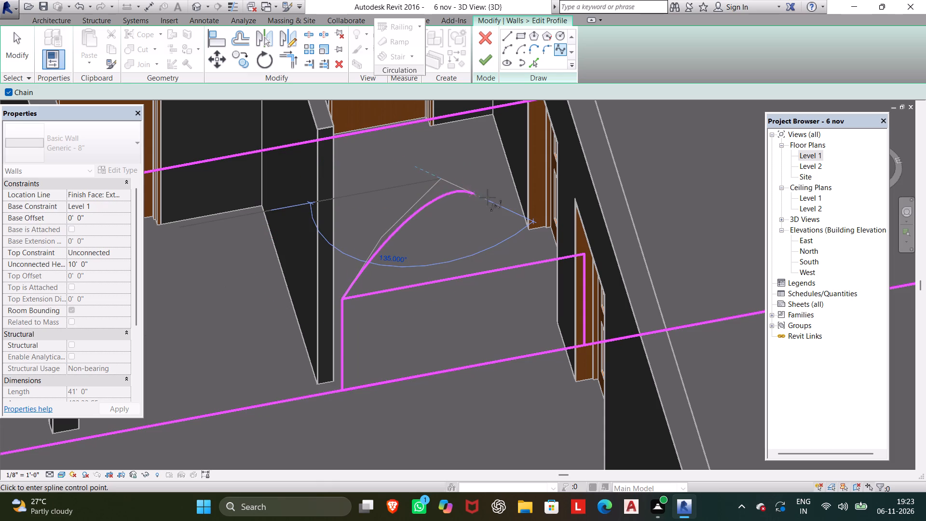
pyautogui.click(518, 208)
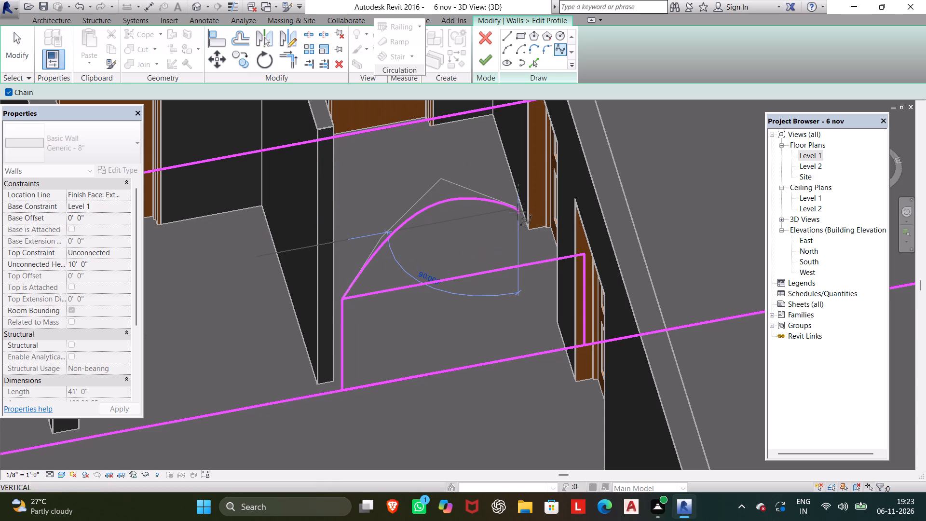
pyautogui.click(578, 247)
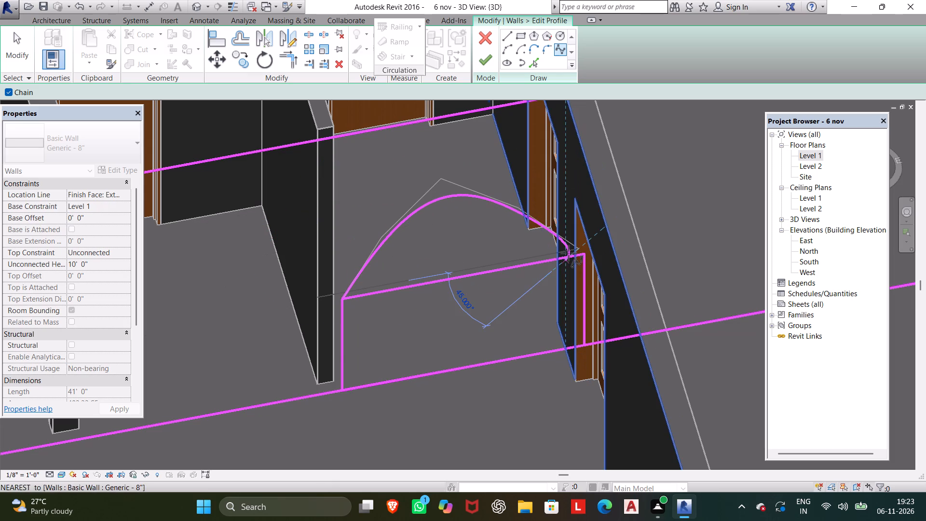
pyautogui.scroll(6, 585, 251)
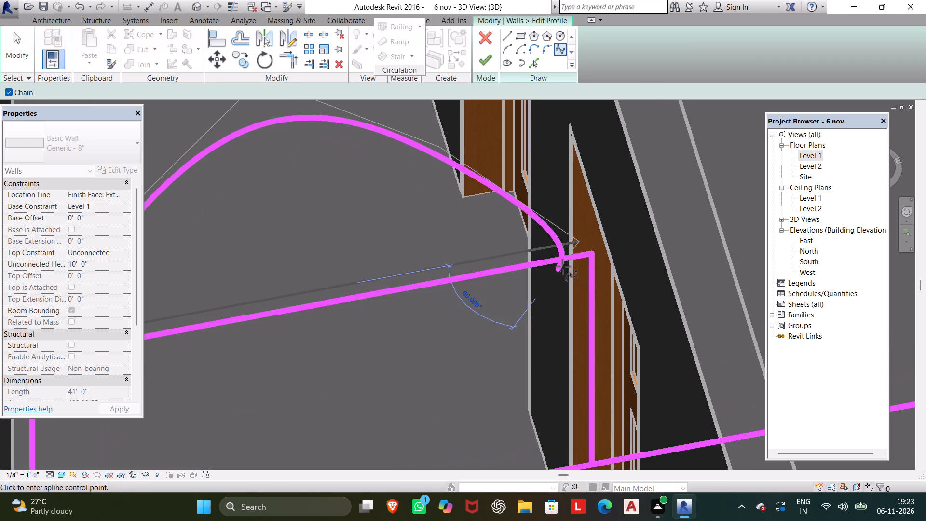
pyautogui.click(596, 255)
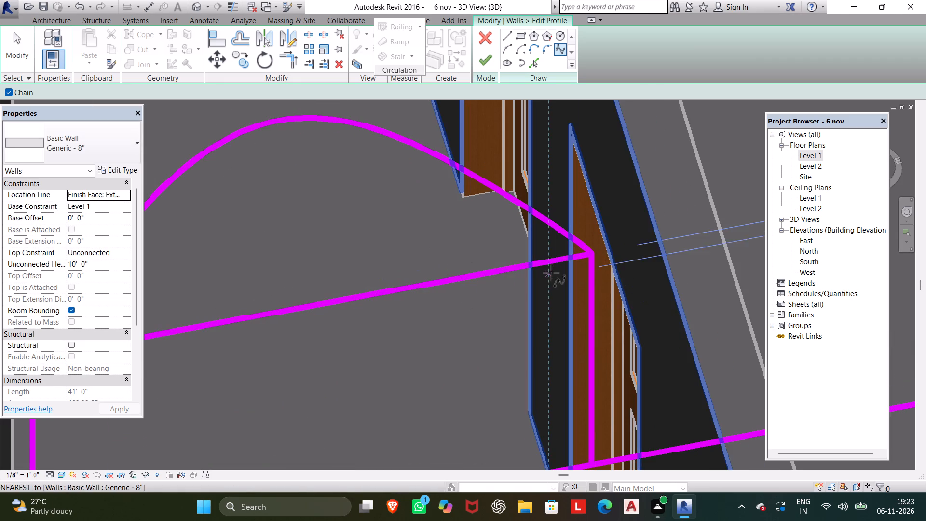
pyautogui.scroll(-5, 546, 263)
pyautogui.press('Escape')
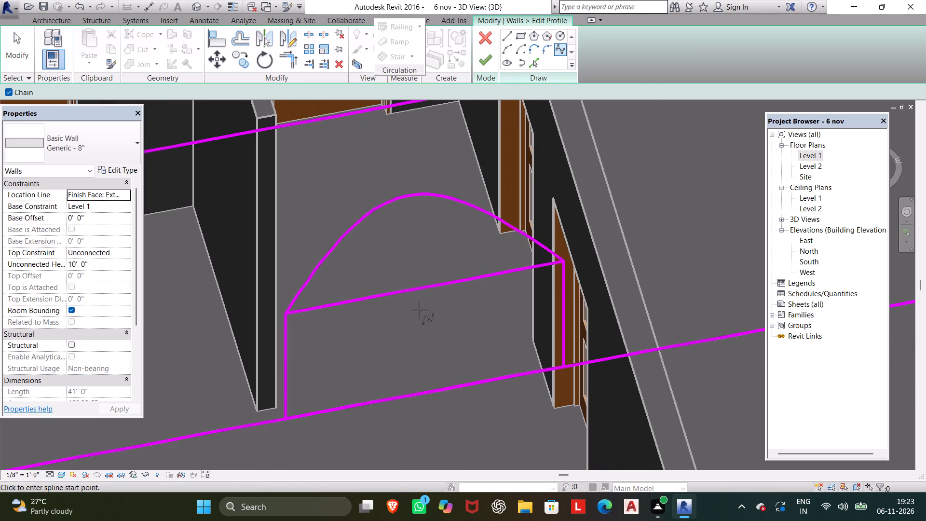
# Raise the arch spline's peak control point to just above the wall profile's top edge, making the spline about 11'-6" long.
pyautogui.press('Escape')
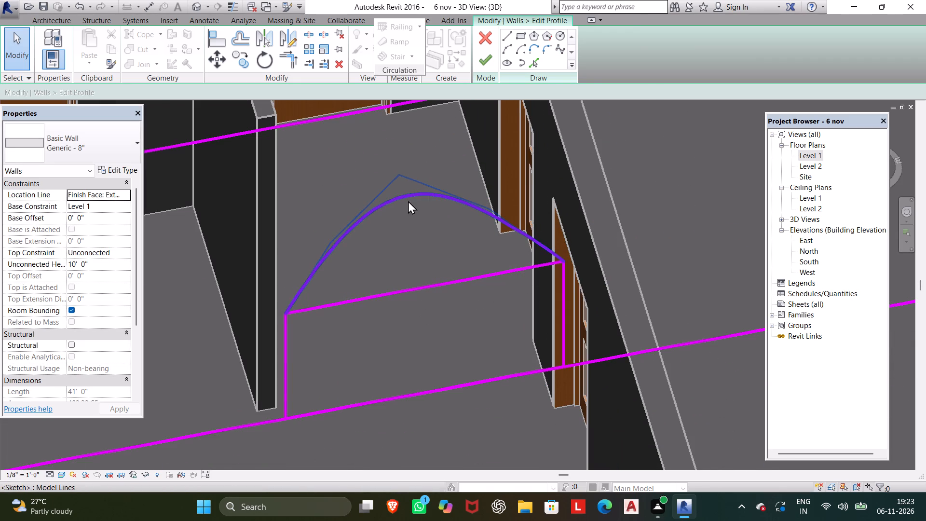
pyautogui.click(408, 201)
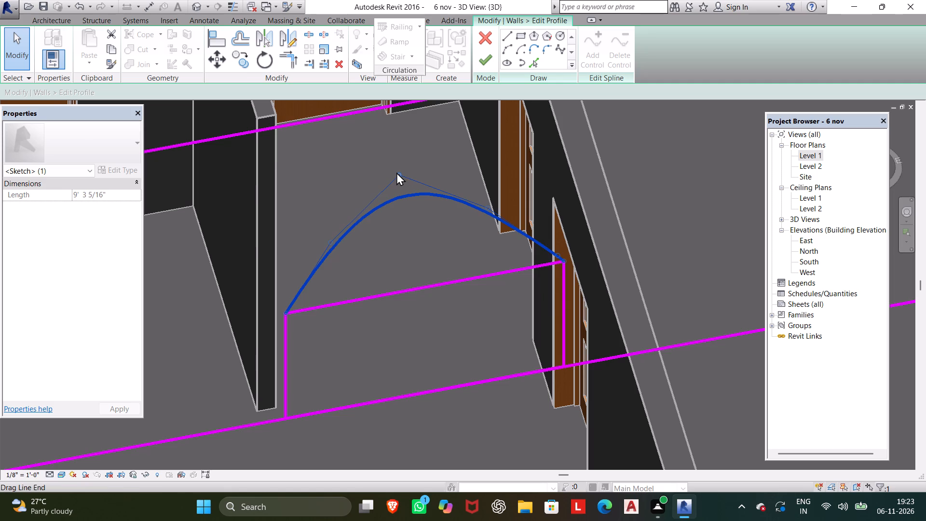
pyautogui.moveTo(396, 172); pyautogui.dragTo(383, 108)
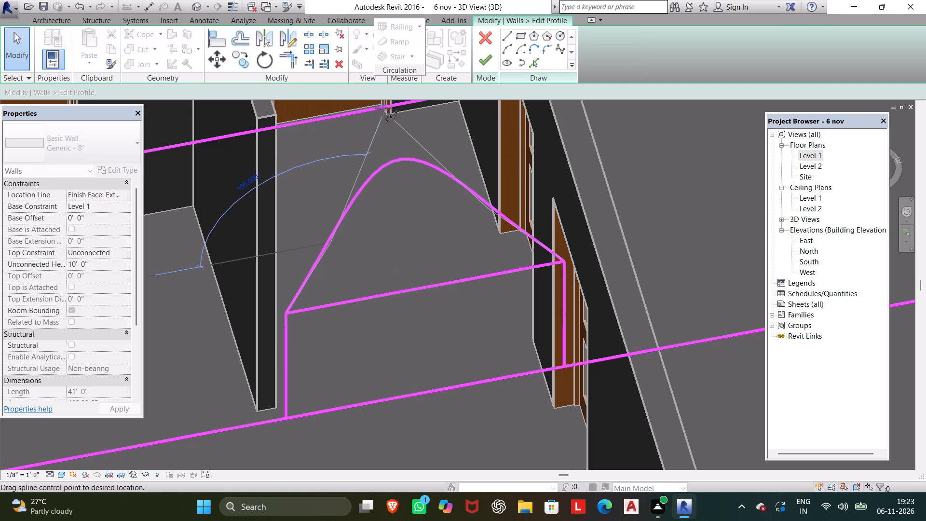
pyautogui.moveTo(383, 108); pyautogui.dragTo(410, 95)
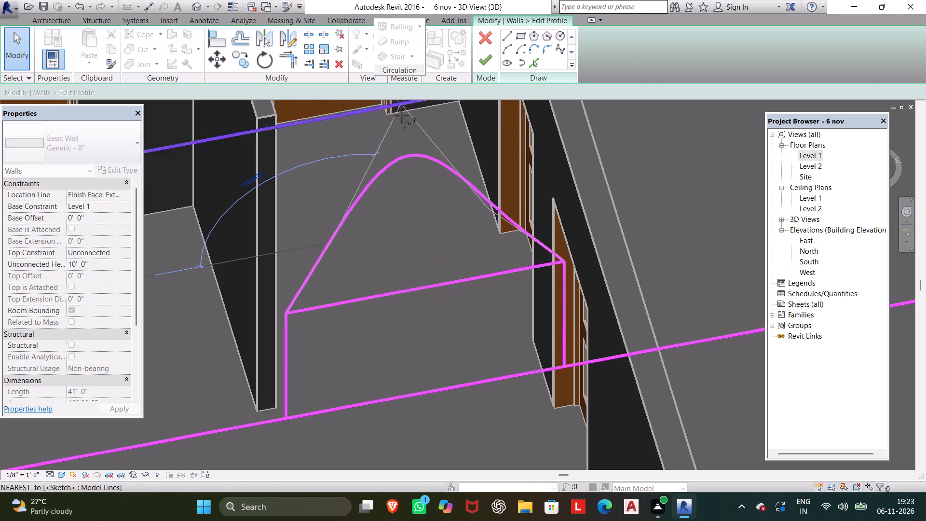
pyautogui.scroll(-1, 408, 135)
pyautogui.moveTo(408, 135); pyautogui.dragTo(436, 225, button='middle')
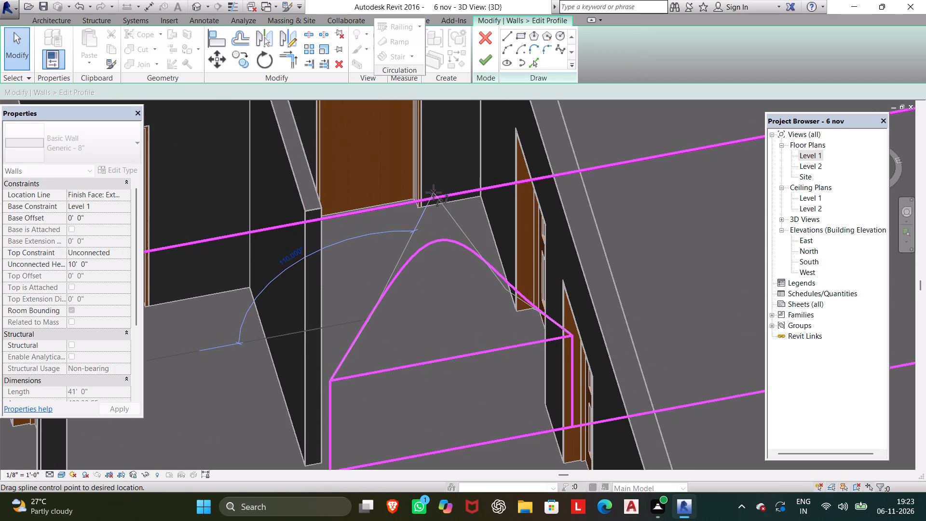
pyautogui.click(430, 193)
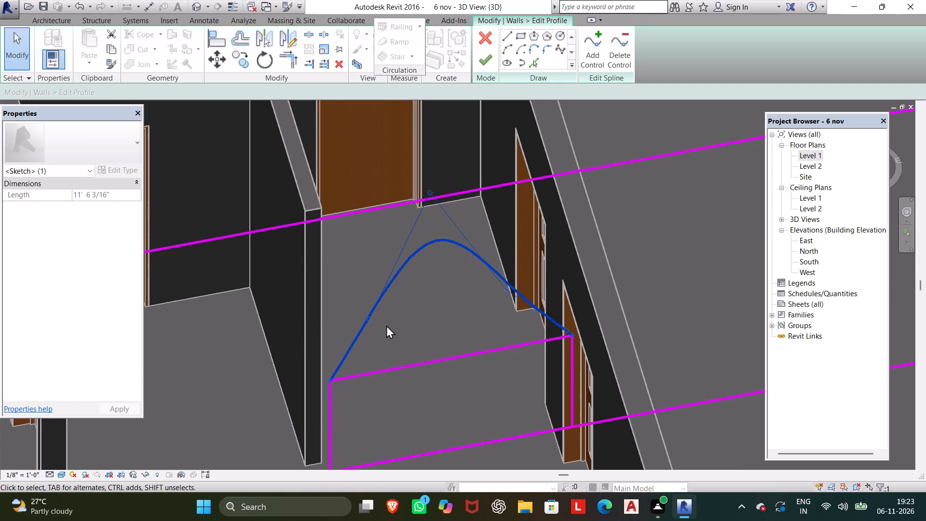
# Move the arch spline's east and west side control points slightly inward towards the middle of the opening.
pyautogui.scroll(2, 523, 302)
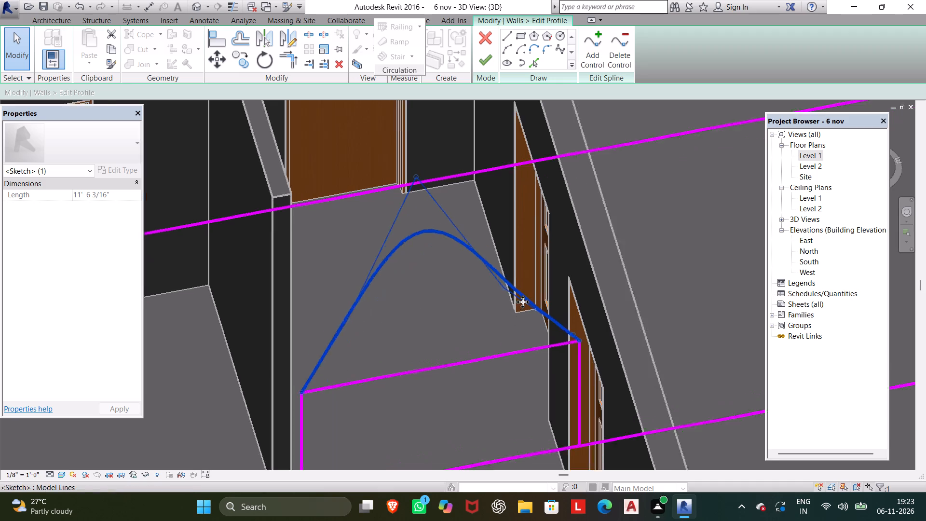
pyautogui.scroll(1, 523, 302)
pyautogui.moveTo(497, 283); pyautogui.dragTo(495, 285)
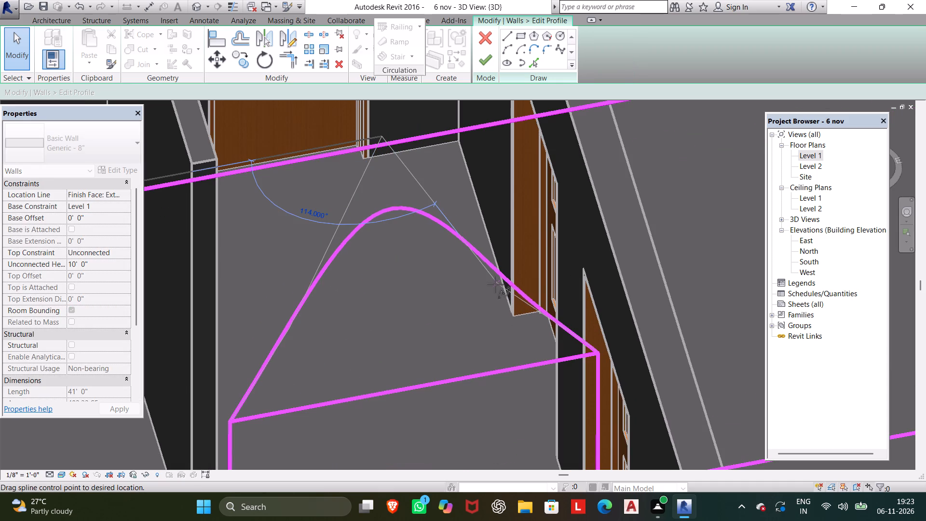
pyautogui.moveTo(495, 285); pyautogui.dragTo(493, 285)
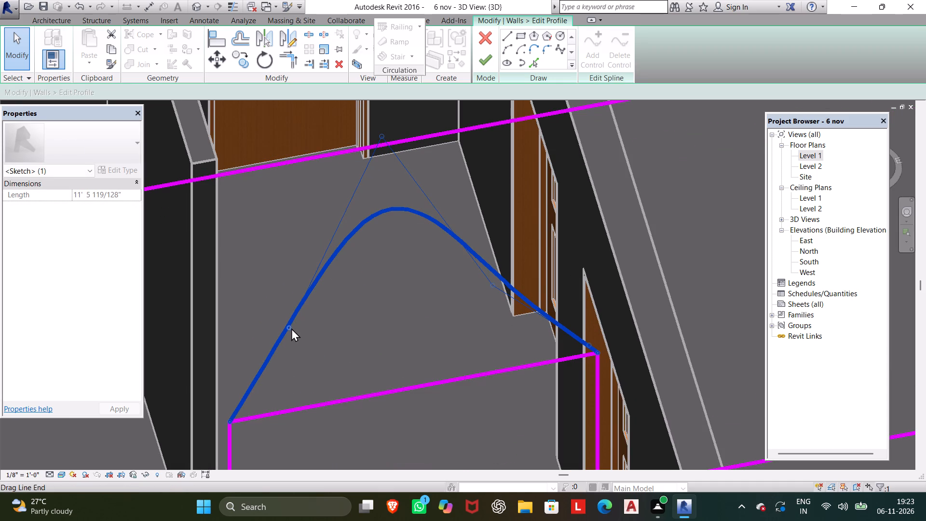
pyautogui.moveTo(289, 328); pyautogui.dragTo(302, 331)
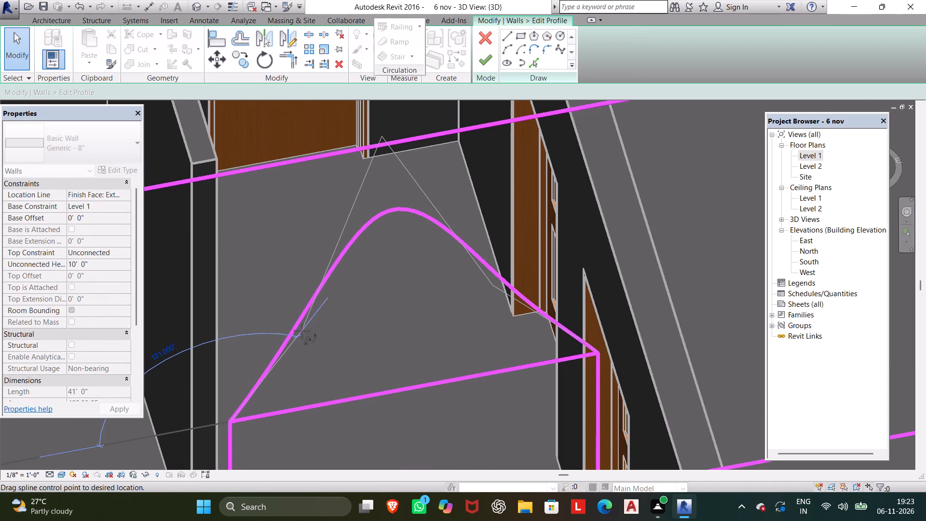
# Raise the arch's peak control point further until the curve almost reaches the wall's top edge, making the spline about 14'-1" long.
pyautogui.moveTo(398, 195); pyautogui.dragTo(401, 259, button='middle')
pyautogui.scroll(1, 401, 259)
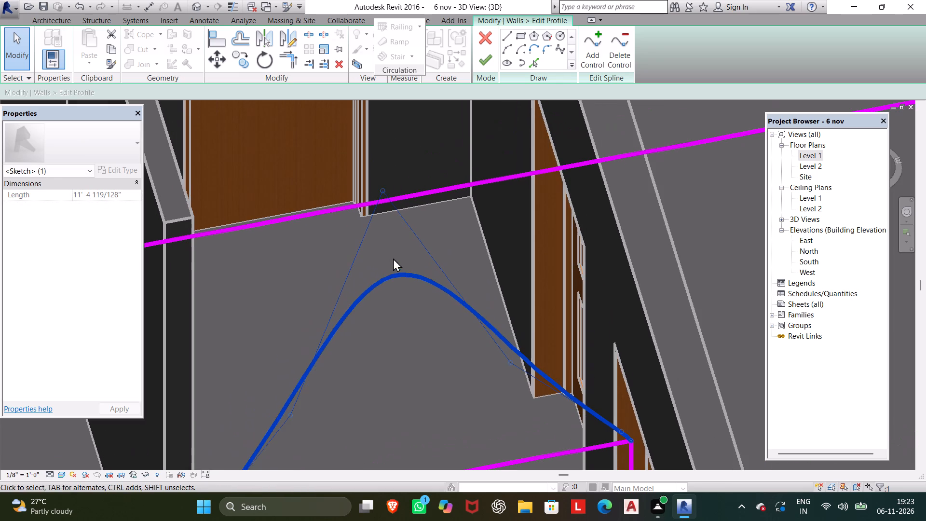
pyautogui.moveTo(381, 192); pyautogui.dragTo(384, 142)
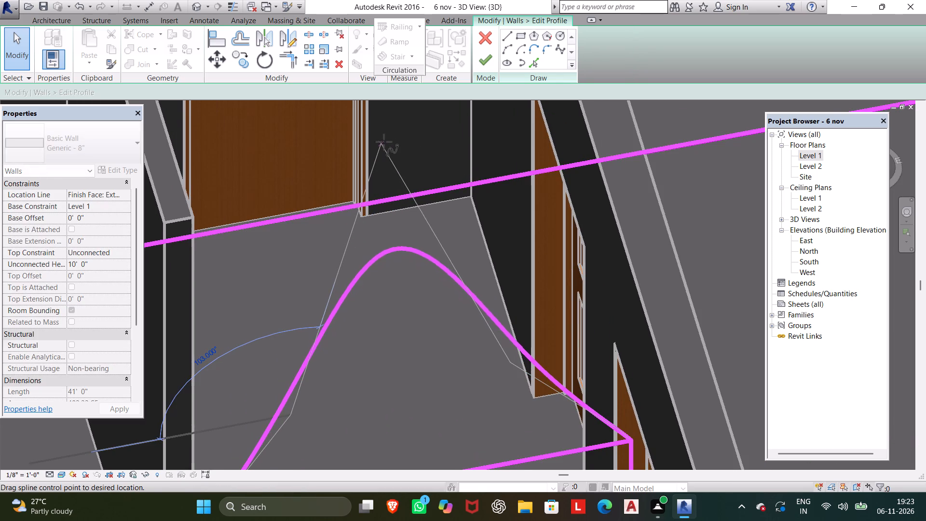
pyautogui.moveTo(384, 142); pyautogui.dragTo(385, 98)
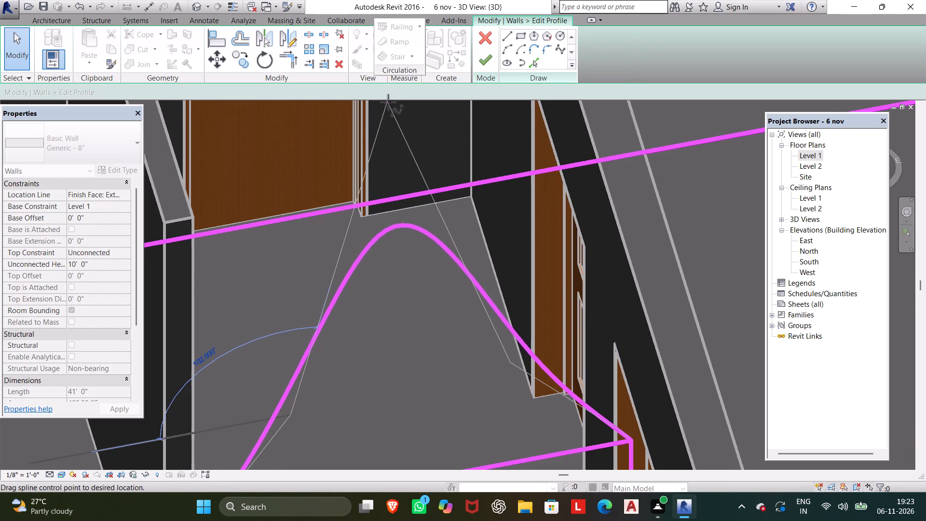
pyautogui.moveTo(387, 125); pyautogui.dragTo(396, 233, button='middle')
pyautogui.scroll(-1, 387, 125)
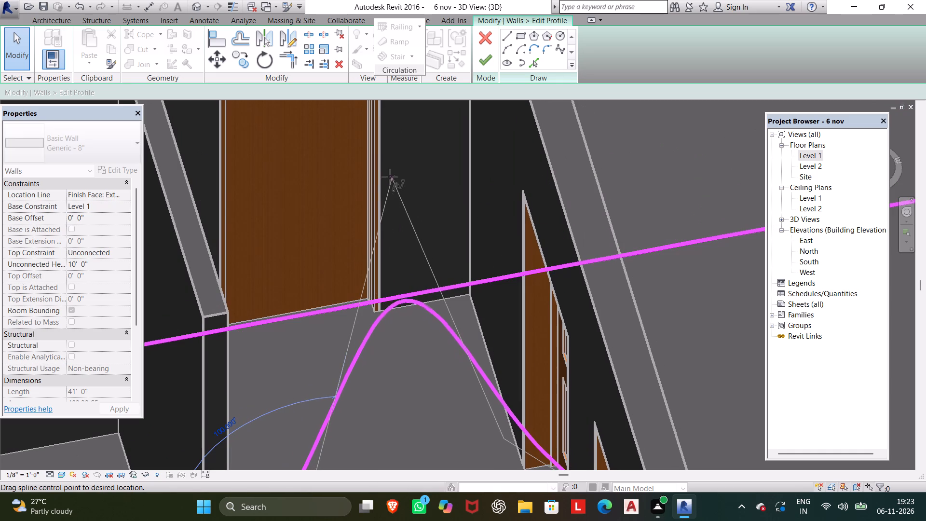
pyautogui.click(391, 183)
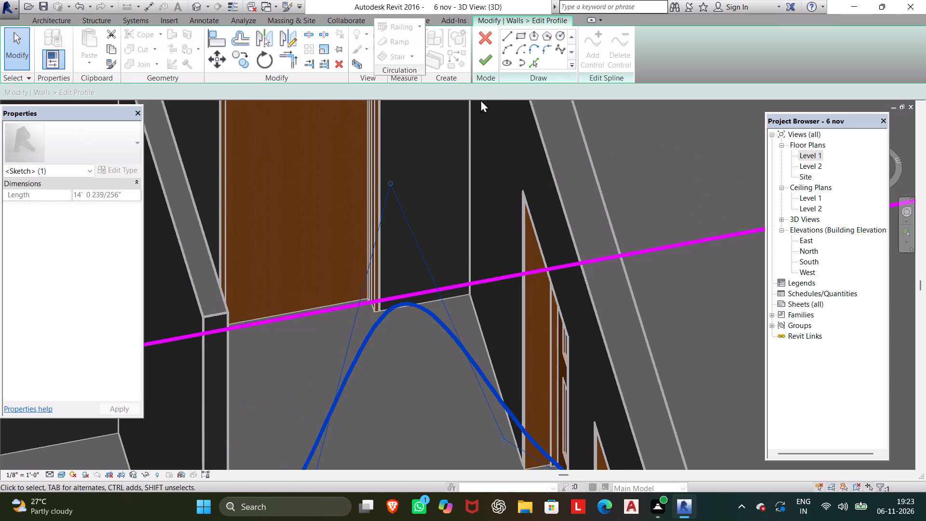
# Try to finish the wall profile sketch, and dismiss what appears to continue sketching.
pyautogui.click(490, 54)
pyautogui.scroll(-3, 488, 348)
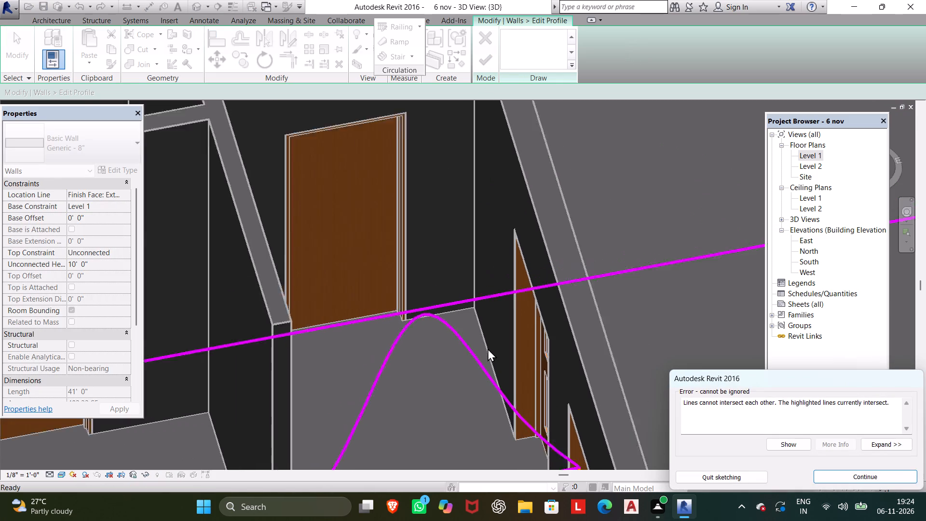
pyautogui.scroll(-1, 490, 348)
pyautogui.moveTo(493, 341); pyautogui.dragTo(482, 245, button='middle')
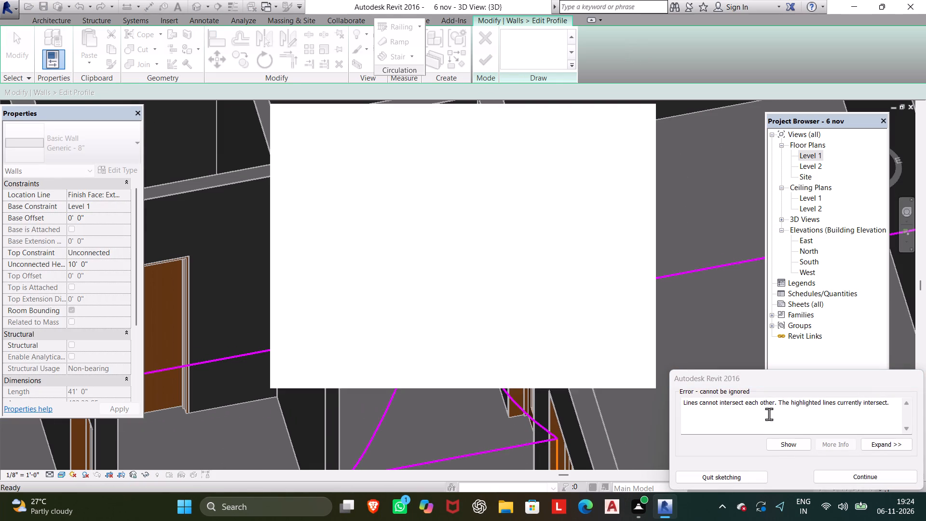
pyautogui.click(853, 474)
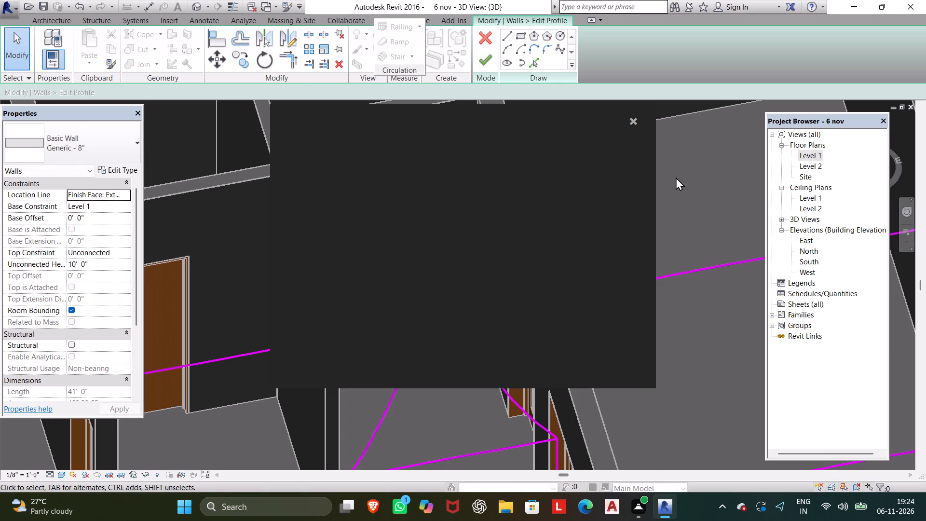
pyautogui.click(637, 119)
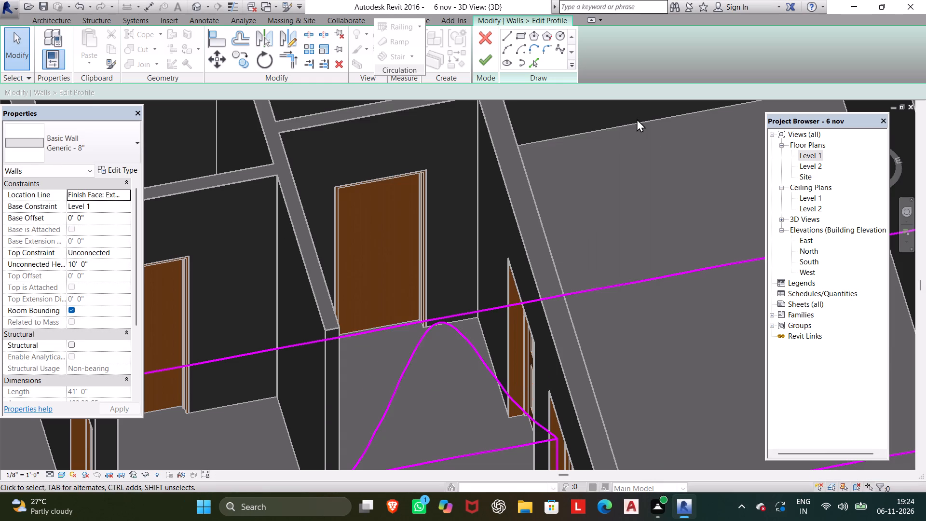
# Delete the sketched rectangle's bottom line lying over the wall profile's bottom edge.
pyautogui.scroll(-1, 525, 293)
pyautogui.moveTo(525, 293); pyautogui.dragTo(525, 200, button='middle')
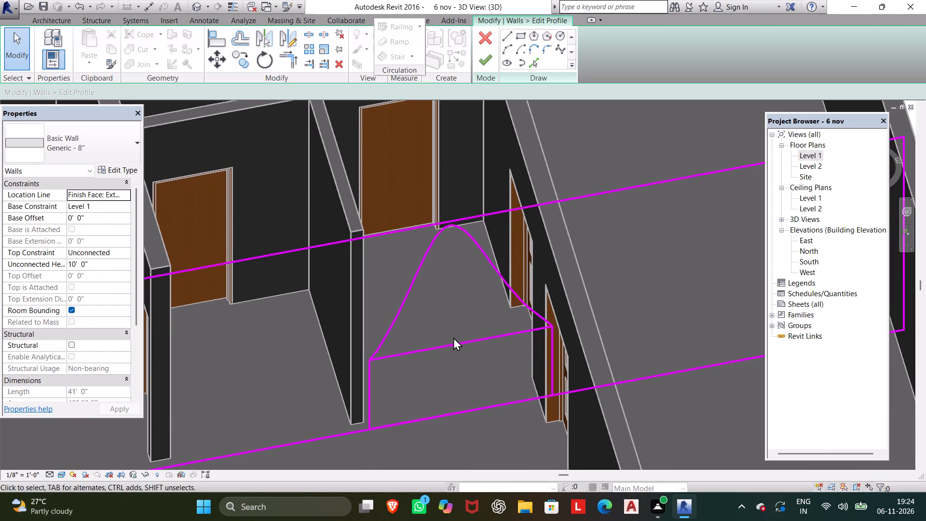
pyautogui.click(454, 342)
pyautogui.click(460, 352)
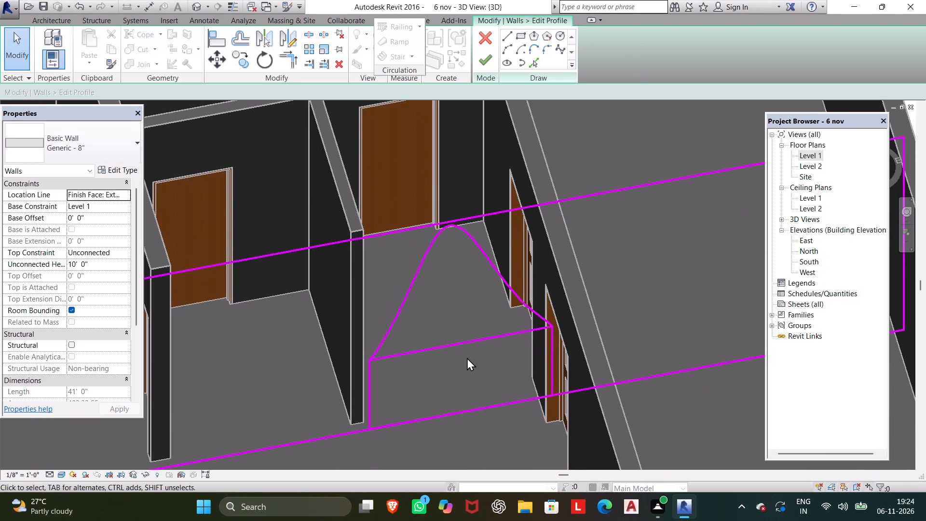
pyautogui.press('Escape')
pyautogui.click(476, 406)
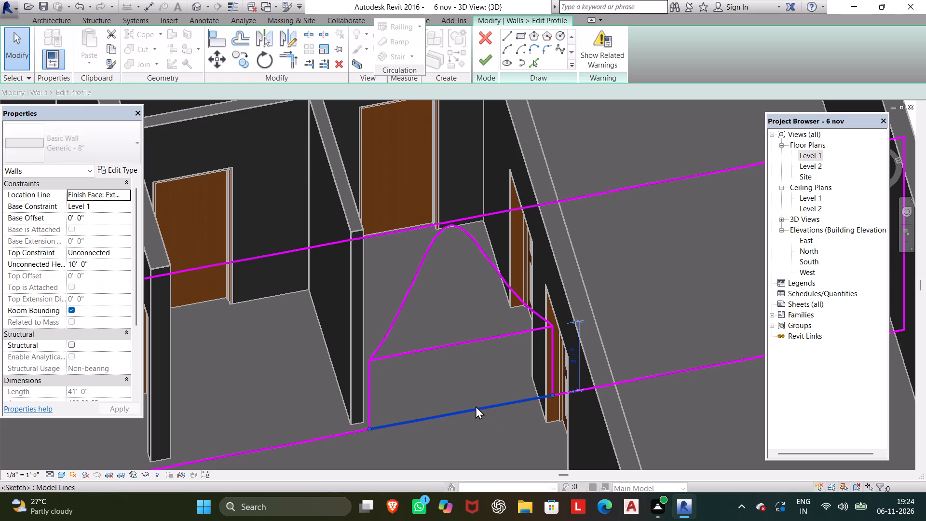
pyautogui.press('Delete')
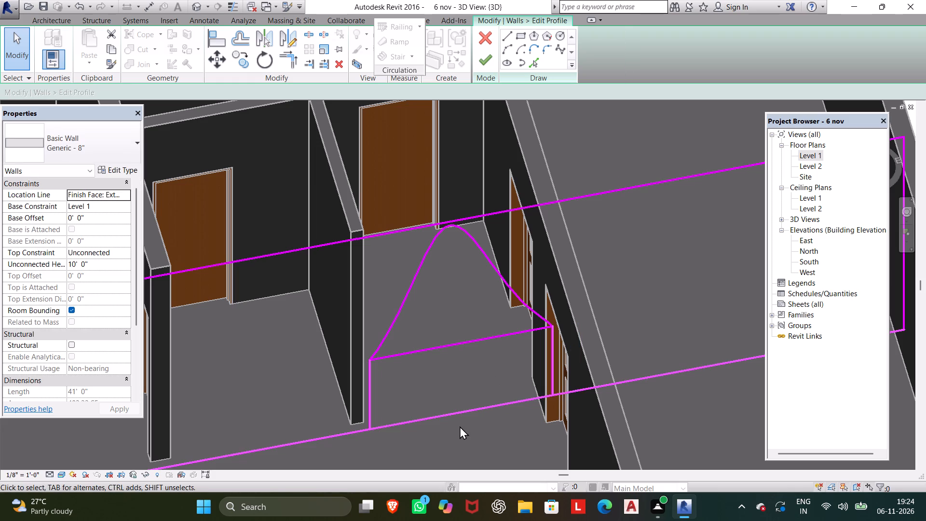
pyautogui.click(460, 411)
pyautogui.press('Escape')
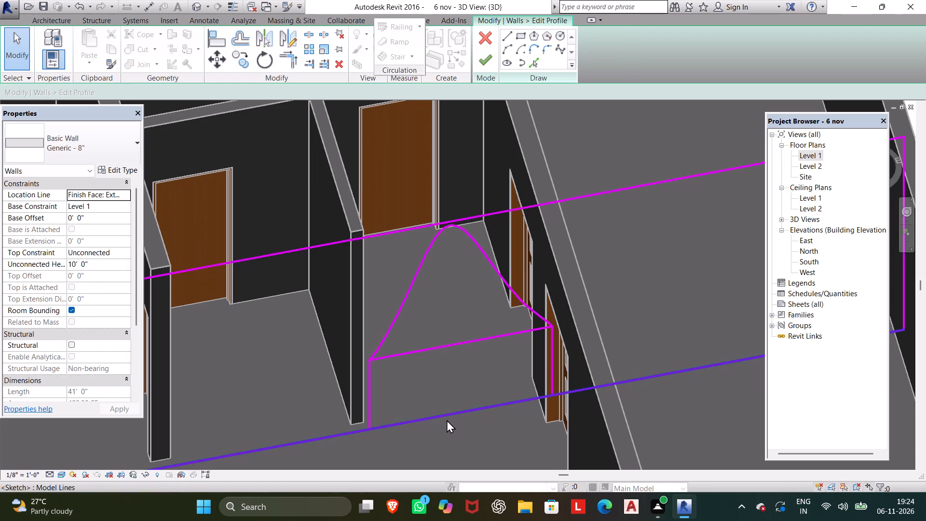
# Split the wall profile's bottom edge where the opening's west and east vertical lines meet it.
pyautogui.click(305, 31)
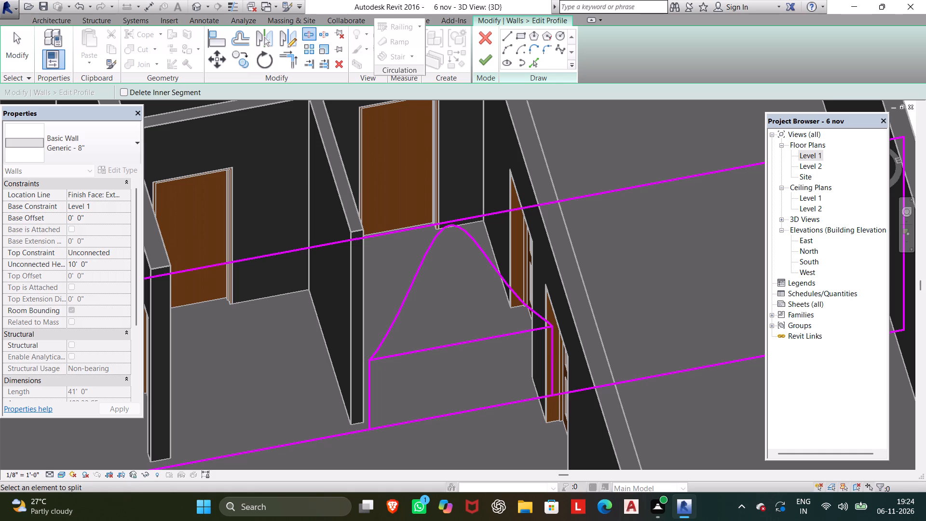
pyautogui.scroll(4, 383, 437)
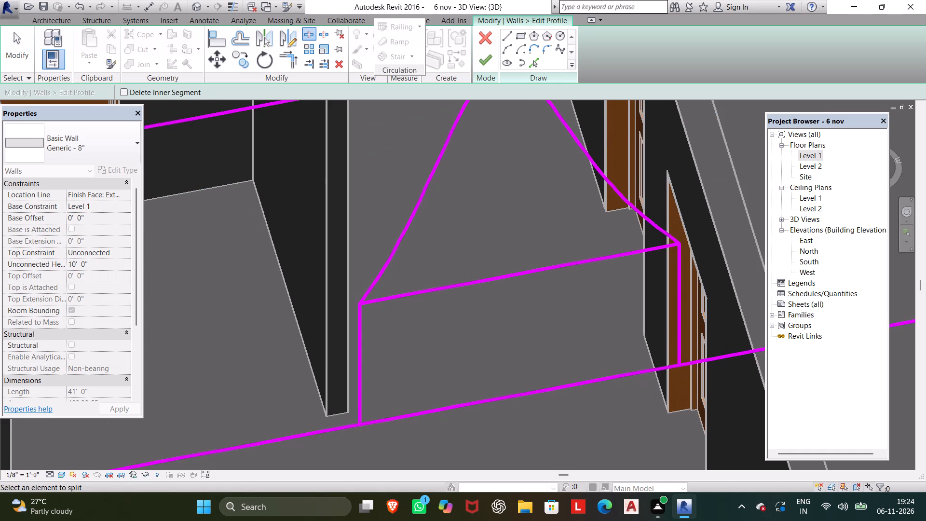
pyautogui.scroll(4, 365, 414)
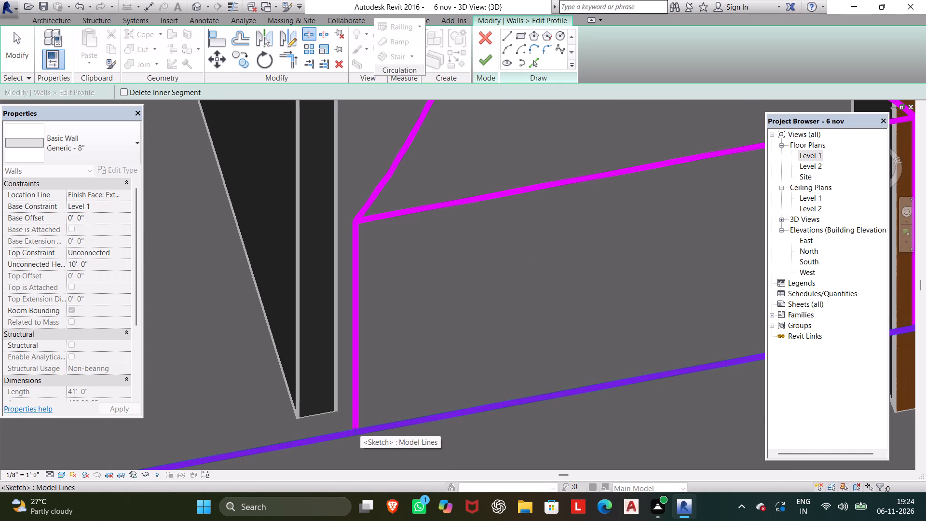
pyautogui.click(360, 430)
pyautogui.scroll(-2, 462, 414)
pyautogui.moveTo(451, 407); pyautogui.dragTo(245, 395, button='middle')
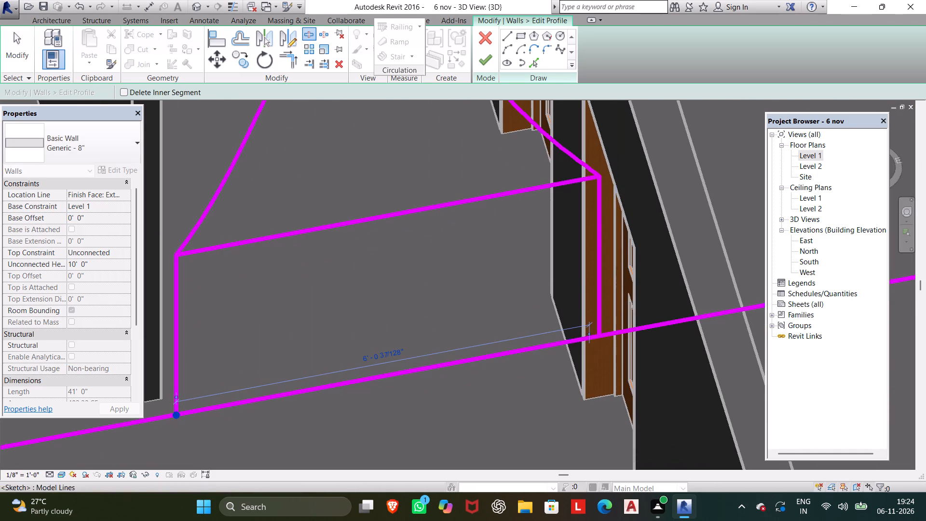
pyautogui.click(600, 336)
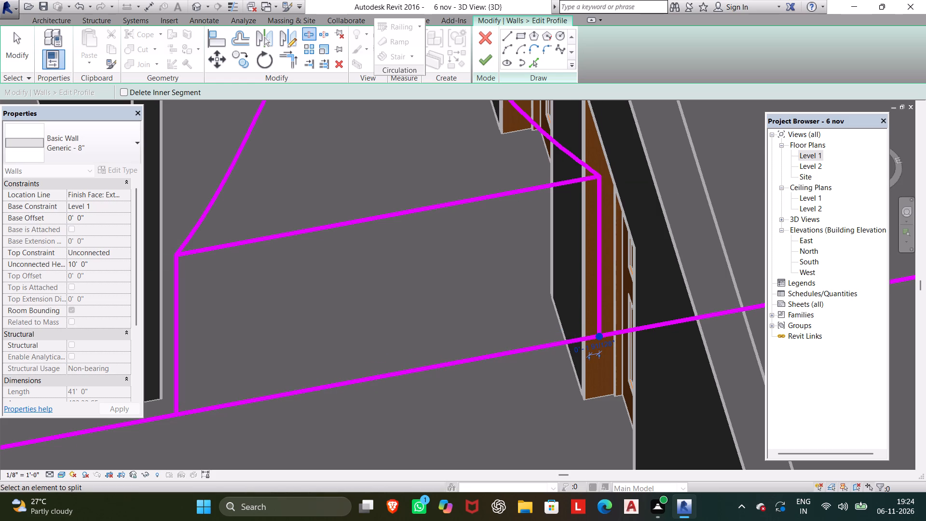
# Split the rectangle's top line close to its east and west corners, and delete the middle segment beneath the arch.
pyautogui.scroll(3, 590, 184)
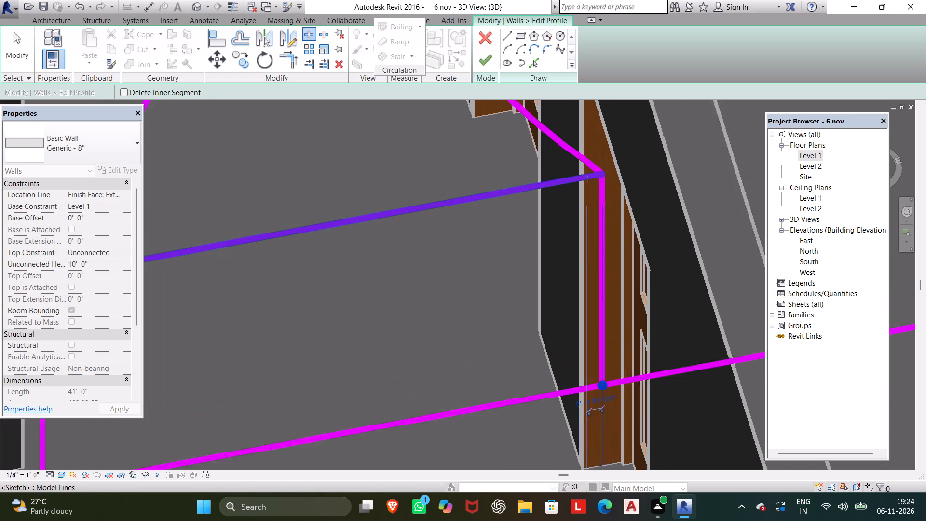
pyautogui.scroll(2, 590, 184)
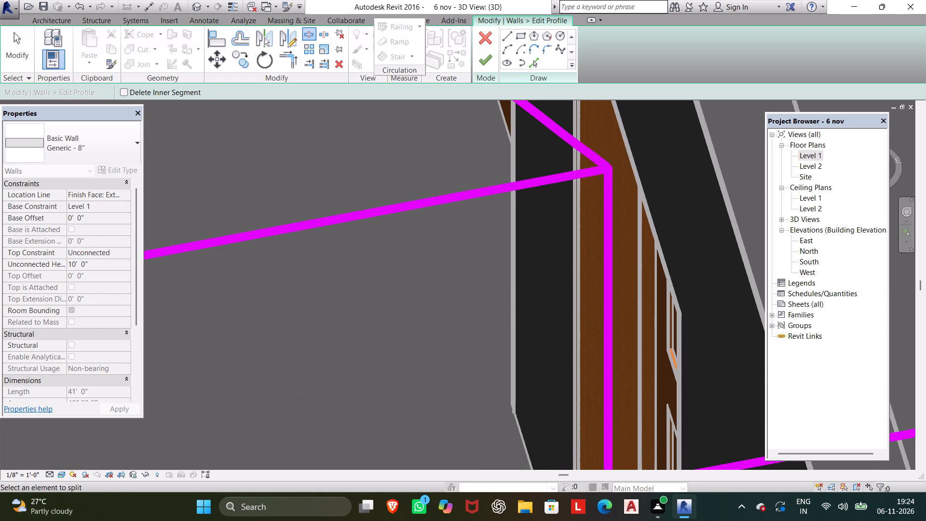
pyautogui.click(596, 170)
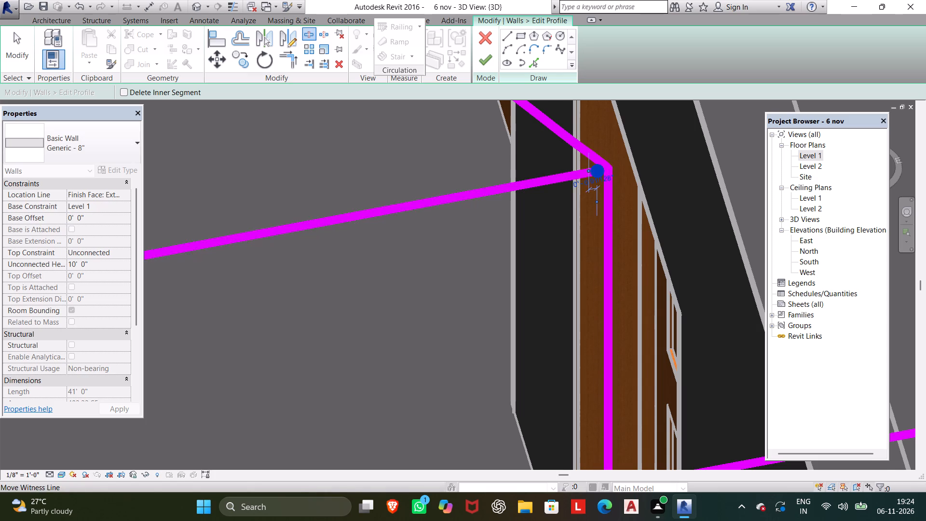
pyautogui.scroll(-1, 592, 172)
pyautogui.moveTo(593, 175); pyautogui.dragTo(723, 186, button='middle')
pyautogui.scroll(-2, 428, 242)
pyautogui.moveTo(436, 247); pyautogui.dragTo(588, 253, button='middle')
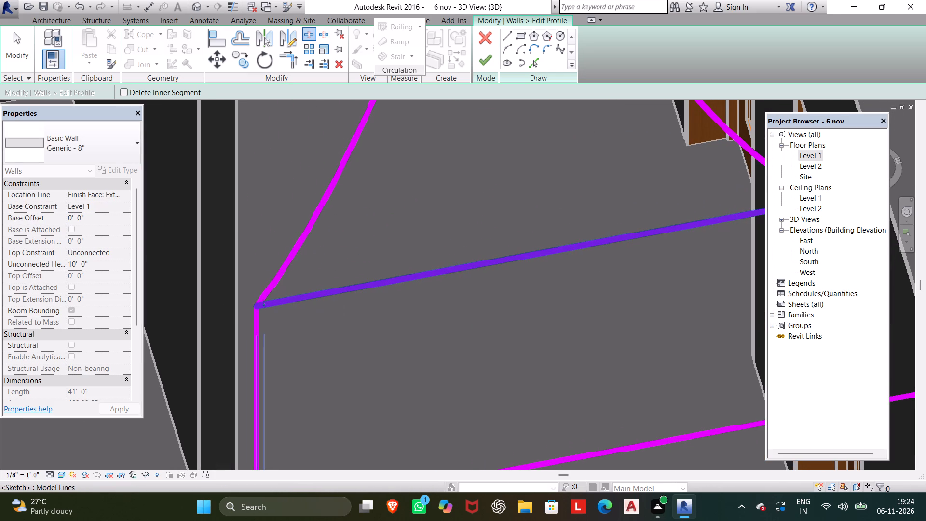
pyautogui.click(265, 302)
pyautogui.scroll(-2, 313, 291)
pyautogui.press('Escape')
pyautogui.press('Escape')
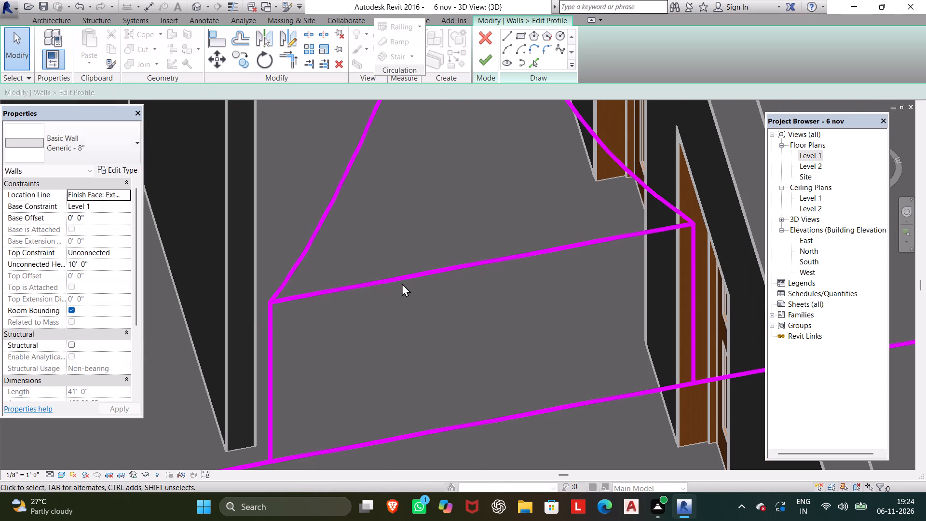
pyautogui.click(403, 275)
pyautogui.press('Delete')
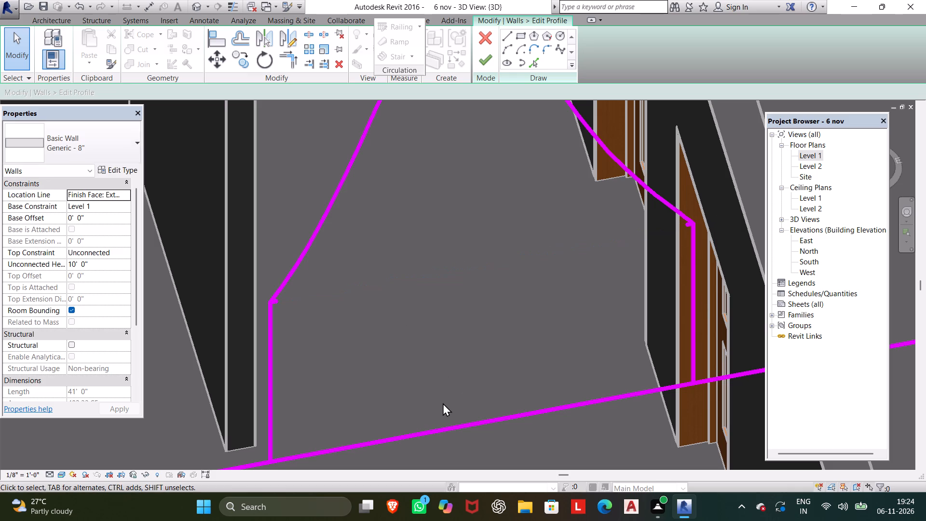
# Delete the wall profile's bottom edge segment between the arched opening's two vertical lines.
pyautogui.click(502, 417)
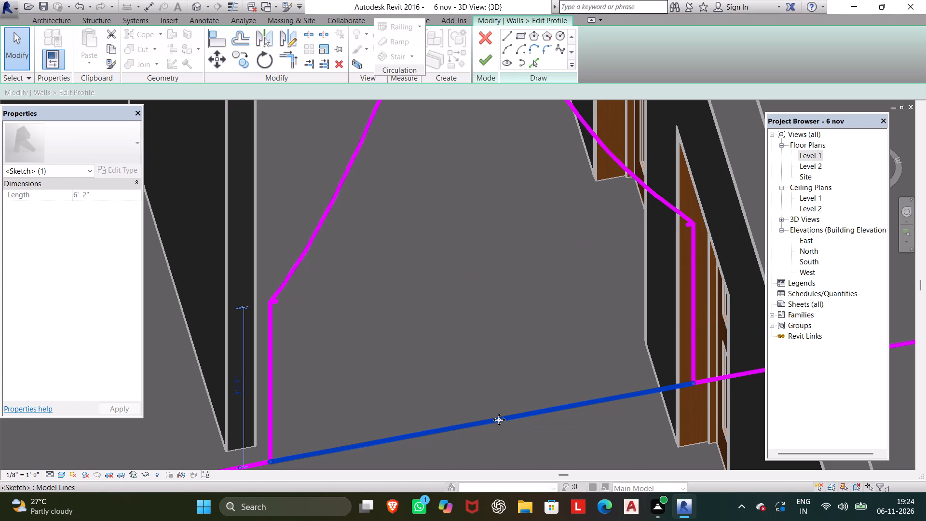
pyautogui.press('Delete')
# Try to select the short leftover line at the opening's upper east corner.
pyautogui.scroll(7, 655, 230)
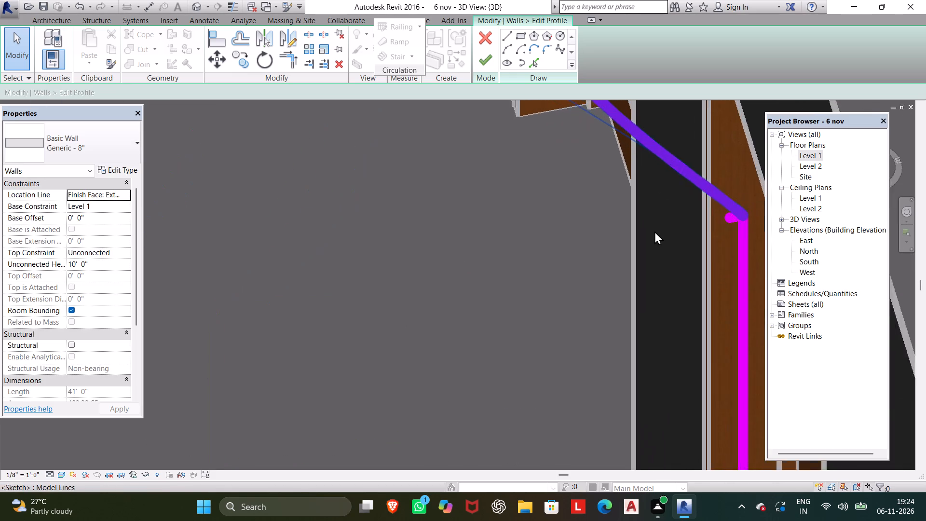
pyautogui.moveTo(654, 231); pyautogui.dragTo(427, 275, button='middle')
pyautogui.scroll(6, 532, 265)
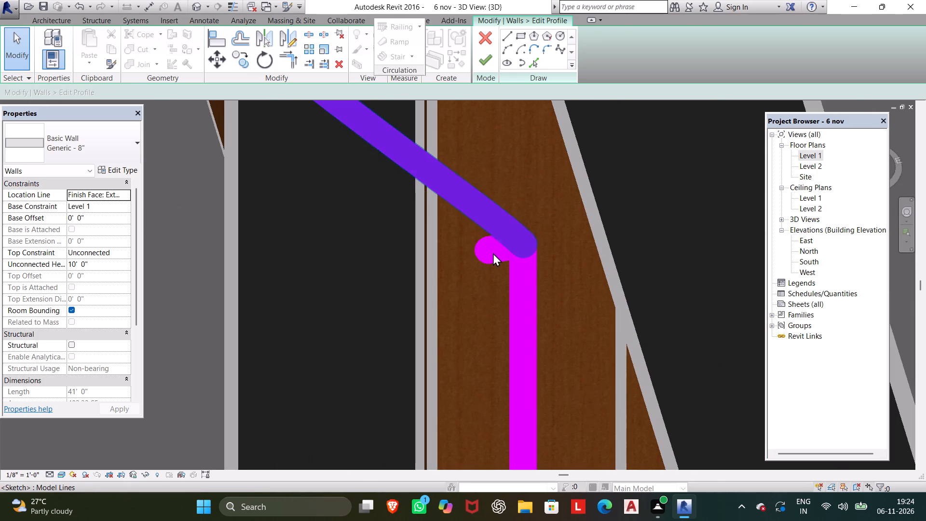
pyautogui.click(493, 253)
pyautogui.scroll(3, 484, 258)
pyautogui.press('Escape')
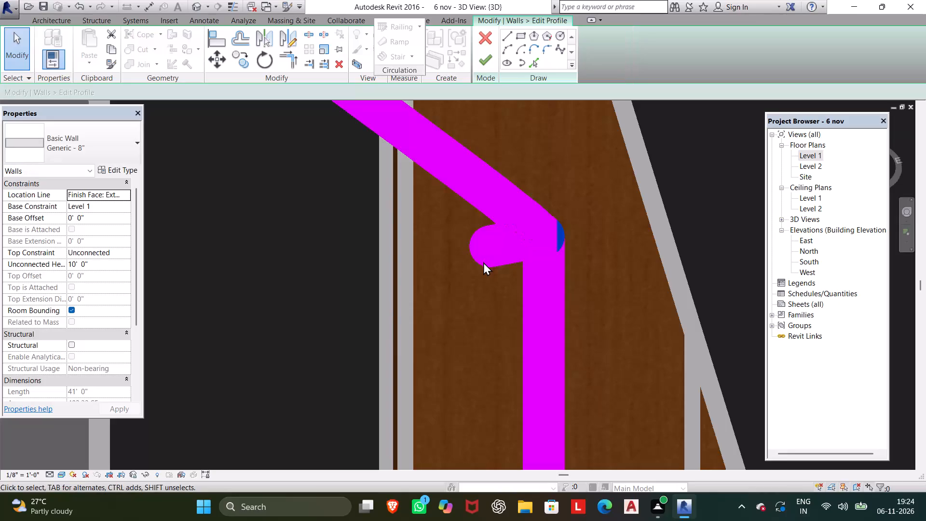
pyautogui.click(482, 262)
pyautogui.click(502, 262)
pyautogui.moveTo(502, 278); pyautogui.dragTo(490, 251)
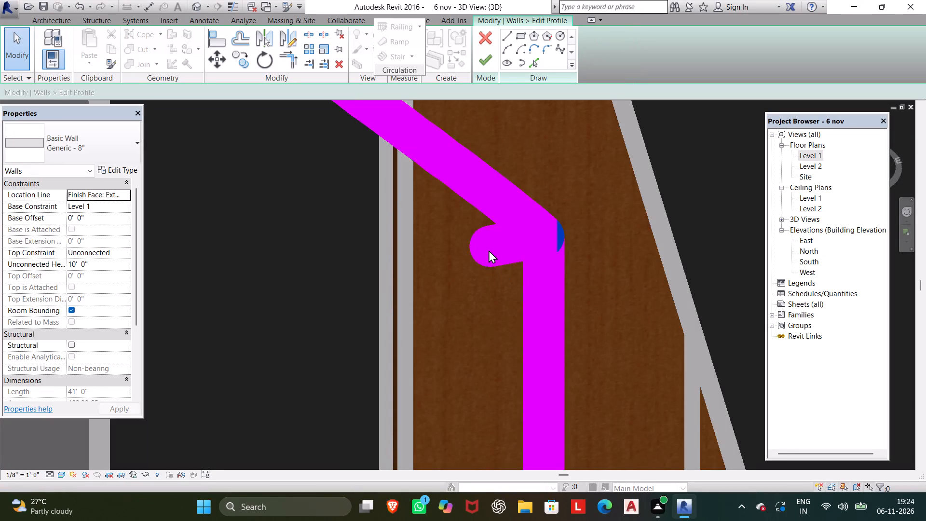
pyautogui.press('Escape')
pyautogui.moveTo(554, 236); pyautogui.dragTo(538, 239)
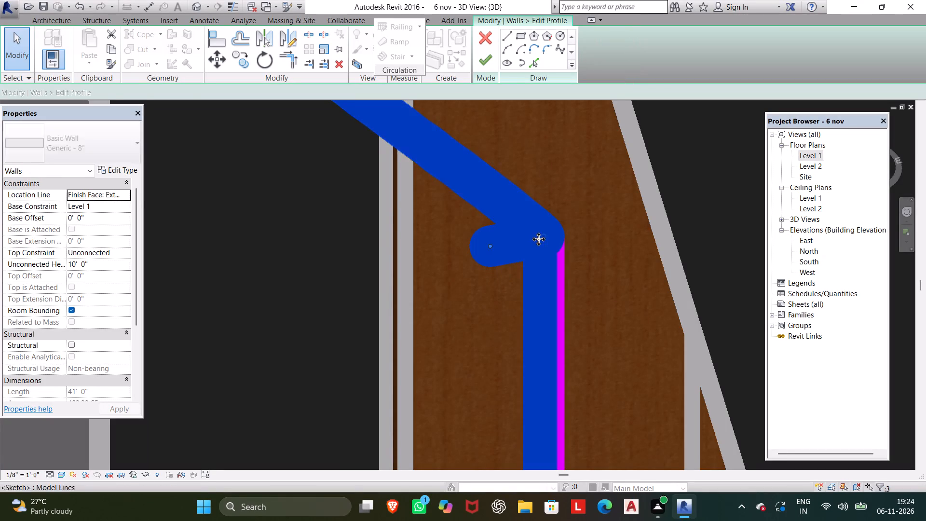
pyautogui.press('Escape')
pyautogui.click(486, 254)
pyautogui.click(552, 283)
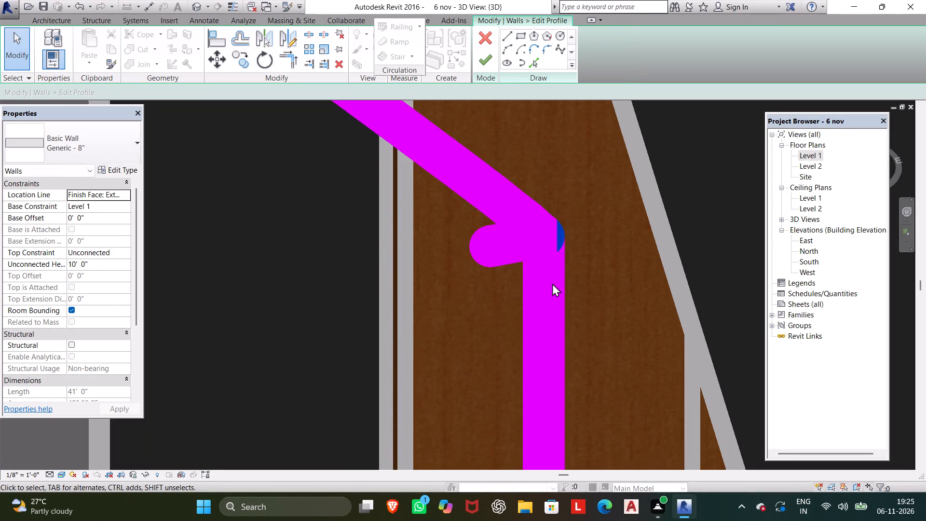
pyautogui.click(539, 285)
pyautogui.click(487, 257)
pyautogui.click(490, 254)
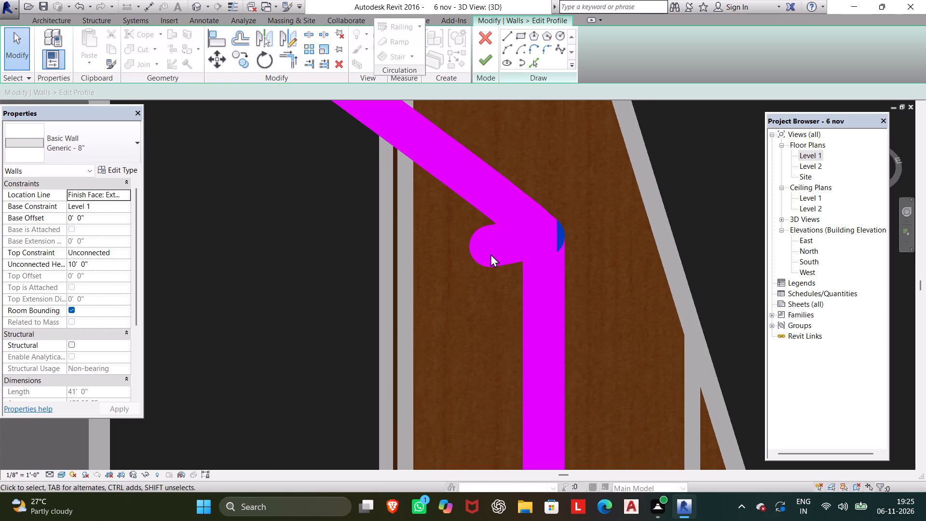
# Delete the short leftover line at the opening's upper west corner, where the arch meets the vertical line.
pyautogui.scroll(-14, 486, 289)
pyautogui.moveTo(453, 307); pyautogui.dragTo(582, 280, button='middle')
pyautogui.scroll(-3, 372, 292)
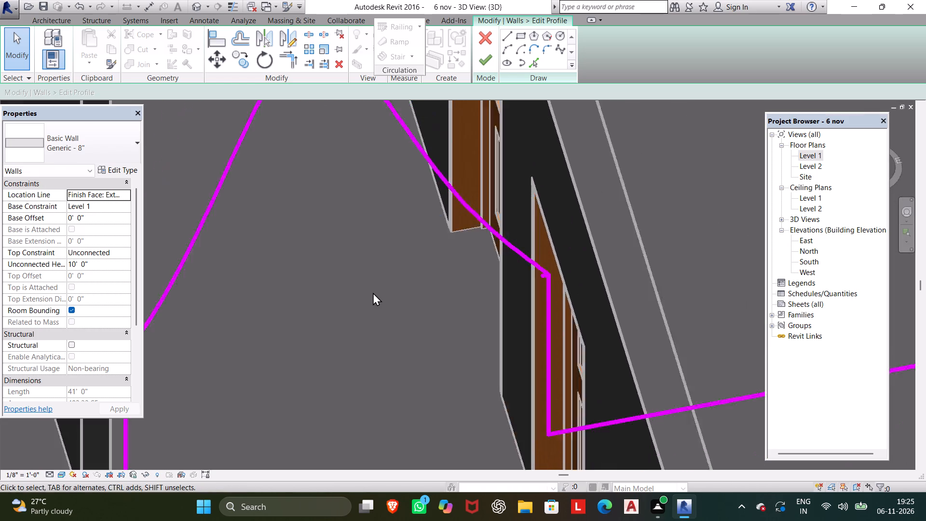
pyautogui.scroll(-1, 373, 292)
pyautogui.moveTo(317, 297); pyautogui.dragTo(393, 288, button='middle')
pyautogui.scroll(9, 266, 327)
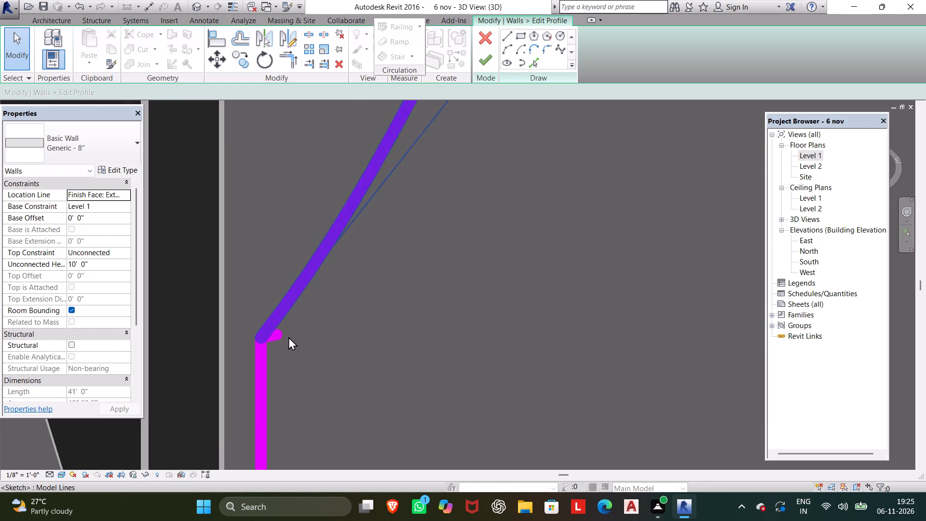
pyautogui.click(277, 338)
pyautogui.press('Delete')
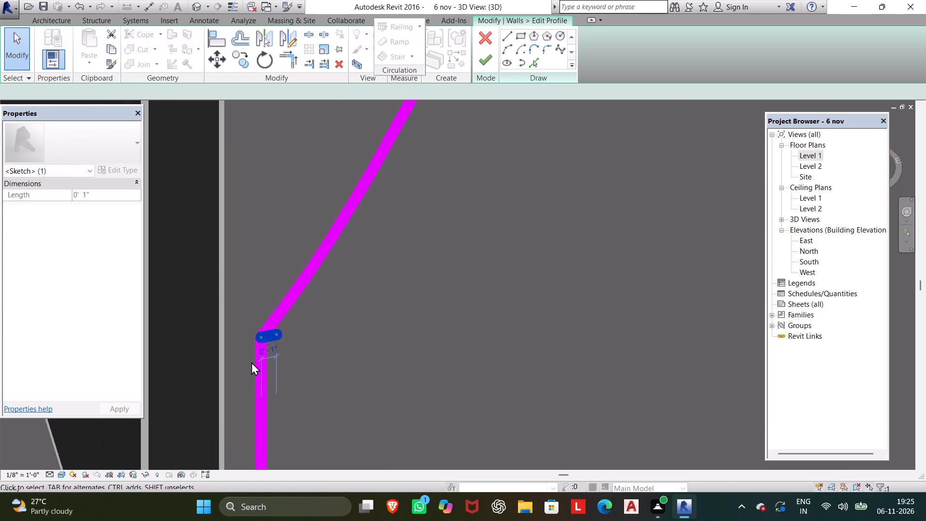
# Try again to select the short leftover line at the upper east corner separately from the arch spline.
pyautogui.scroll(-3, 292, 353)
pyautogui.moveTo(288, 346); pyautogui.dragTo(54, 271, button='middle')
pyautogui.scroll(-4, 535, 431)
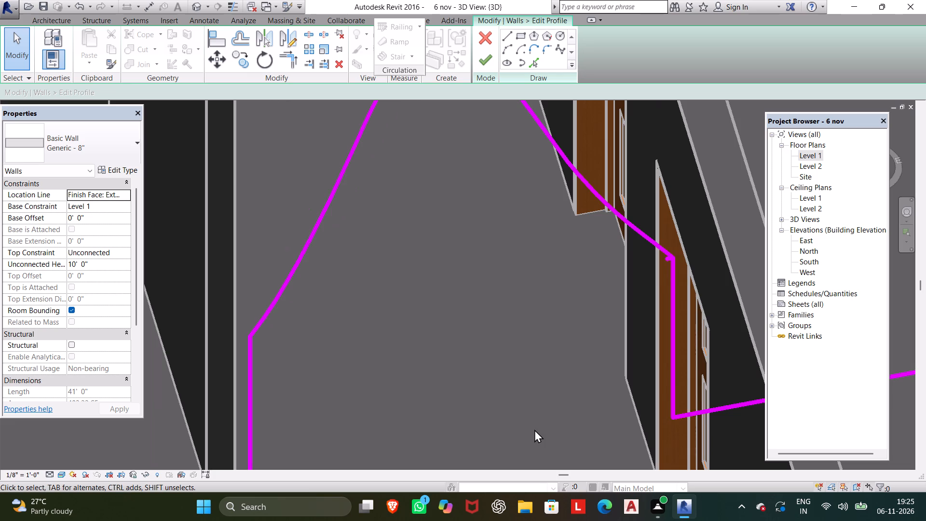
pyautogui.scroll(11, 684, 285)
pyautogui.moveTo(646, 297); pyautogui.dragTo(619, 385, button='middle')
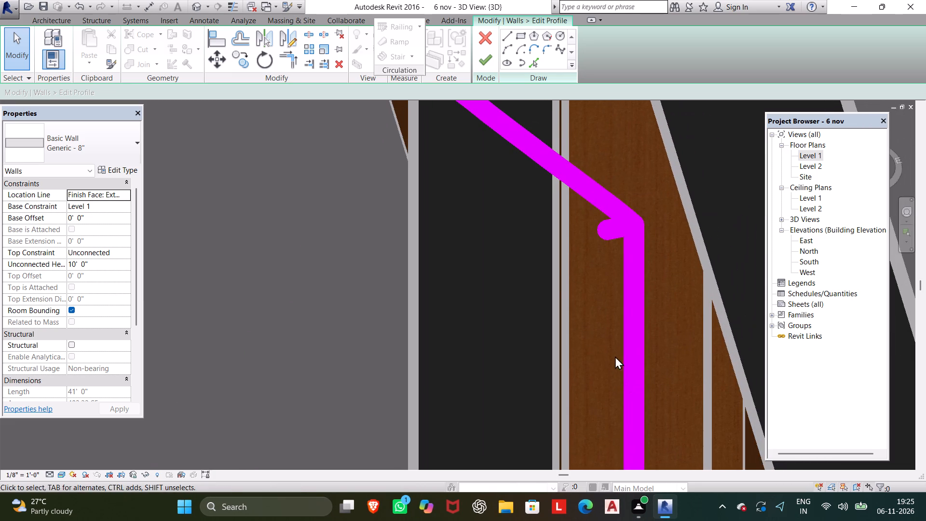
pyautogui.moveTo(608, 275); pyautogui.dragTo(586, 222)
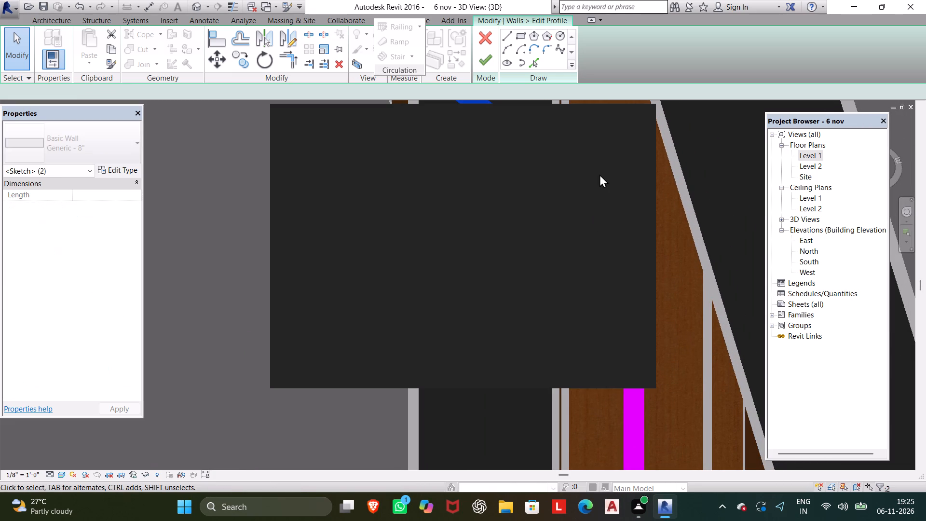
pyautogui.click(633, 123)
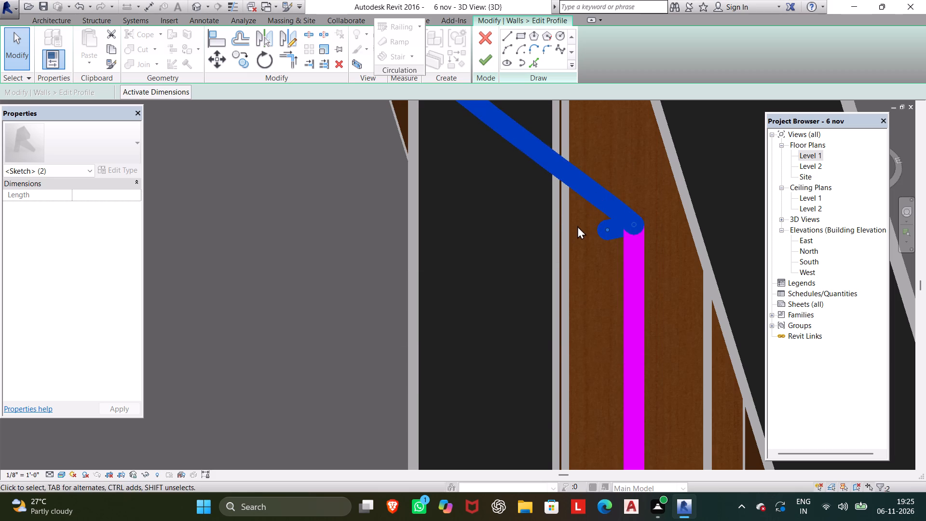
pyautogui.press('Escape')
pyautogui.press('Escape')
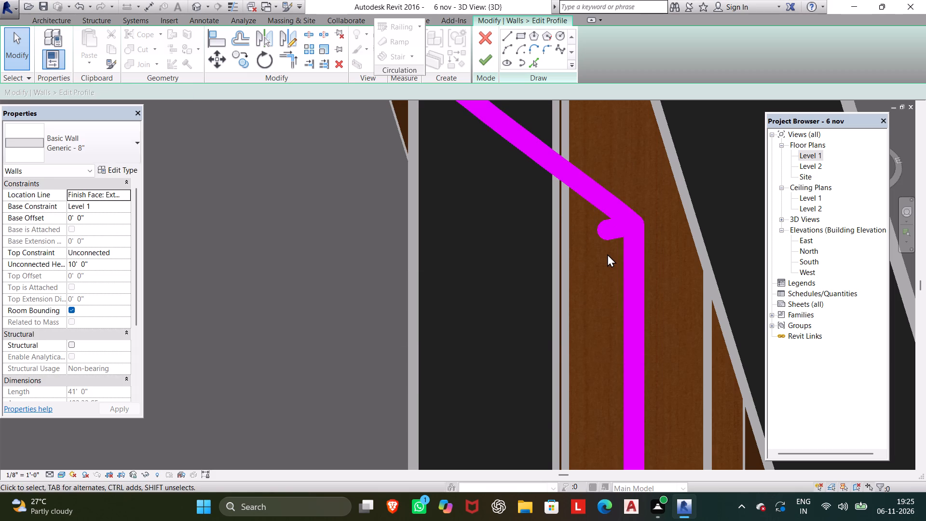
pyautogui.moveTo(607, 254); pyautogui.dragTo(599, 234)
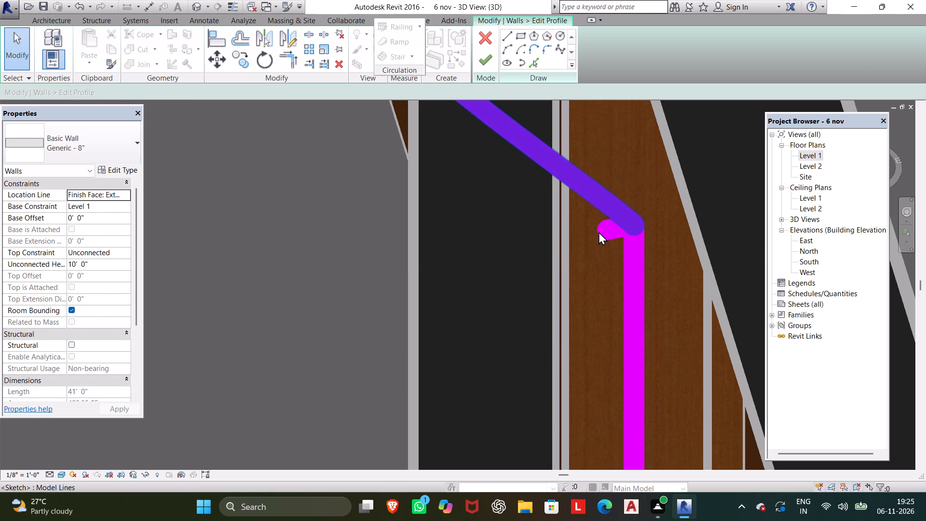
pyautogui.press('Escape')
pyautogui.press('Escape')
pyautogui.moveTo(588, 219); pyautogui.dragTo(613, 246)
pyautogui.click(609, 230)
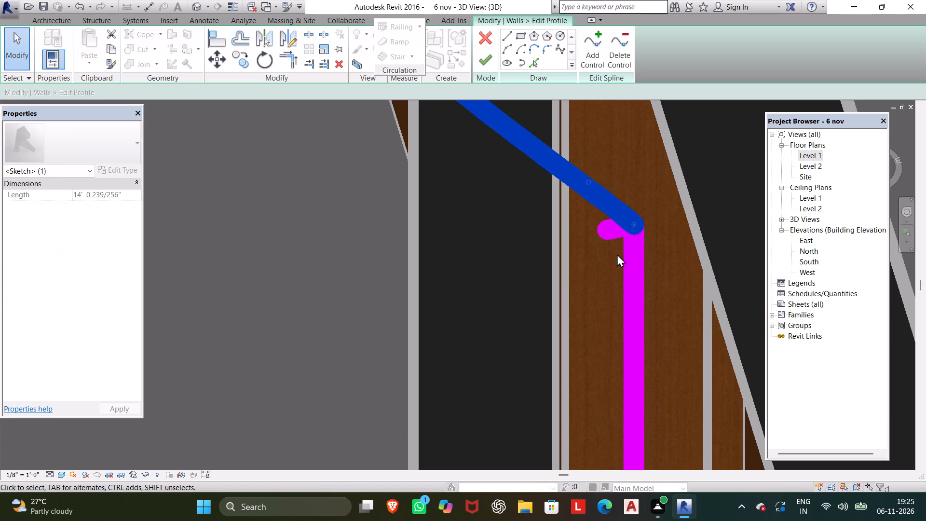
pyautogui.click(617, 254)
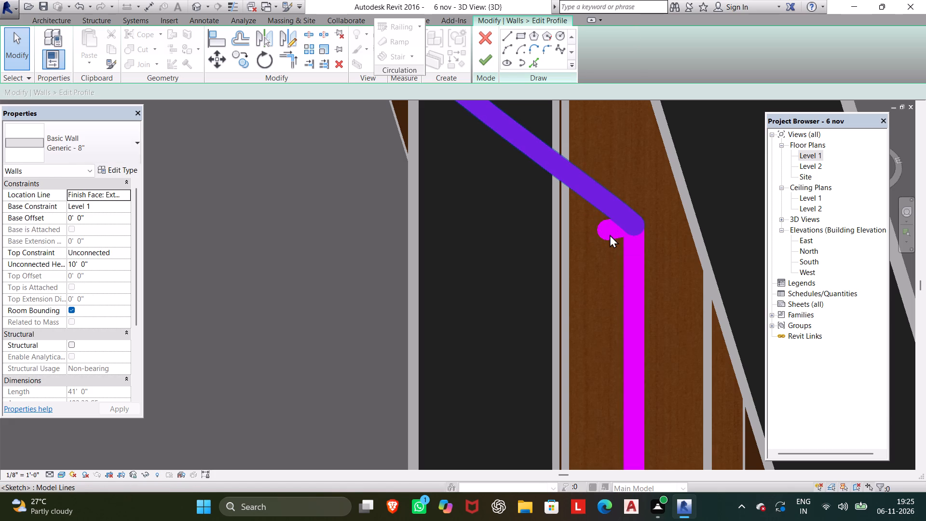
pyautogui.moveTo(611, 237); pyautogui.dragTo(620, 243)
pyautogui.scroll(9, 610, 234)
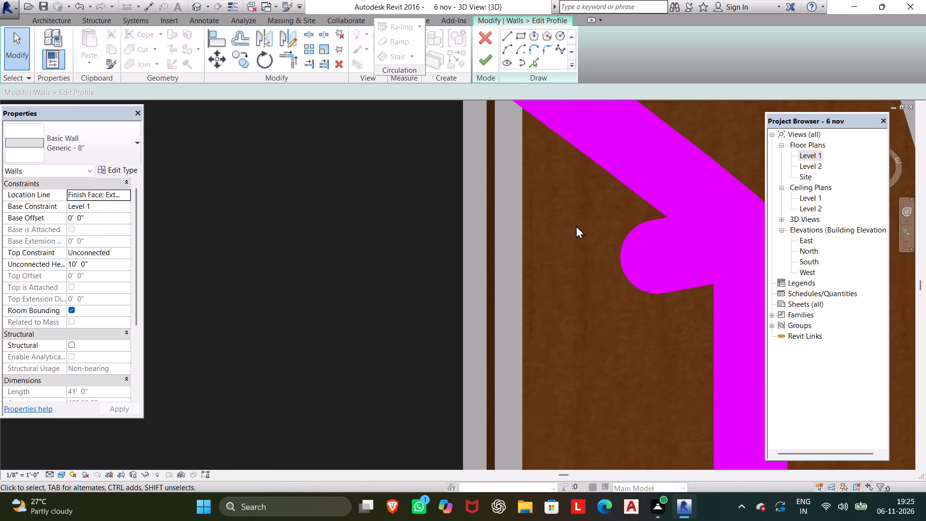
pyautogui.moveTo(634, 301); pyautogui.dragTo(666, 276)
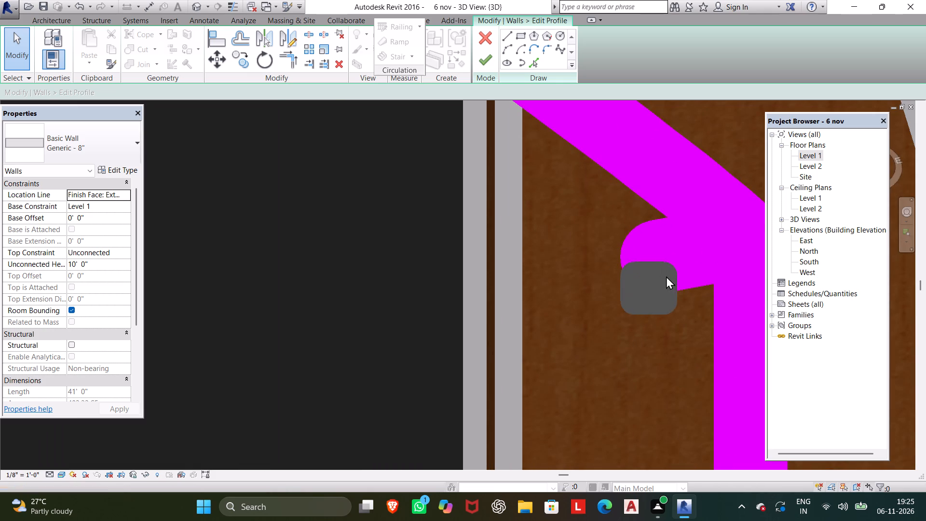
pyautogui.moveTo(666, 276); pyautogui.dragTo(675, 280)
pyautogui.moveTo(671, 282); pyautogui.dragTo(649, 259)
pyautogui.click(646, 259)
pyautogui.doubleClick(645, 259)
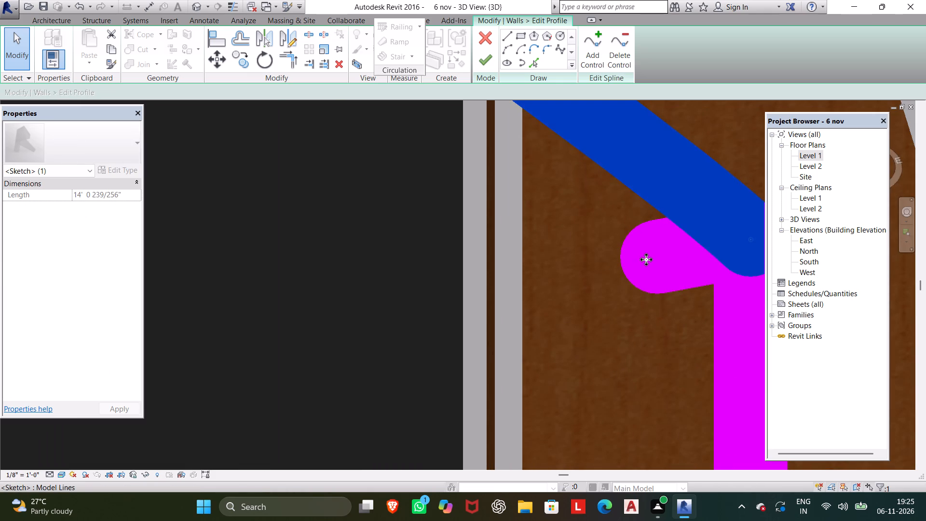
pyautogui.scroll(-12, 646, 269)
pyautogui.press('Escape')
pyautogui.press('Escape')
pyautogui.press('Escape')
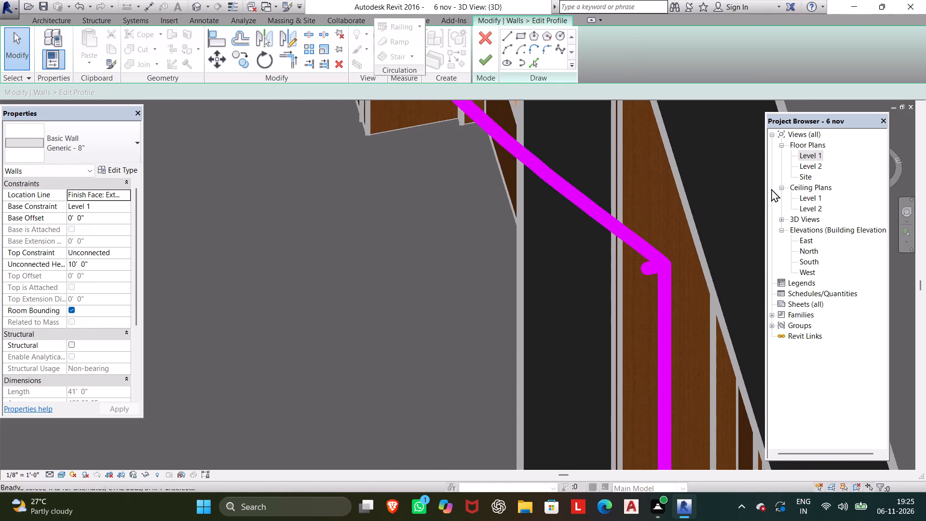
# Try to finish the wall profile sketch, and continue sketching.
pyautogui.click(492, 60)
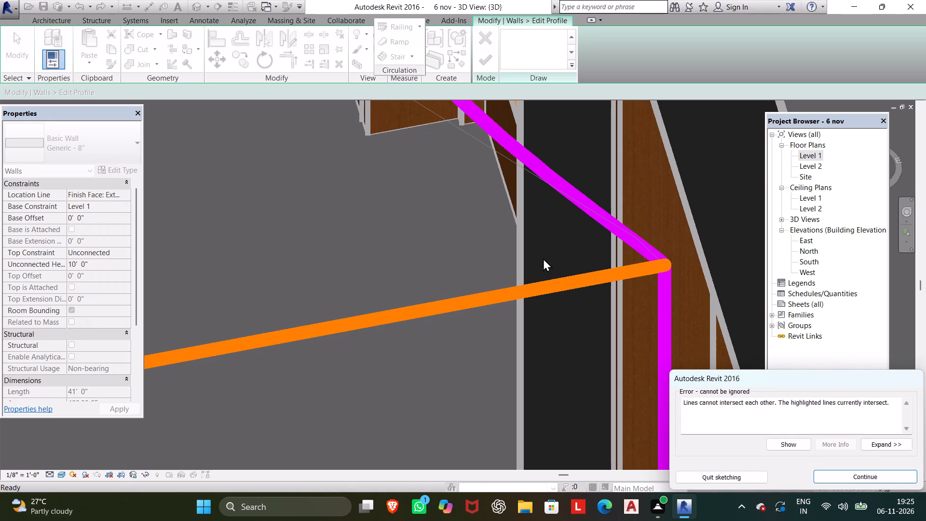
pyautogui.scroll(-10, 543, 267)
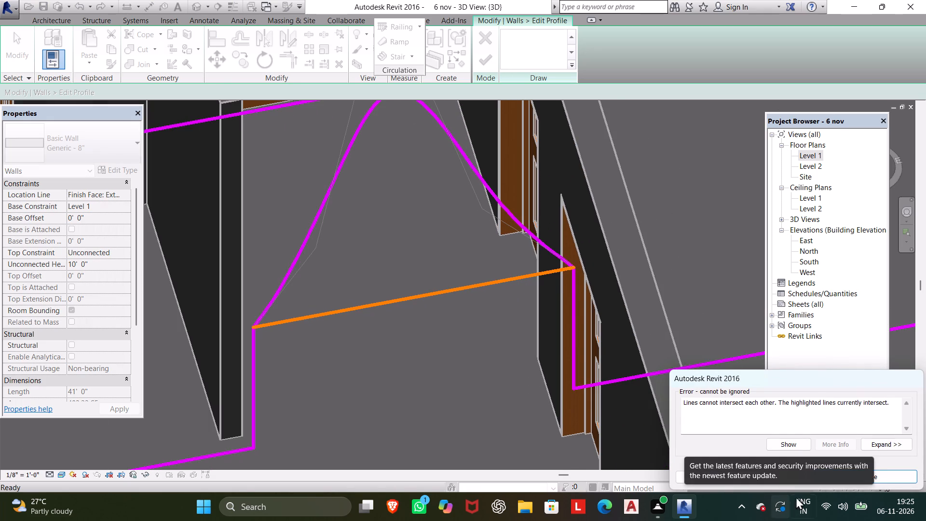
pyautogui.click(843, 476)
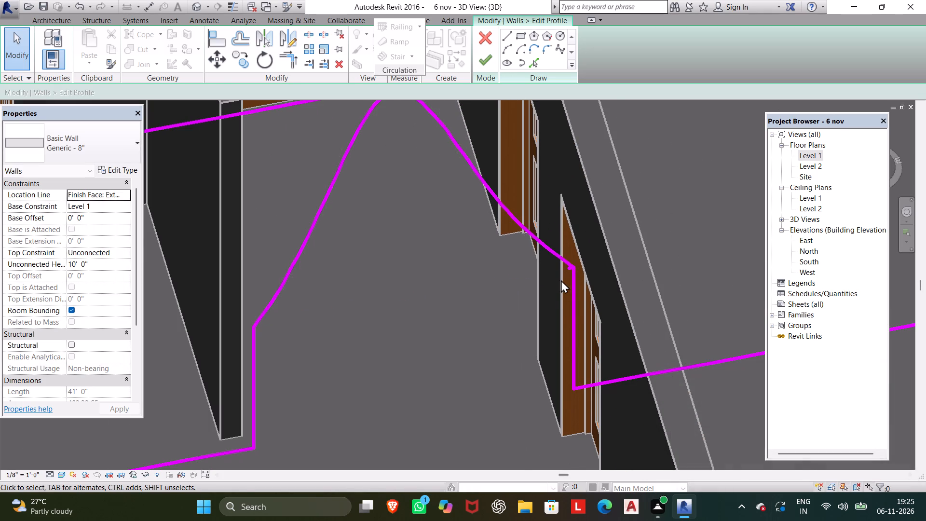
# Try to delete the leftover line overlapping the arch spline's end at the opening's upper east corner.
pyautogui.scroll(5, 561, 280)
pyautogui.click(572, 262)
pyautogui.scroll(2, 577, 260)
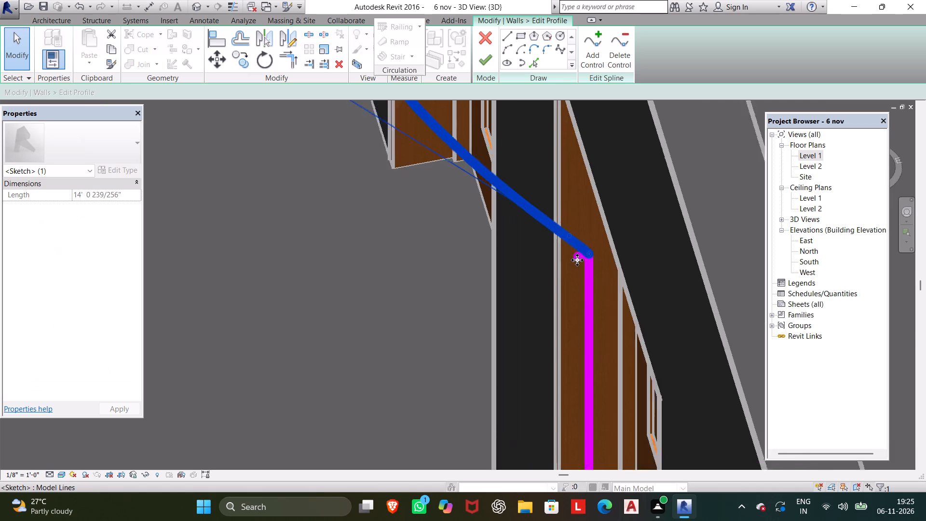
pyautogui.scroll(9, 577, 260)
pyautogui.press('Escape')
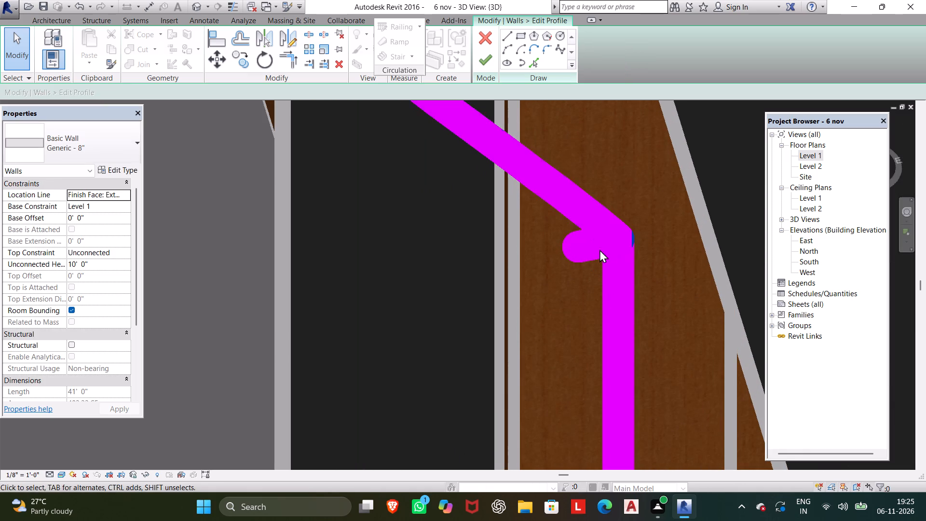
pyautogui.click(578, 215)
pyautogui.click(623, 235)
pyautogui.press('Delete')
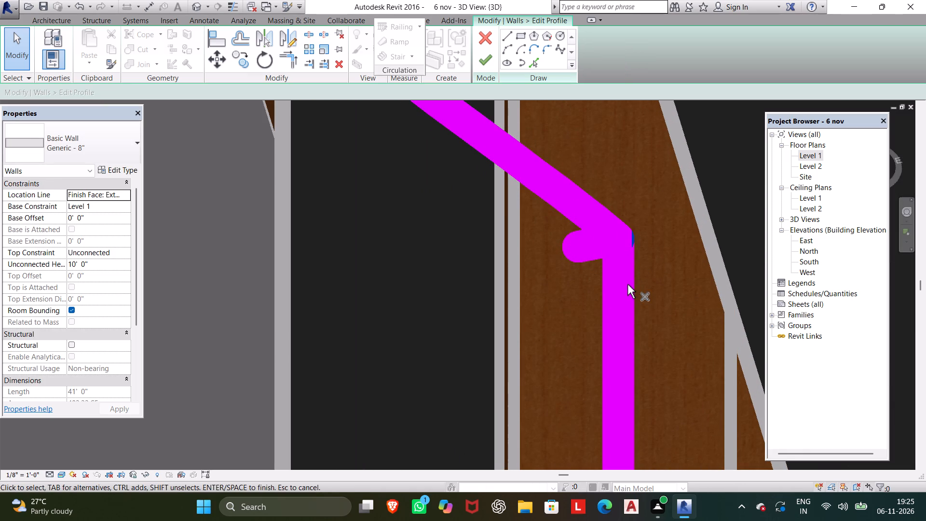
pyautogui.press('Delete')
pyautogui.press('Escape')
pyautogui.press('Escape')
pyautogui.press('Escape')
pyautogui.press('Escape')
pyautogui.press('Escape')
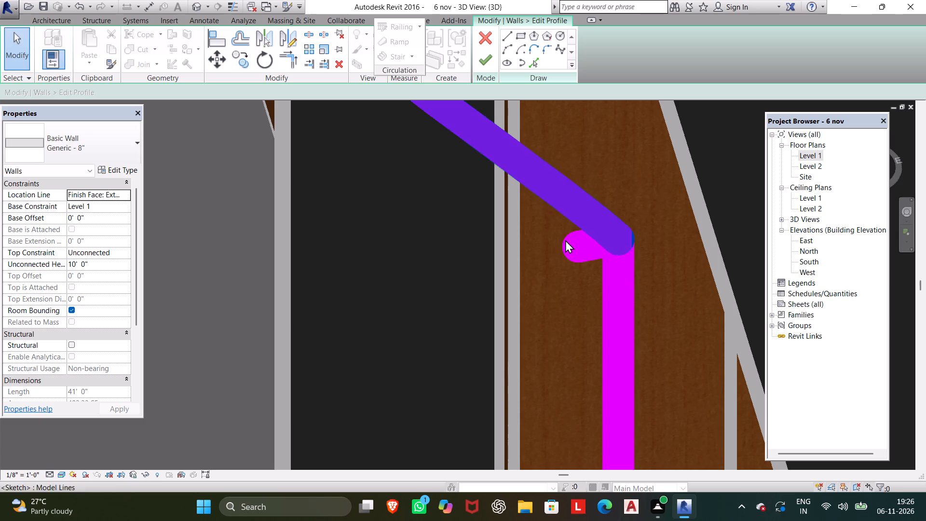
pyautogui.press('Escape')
# Pull the arch spline's east end west, off the opening's upper east corner, leaving the spline about 13' 5" long.
pyautogui.click(591, 247)
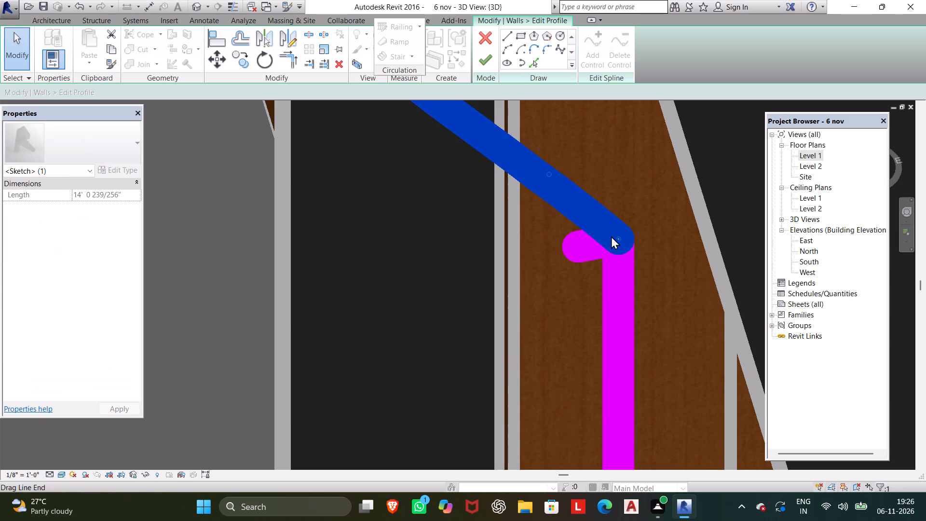
pyautogui.moveTo(615, 235); pyautogui.dragTo(473, 240)
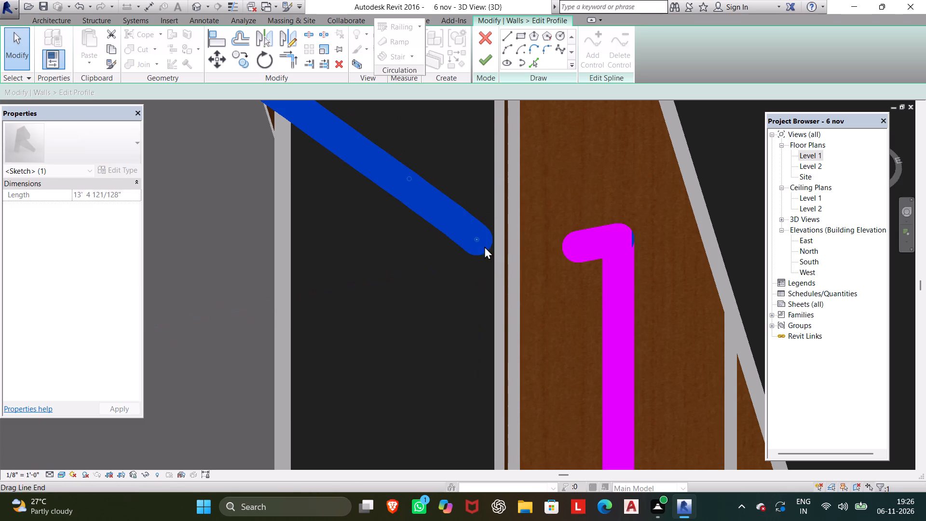
# Delete the short leftover line at the opening's upper east corner.
pyautogui.click(585, 253)
pyautogui.scroll(-3, 558, 275)
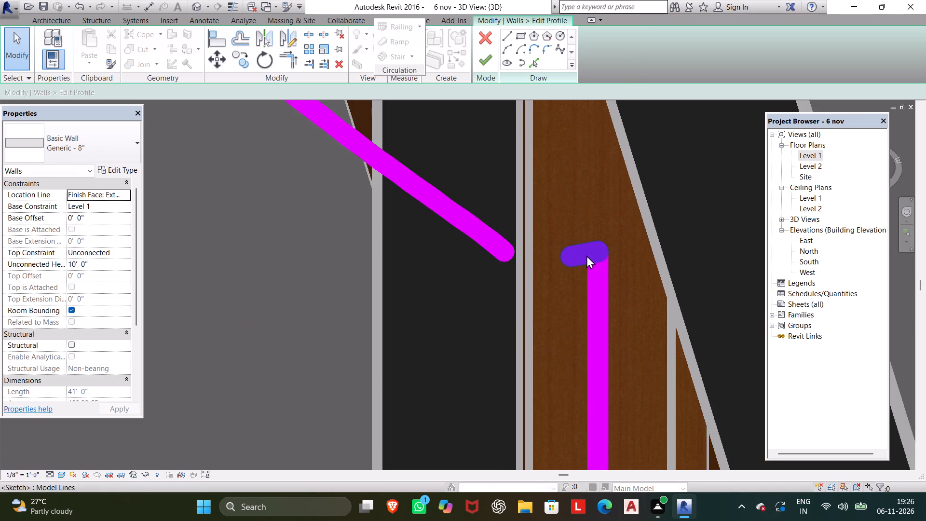
pyautogui.click(587, 259)
pyautogui.press('Delete')
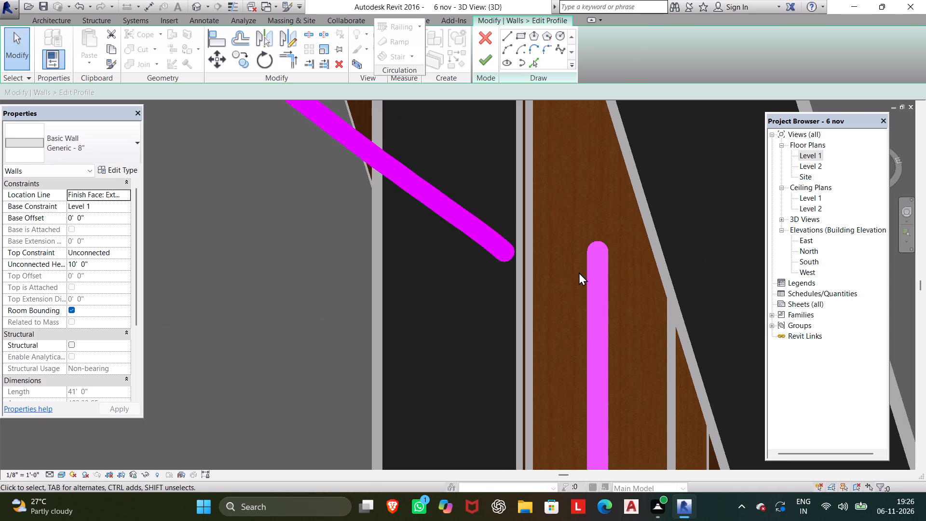
# Reconnect the arch spline's east end to the top of the opening's east vertical line, making the spline about 14' 1" long.
pyautogui.click(511, 247)
pyautogui.click(495, 250)
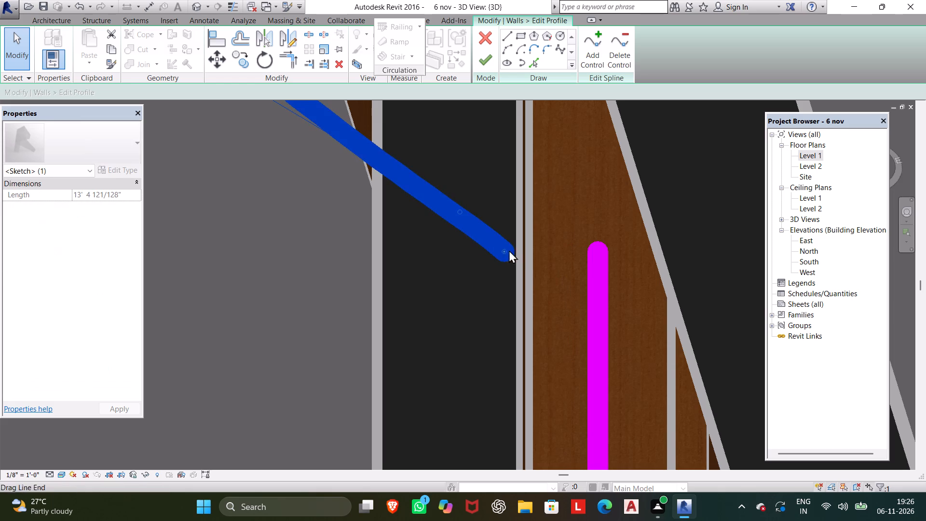
pyautogui.moveTo(504, 249); pyautogui.dragTo(598, 241)
pyautogui.scroll(-8, 566, 275)
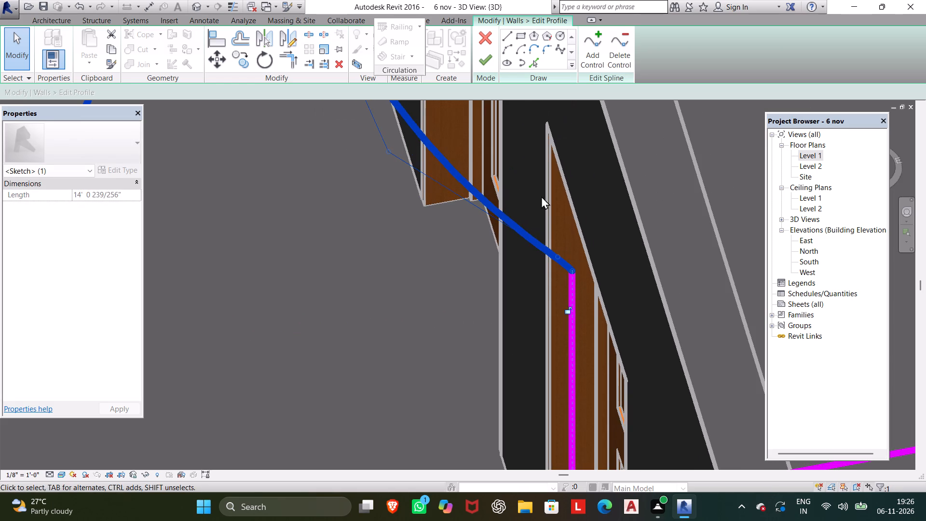
# Finish the wall profile sketch, unjoining the elements that cannot stay joined.
pyautogui.click(493, 58)
pyautogui.scroll(-4, 524, 176)
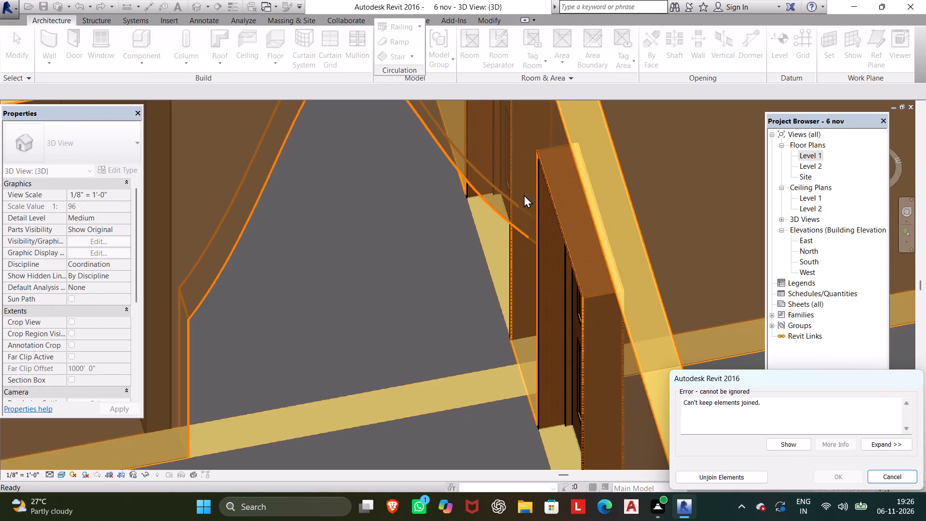
pyautogui.scroll(-5, 524, 194)
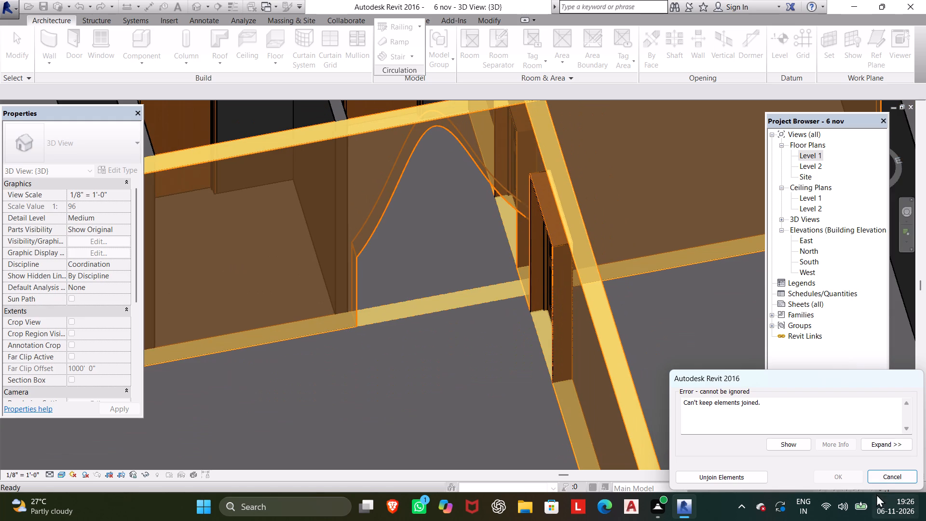
pyautogui.click(745, 476)
# Examine the arched opening in the 41' wall from several angles in 3D.
pyautogui.scroll(-2, 523, 338)
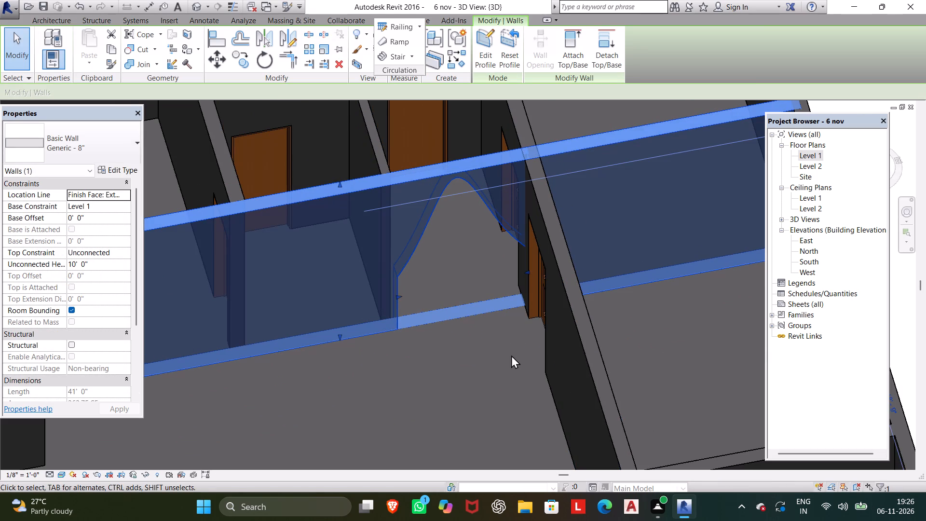
pyautogui.keyDown('shift'); pyautogui.moveTo(478, 369); pyautogui.dragTo(561, 321, button='middle'); pyautogui.keyUp('shift')
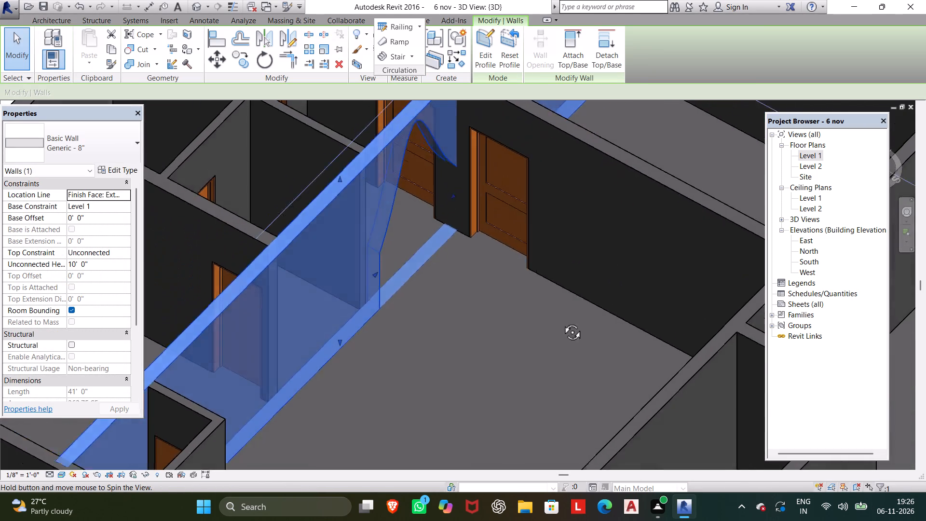
pyautogui.keyDown('shift'); pyautogui.moveTo(561, 321); pyautogui.dragTo(409, 237, button='middle'); pyautogui.keyUp('shift')
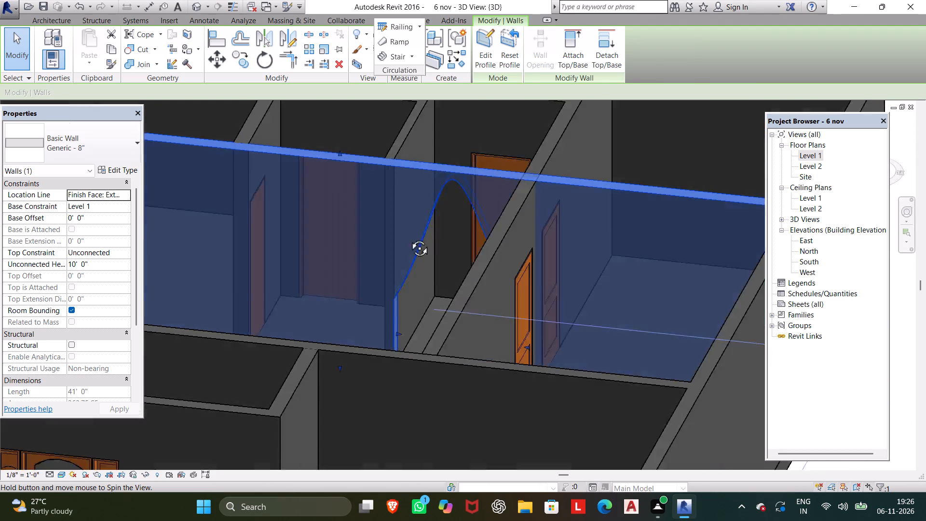
pyautogui.keyDown('shift'); pyautogui.moveTo(409, 237); pyautogui.dragTo(464, 256, button='middle'); pyautogui.keyUp('shift')
pyautogui.press('Escape')
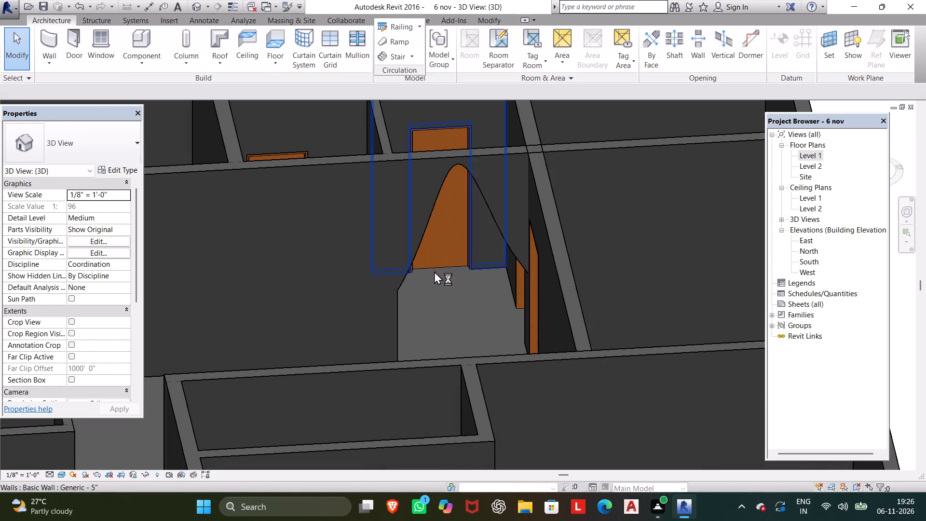
pyautogui.scroll(-1, 479, 314)
pyautogui.moveTo(480, 314); pyautogui.dragTo(486, 316, button='middle')
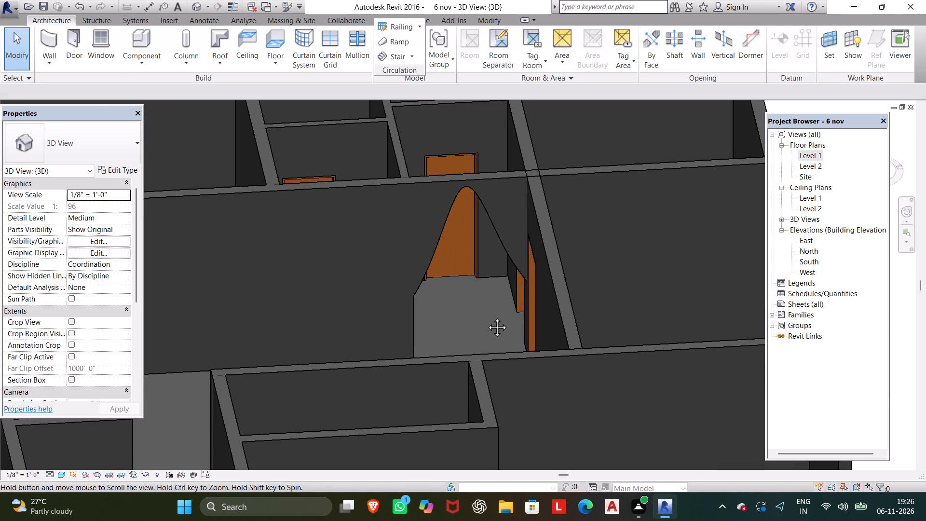
pyautogui.moveTo(486, 316); pyautogui.dragTo(577, 305, button='middle')
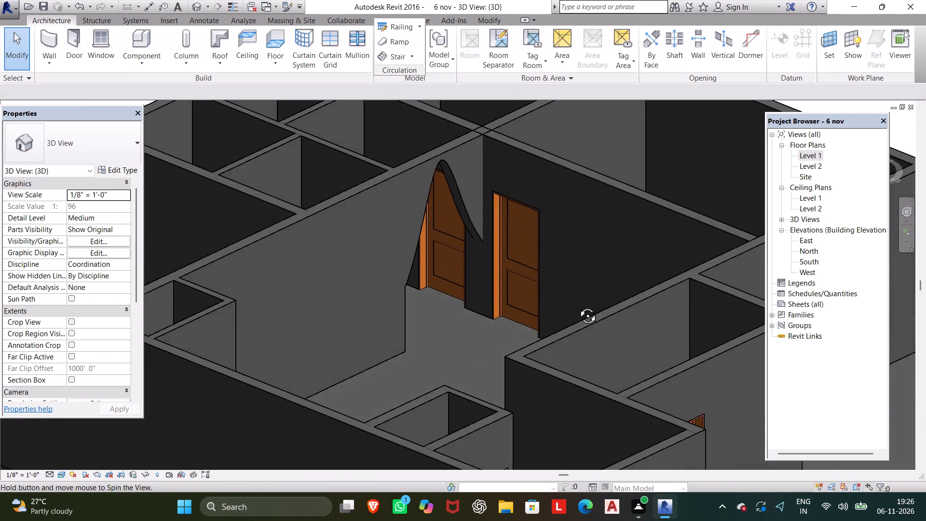
pyautogui.moveTo(577, 305); pyautogui.dragTo(413, 290, button='middle')
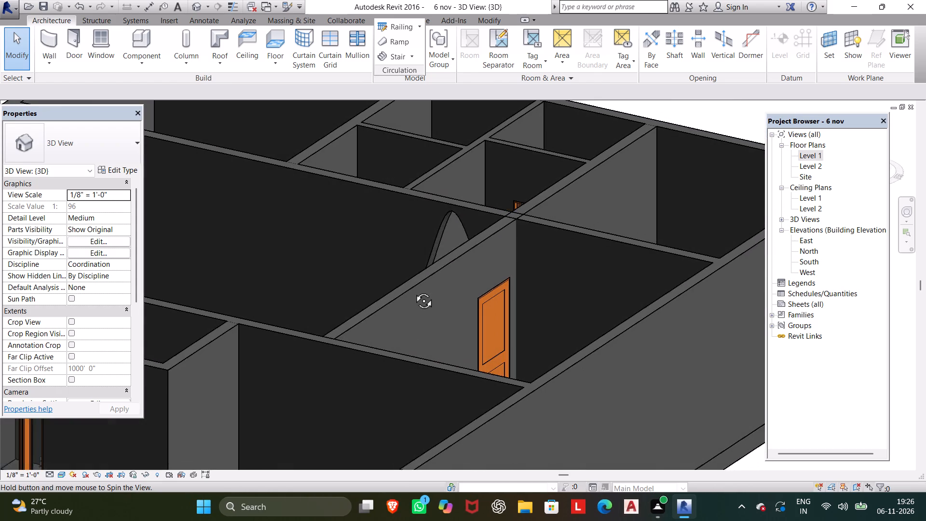
pyautogui.moveTo(413, 290); pyautogui.dragTo(513, 316, button='middle')
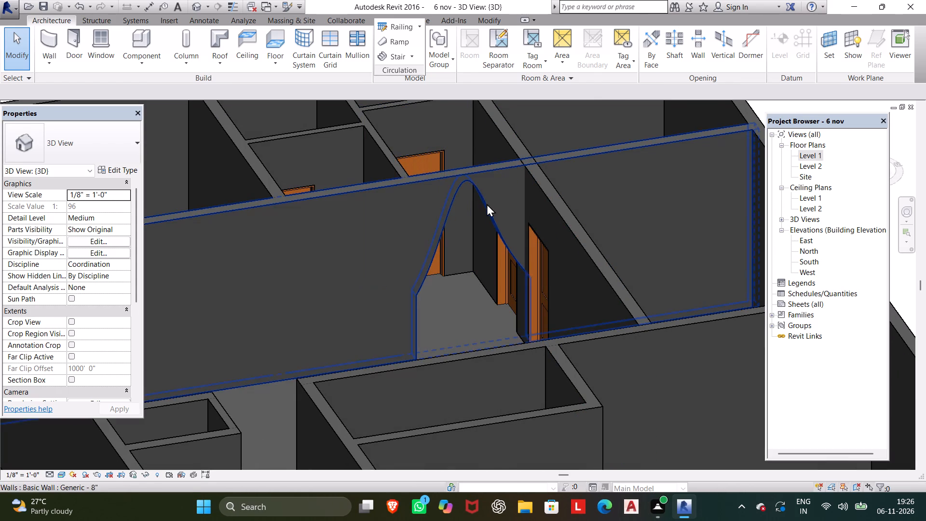
# Reopen the 41' wall's profile and nudge the opening's west vertical line west to meet the adjoining wall's face.
pyautogui.click(501, 208)
pyautogui.click(485, 216)
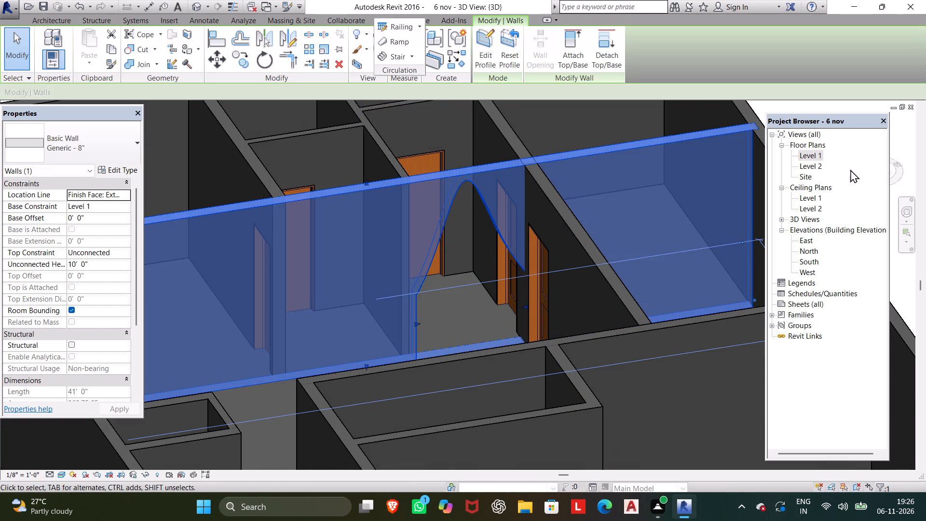
pyautogui.click(492, 47)
pyautogui.scroll(4, 407, 316)
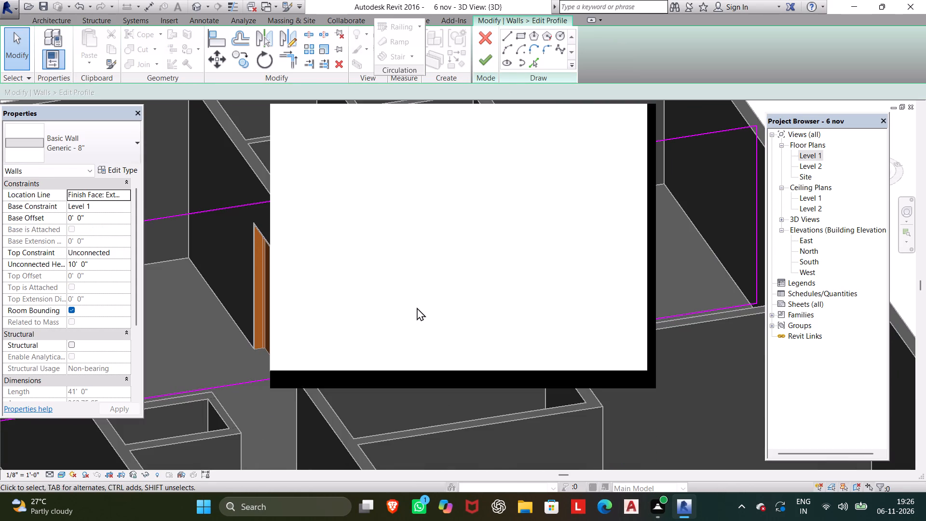
pyautogui.click(630, 122)
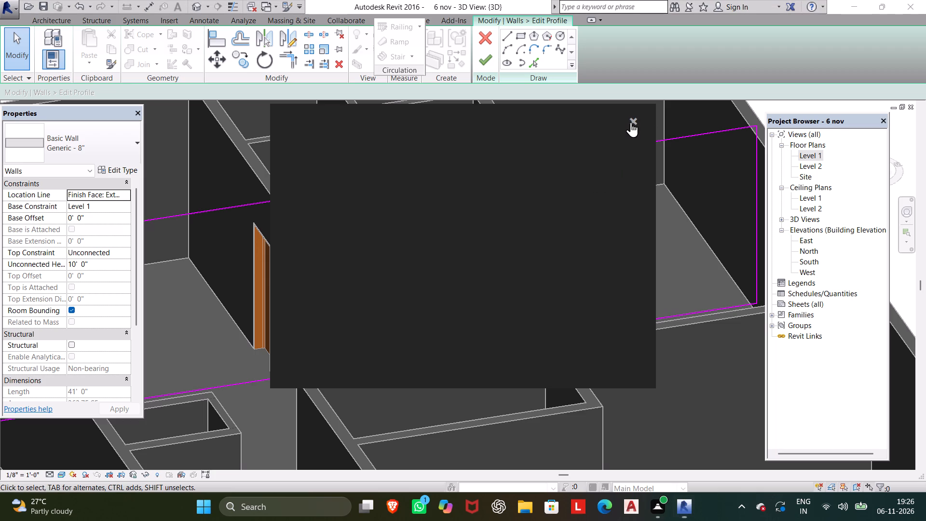
pyautogui.scroll(4, 447, 345)
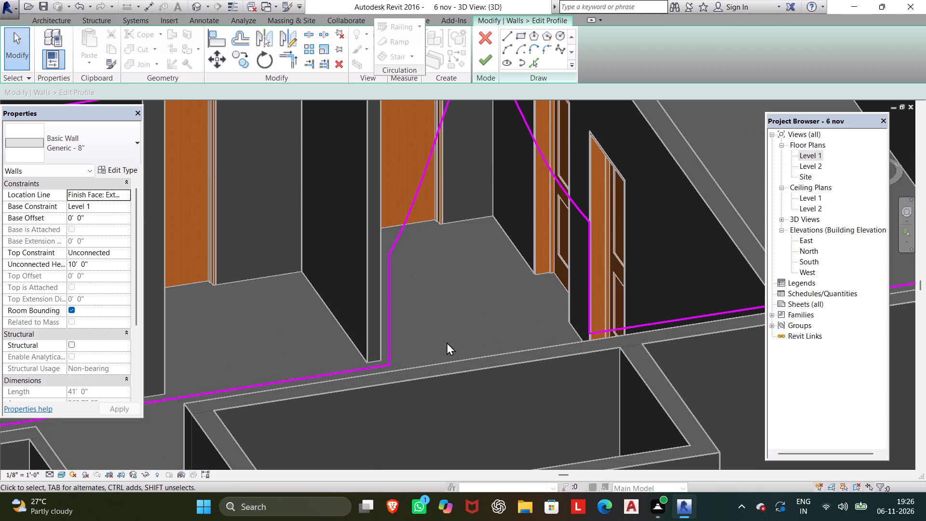
pyautogui.scroll(5, 368, 331)
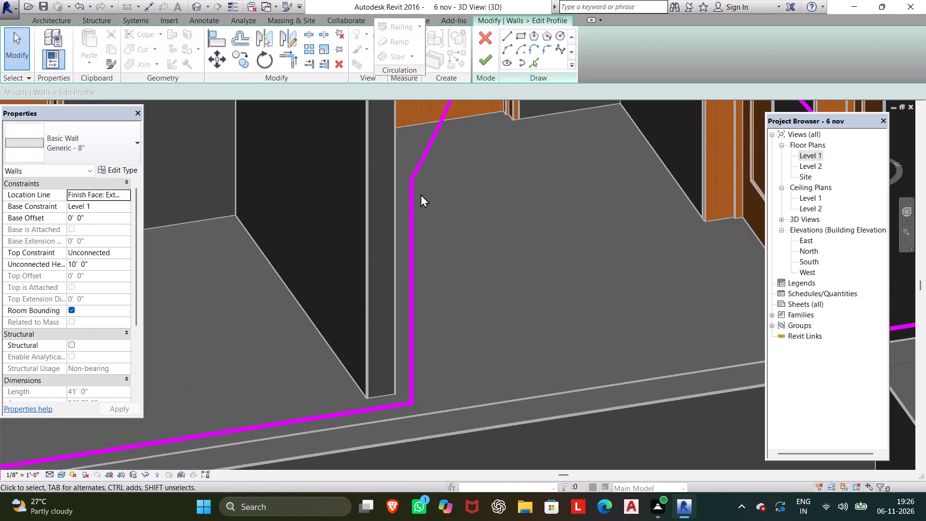
pyautogui.click(410, 198)
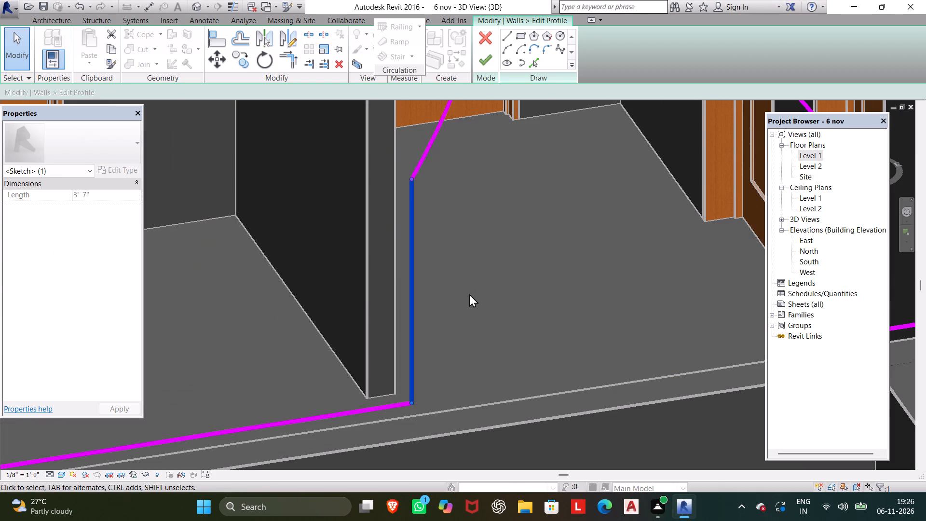
pyautogui.press('Left')
pyautogui.press('Left')
pyautogui.press('Left')
pyautogui.press('Left')
pyautogui.press('Left')
pyautogui.press('Left')
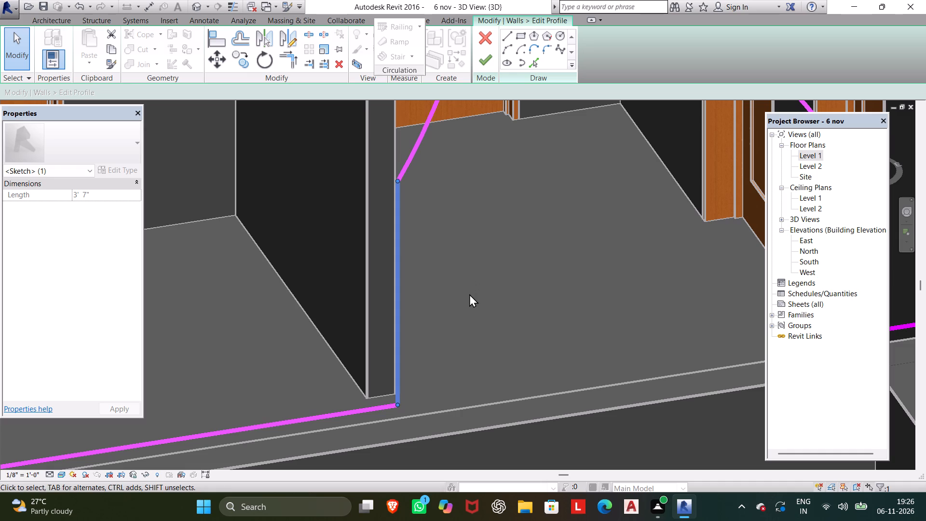
# Lower the arch spline's top control point and shift it slightly east, making the spline about 12' 2" long.
pyautogui.scroll(-3, 552, 256)
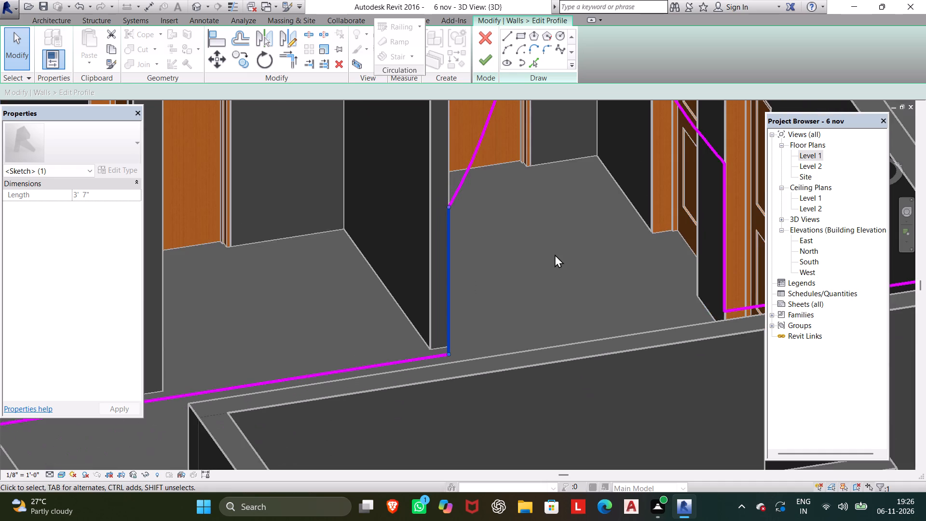
pyautogui.scroll(-3, 394, 300)
pyautogui.moveTo(529, 247); pyautogui.dragTo(519, 376, button='middle')
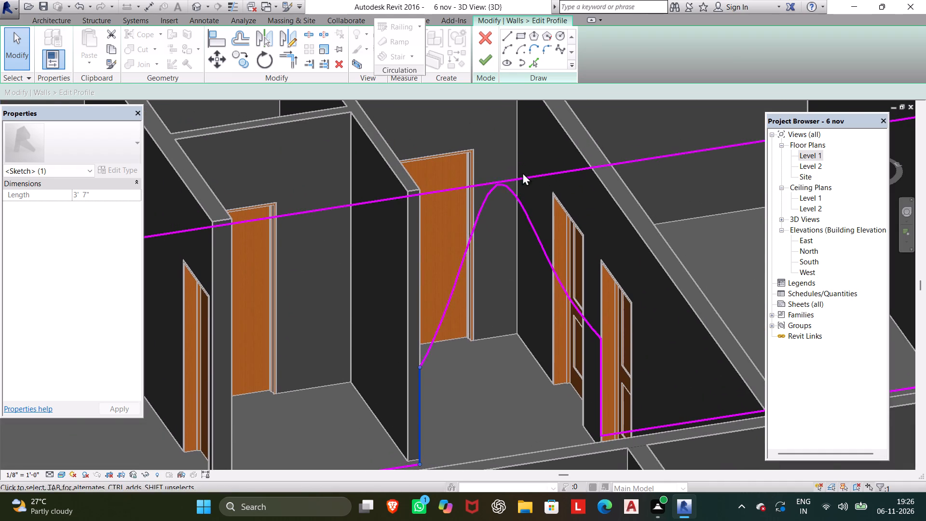
pyautogui.scroll(4, 506, 187)
pyautogui.click(501, 187)
pyautogui.moveTo(497, 213); pyautogui.dragTo(493, 273, button='middle')
pyautogui.scroll(-1, 493, 263)
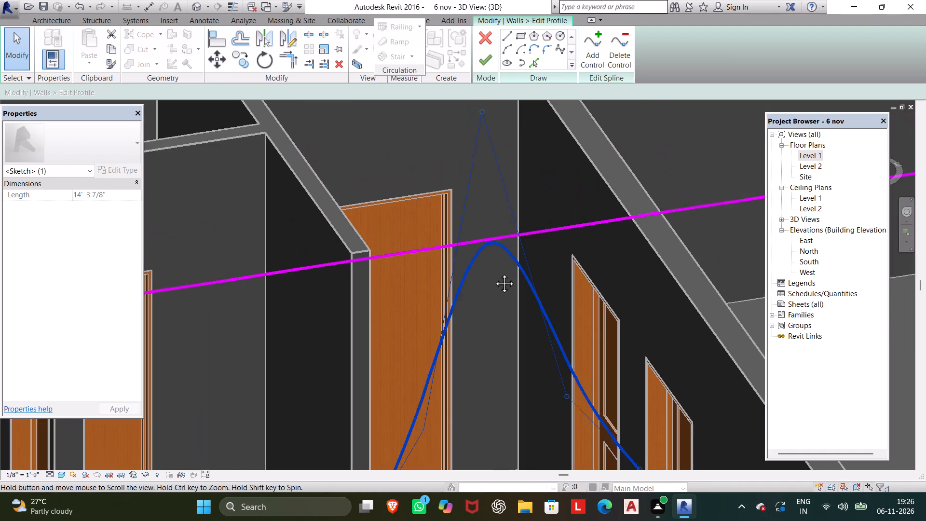
pyautogui.moveTo(493, 273); pyautogui.dragTo(493, 274, button='middle')
pyautogui.moveTo(480, 114); pyautogui.dragTo(485, 203)
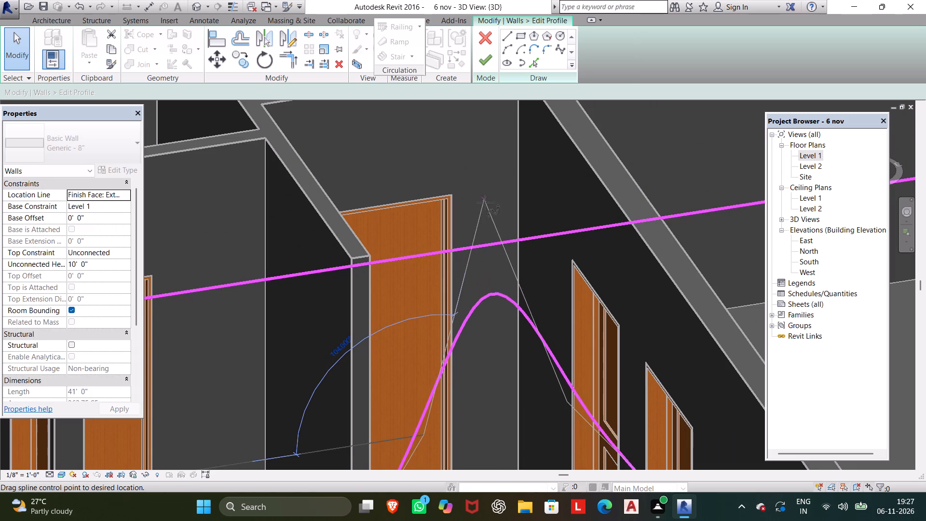
pyautogui.moveTo(485, 203); pyautogui.dragTo(496, 204)
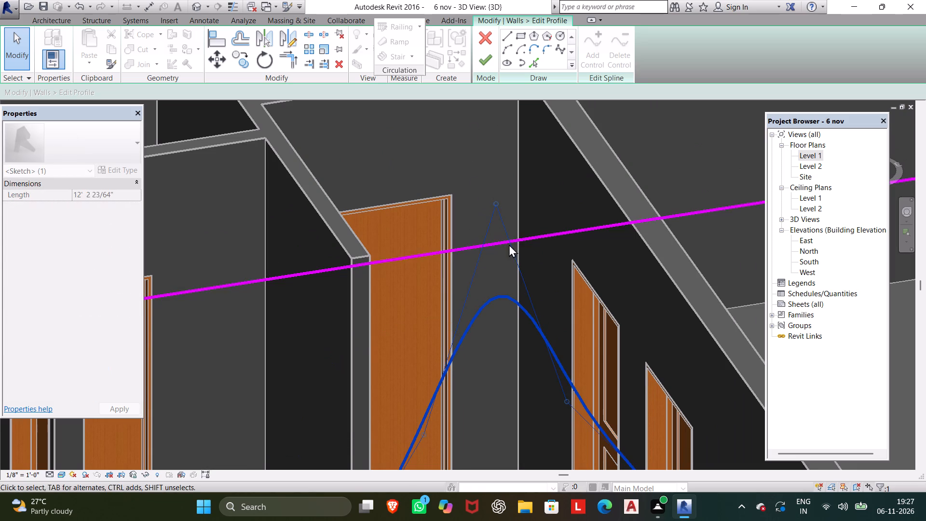
# Move the arch spline's west and east side control points outward to round the arch, making the spline about 12' 8" long.
pyautogui.moveTo(465, 348); pyautogui.dragTo(480, 255, button='middle')
pyautogui.scroll(-1, 479, 256)
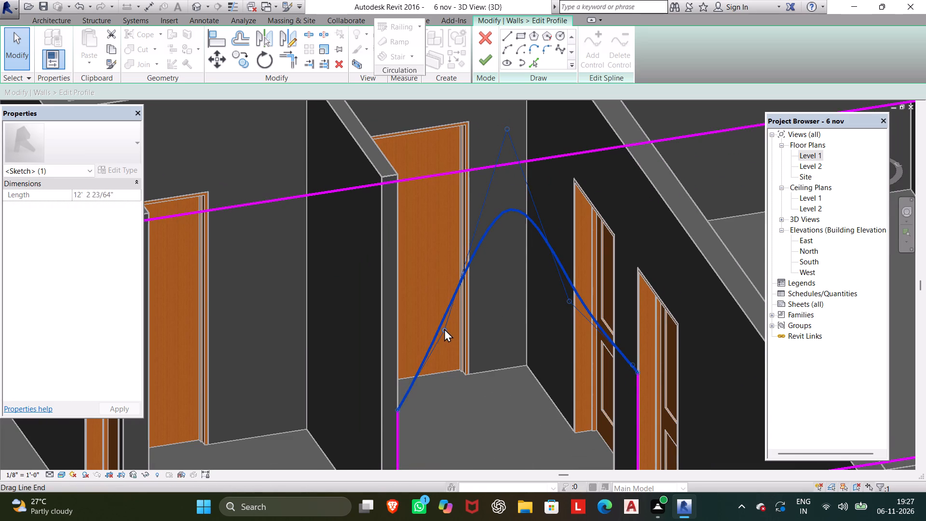
pyautogui.moveTo(442, 329); pyautogui.dragTo(420, 322)
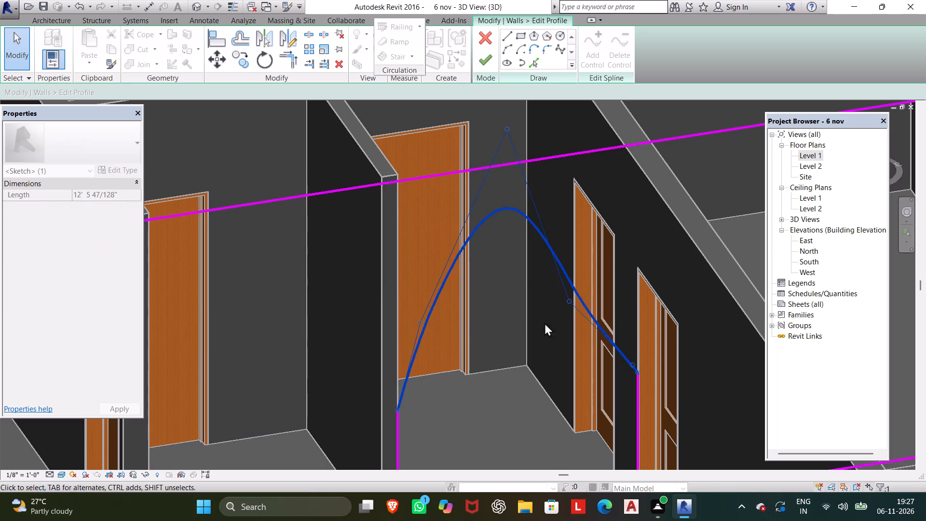
pyautogui.moveTo(567, 300); pyautogui.dragTo(584, 292)
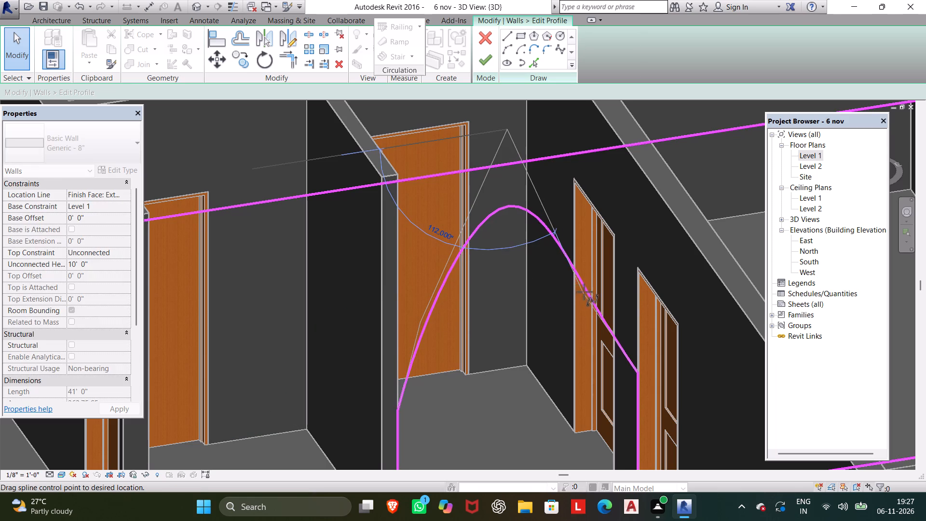
pyautogui.moveTo(584, 292); pyautogui.dragTo(595, 287)
pyautogui.scroll(-1, 544, 302)
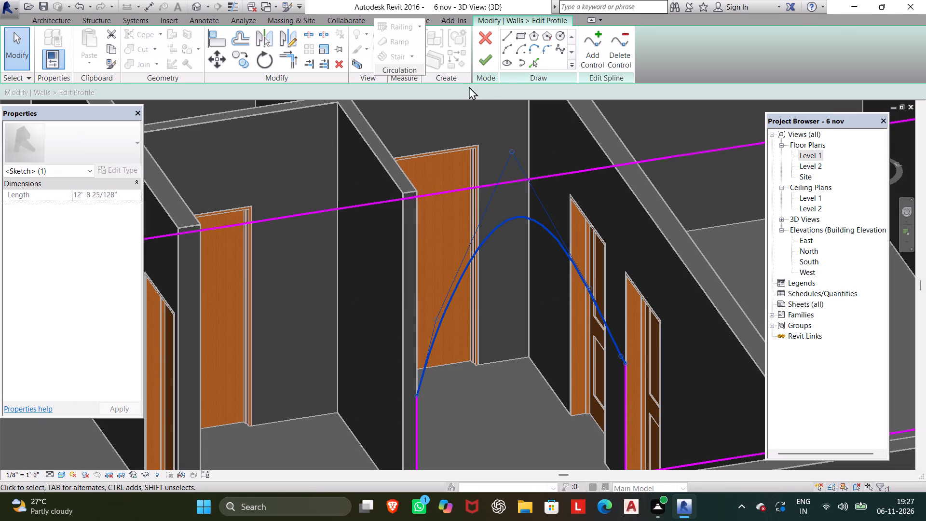
# Finish the reshaped wall profile, unjoining the elements that cannot stay joined, and deselect the wall.
pyautogui.click(496, 66)
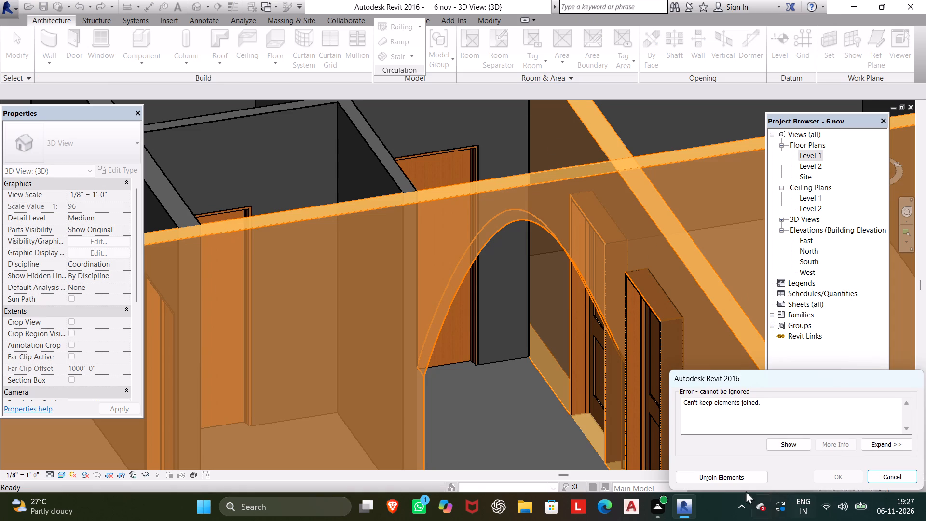
pyautogui.click(739, 480)
pyautogui.scroll(-2, 546, 410)
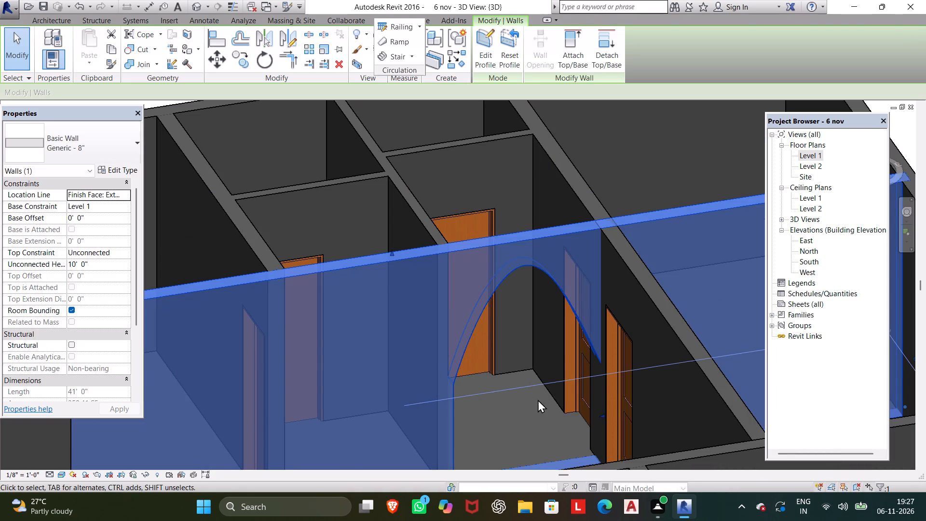
pyautogui.press('Escape')
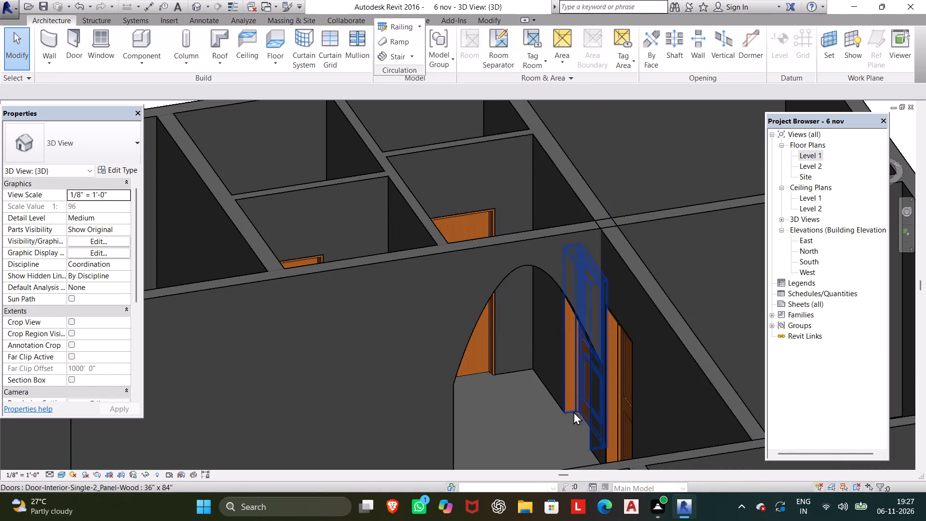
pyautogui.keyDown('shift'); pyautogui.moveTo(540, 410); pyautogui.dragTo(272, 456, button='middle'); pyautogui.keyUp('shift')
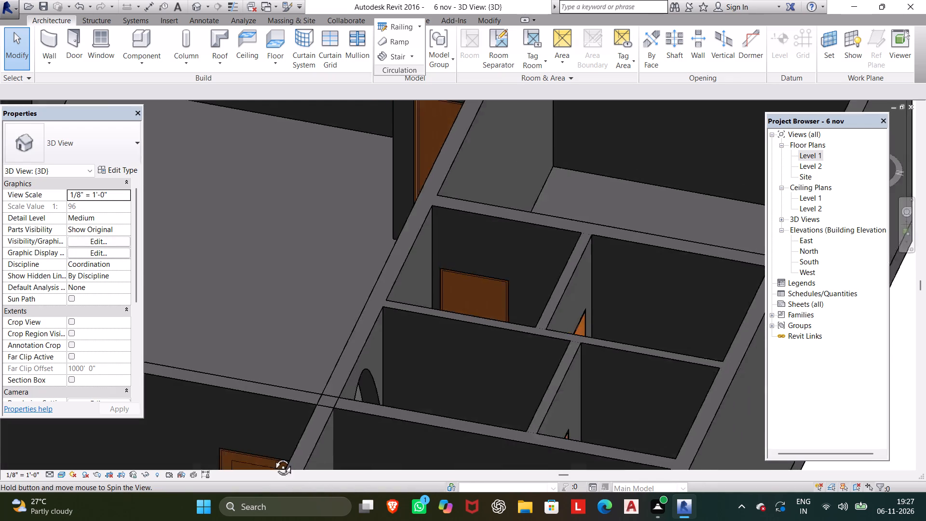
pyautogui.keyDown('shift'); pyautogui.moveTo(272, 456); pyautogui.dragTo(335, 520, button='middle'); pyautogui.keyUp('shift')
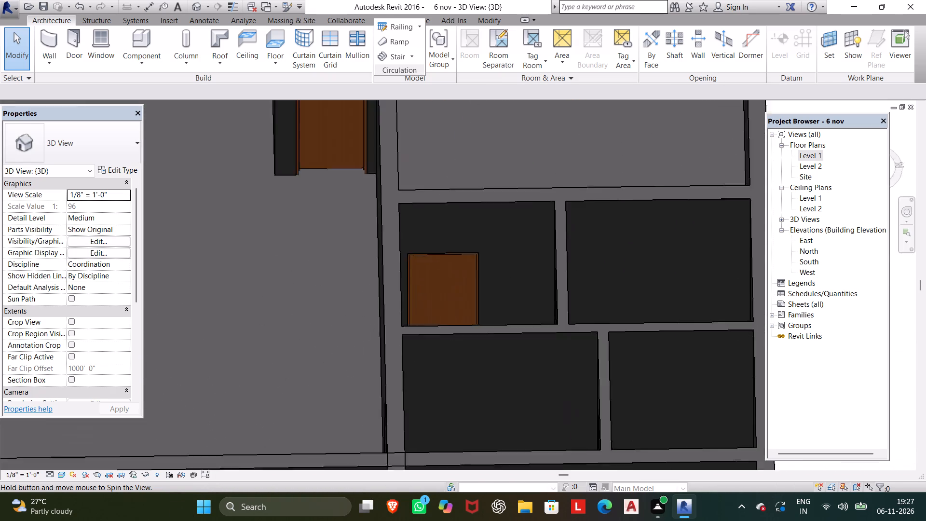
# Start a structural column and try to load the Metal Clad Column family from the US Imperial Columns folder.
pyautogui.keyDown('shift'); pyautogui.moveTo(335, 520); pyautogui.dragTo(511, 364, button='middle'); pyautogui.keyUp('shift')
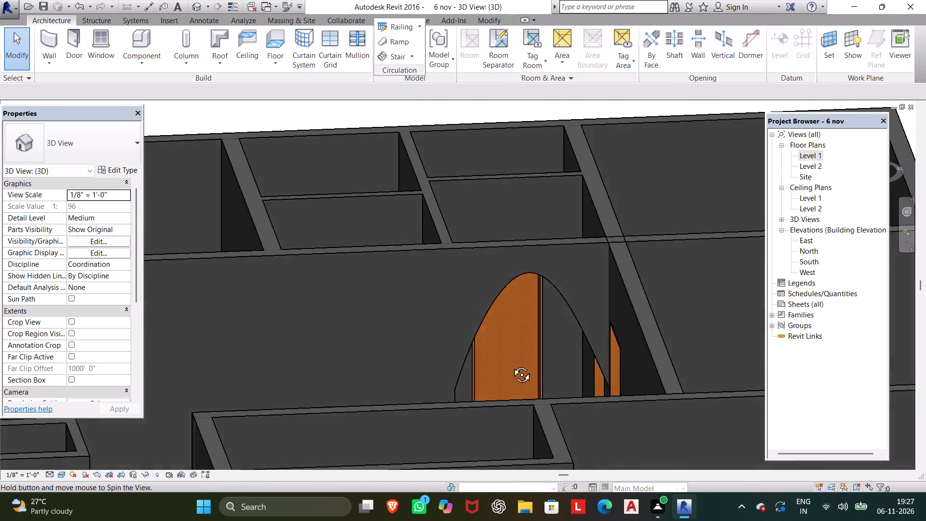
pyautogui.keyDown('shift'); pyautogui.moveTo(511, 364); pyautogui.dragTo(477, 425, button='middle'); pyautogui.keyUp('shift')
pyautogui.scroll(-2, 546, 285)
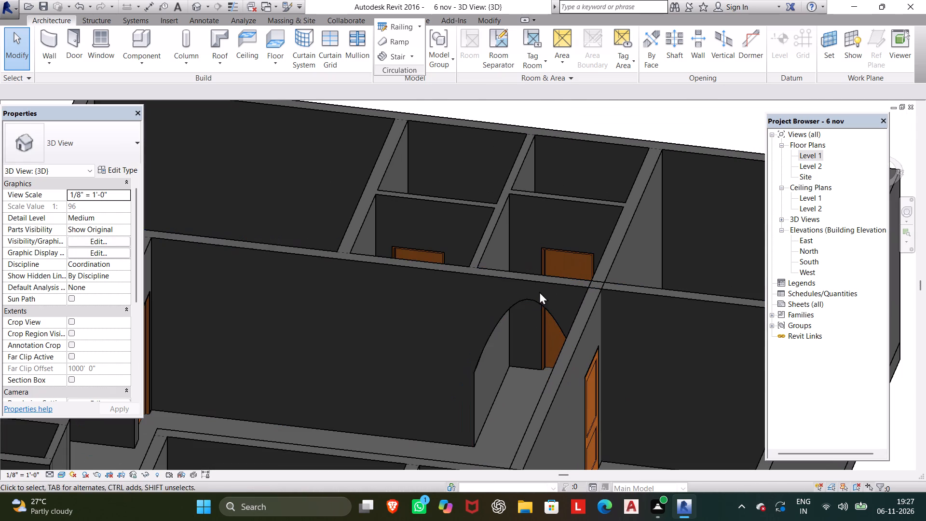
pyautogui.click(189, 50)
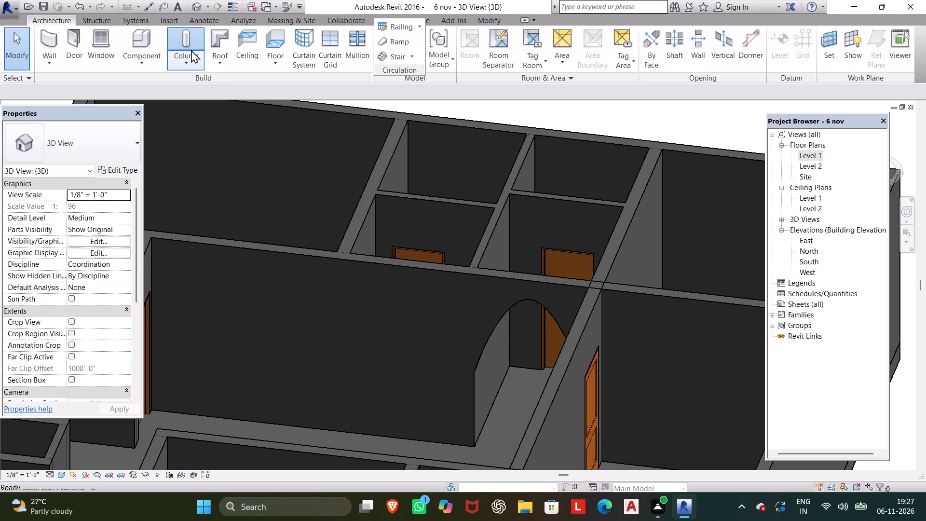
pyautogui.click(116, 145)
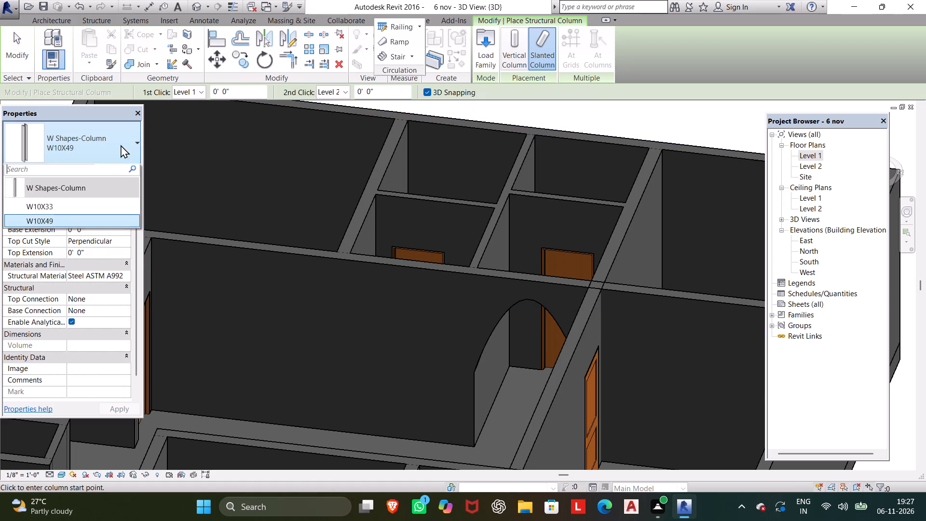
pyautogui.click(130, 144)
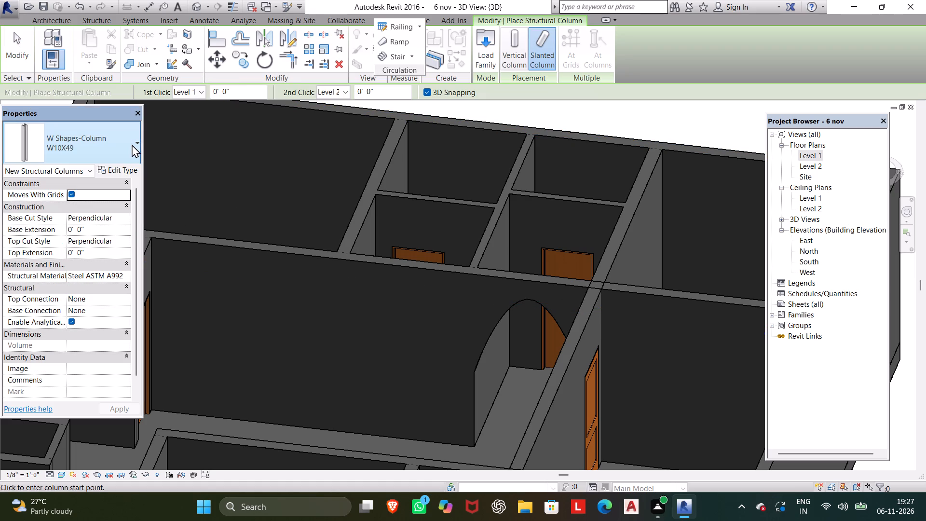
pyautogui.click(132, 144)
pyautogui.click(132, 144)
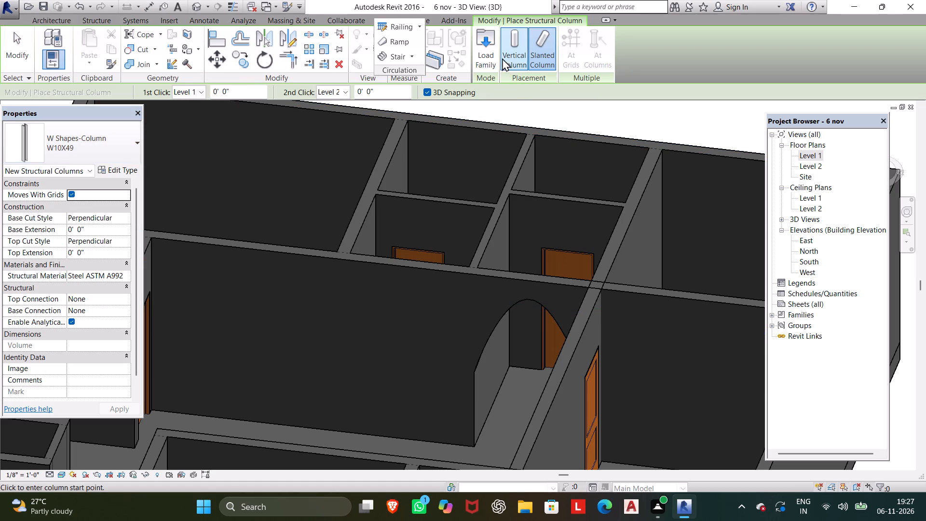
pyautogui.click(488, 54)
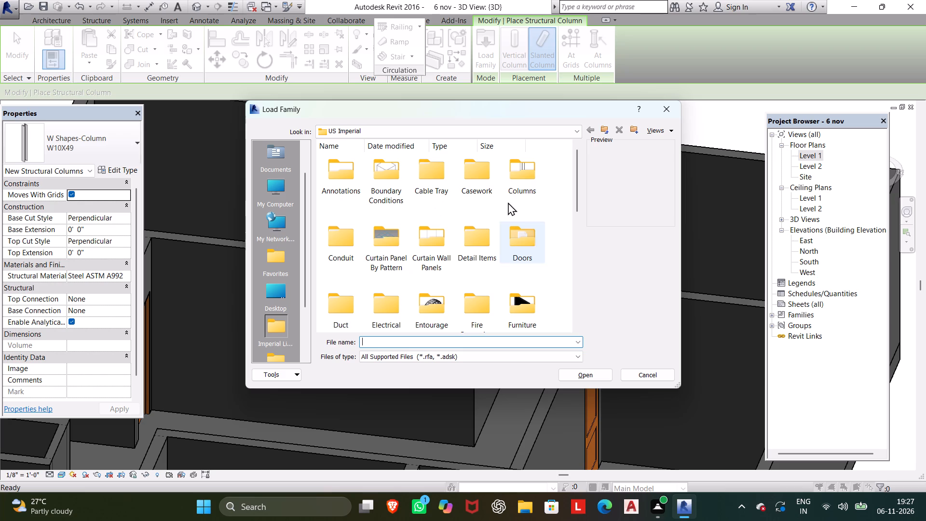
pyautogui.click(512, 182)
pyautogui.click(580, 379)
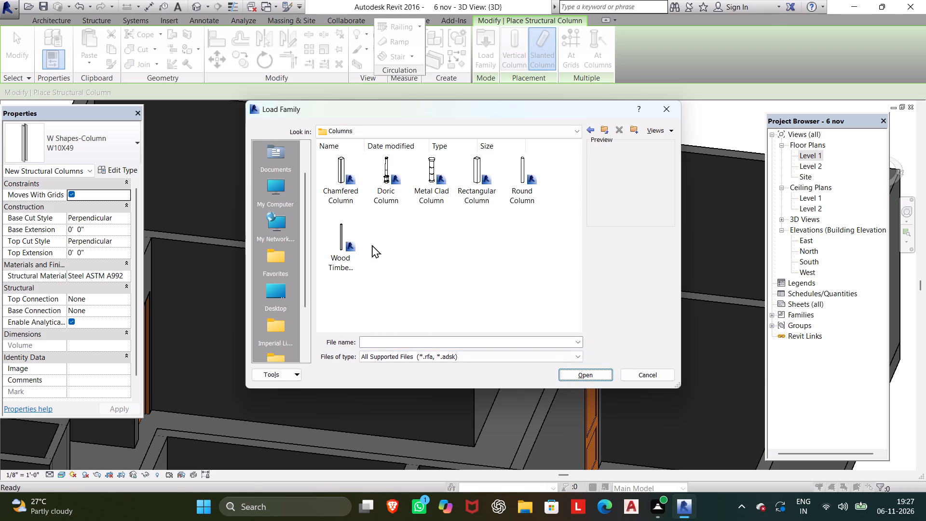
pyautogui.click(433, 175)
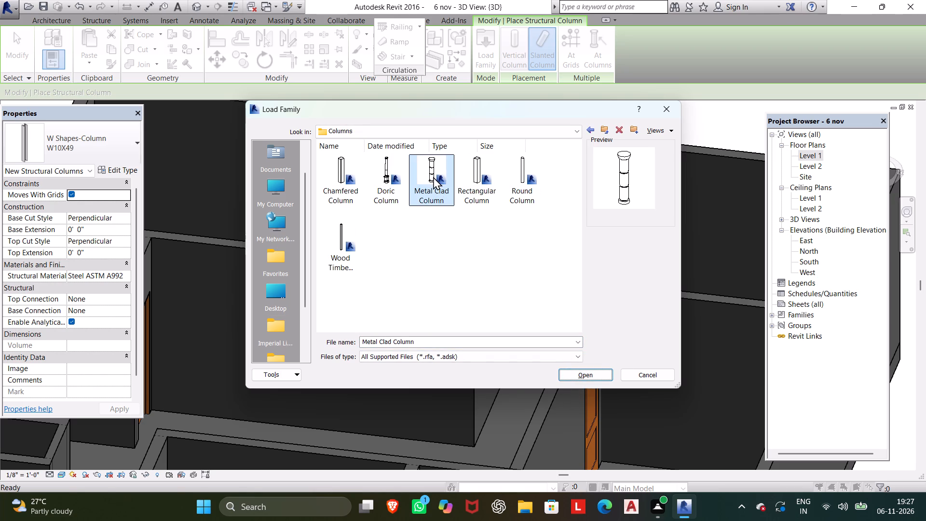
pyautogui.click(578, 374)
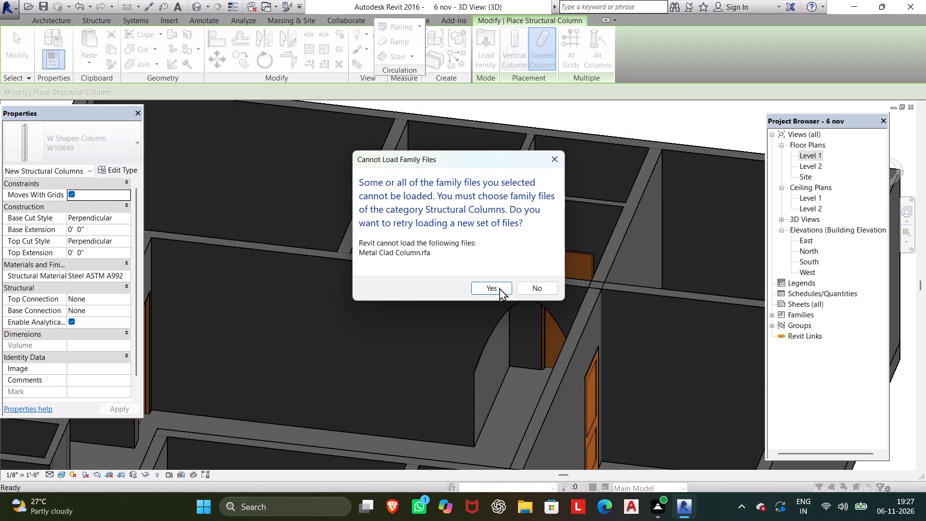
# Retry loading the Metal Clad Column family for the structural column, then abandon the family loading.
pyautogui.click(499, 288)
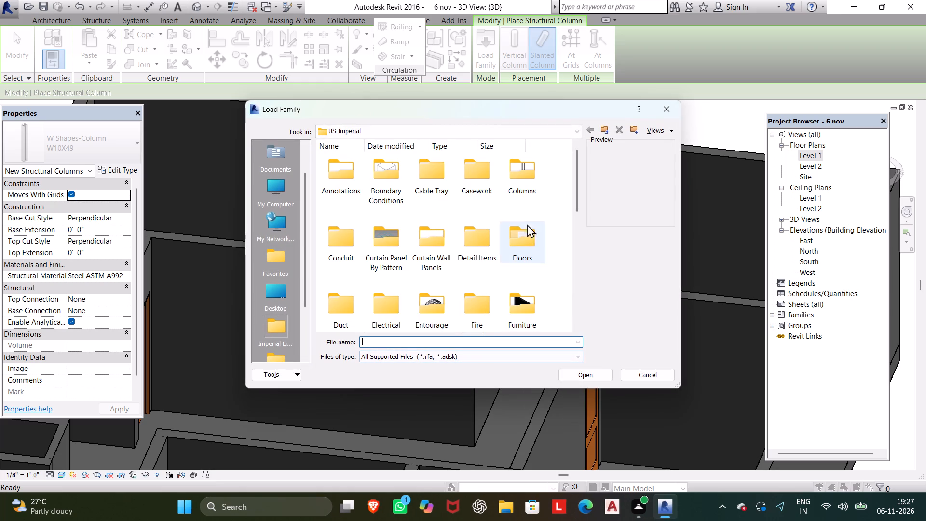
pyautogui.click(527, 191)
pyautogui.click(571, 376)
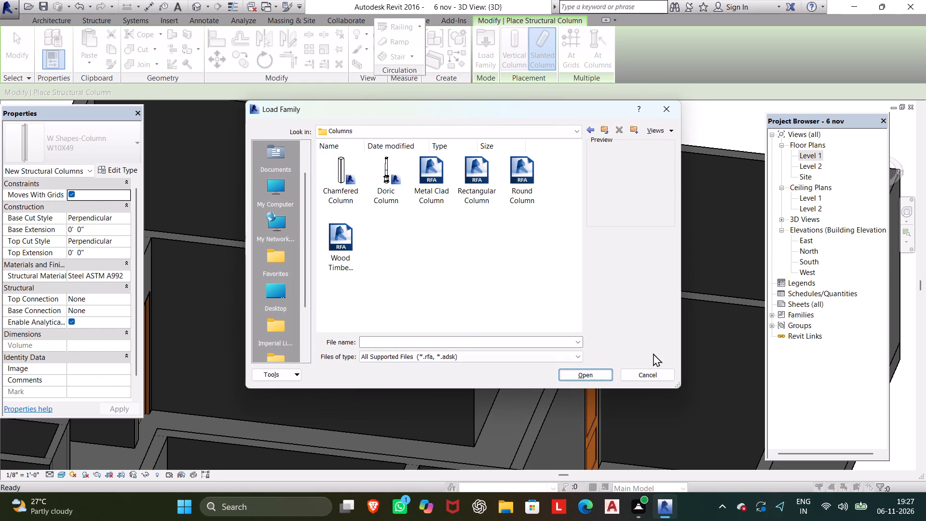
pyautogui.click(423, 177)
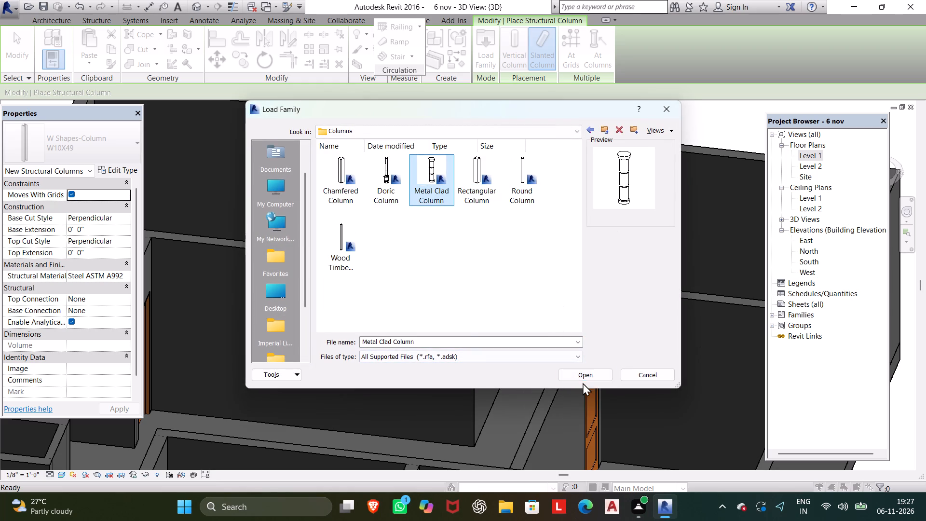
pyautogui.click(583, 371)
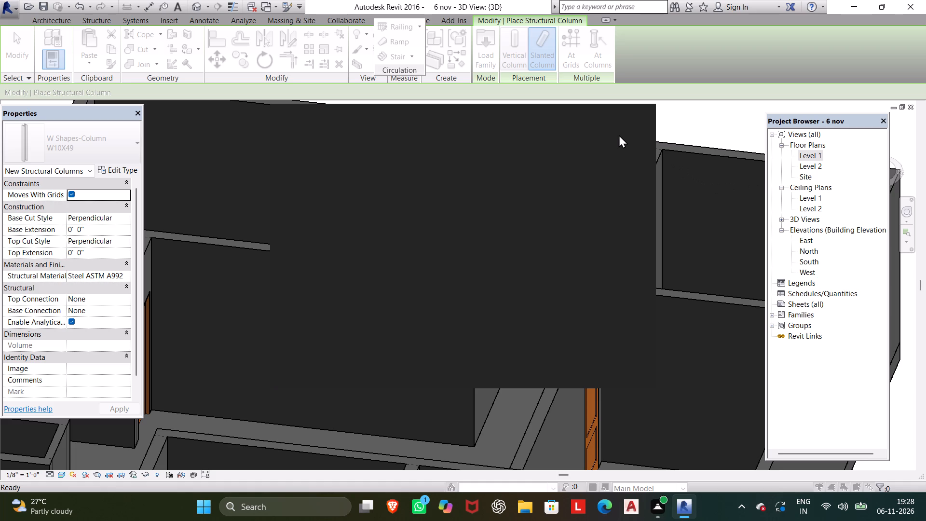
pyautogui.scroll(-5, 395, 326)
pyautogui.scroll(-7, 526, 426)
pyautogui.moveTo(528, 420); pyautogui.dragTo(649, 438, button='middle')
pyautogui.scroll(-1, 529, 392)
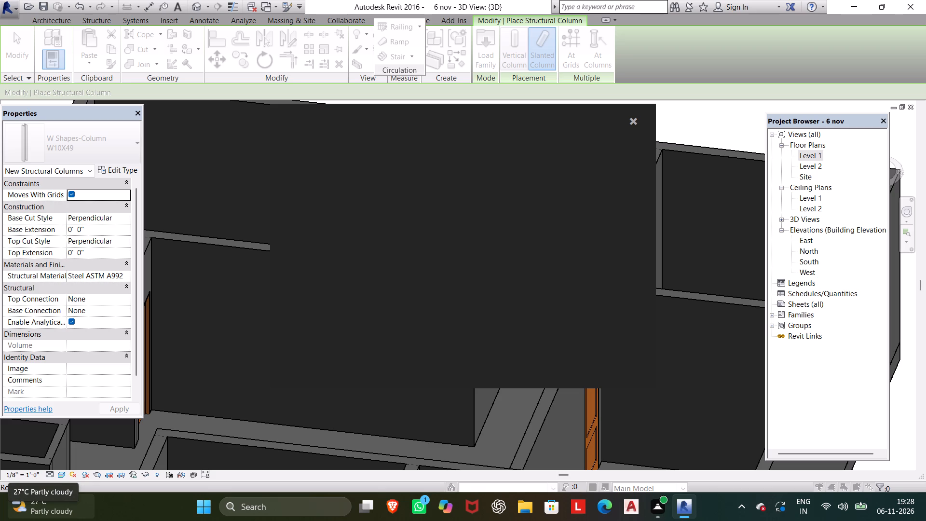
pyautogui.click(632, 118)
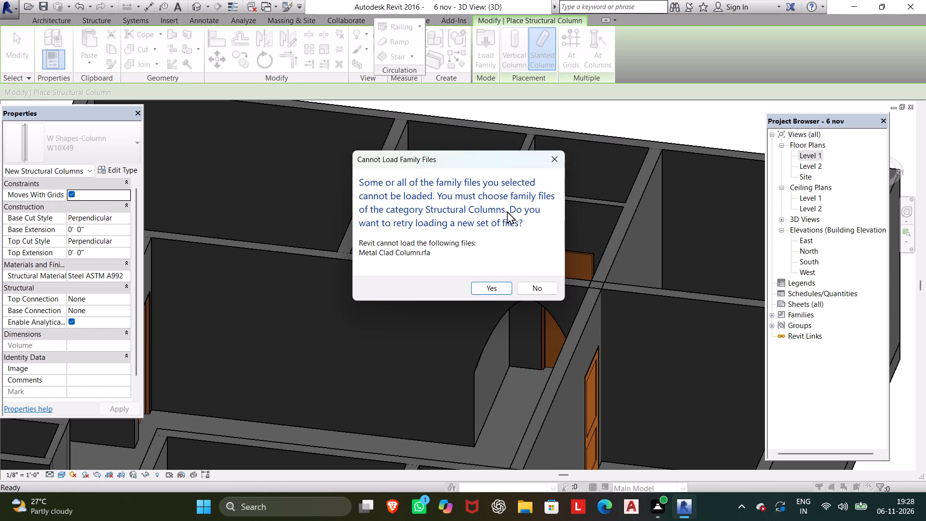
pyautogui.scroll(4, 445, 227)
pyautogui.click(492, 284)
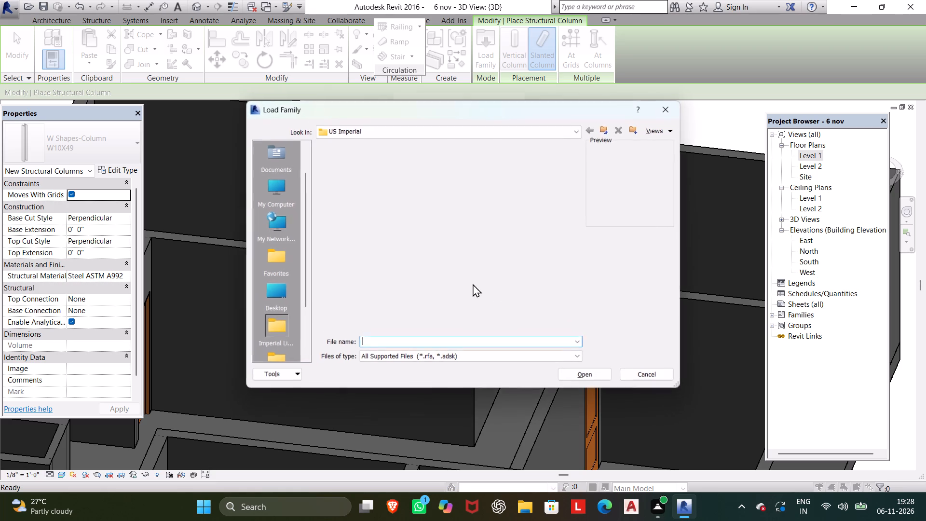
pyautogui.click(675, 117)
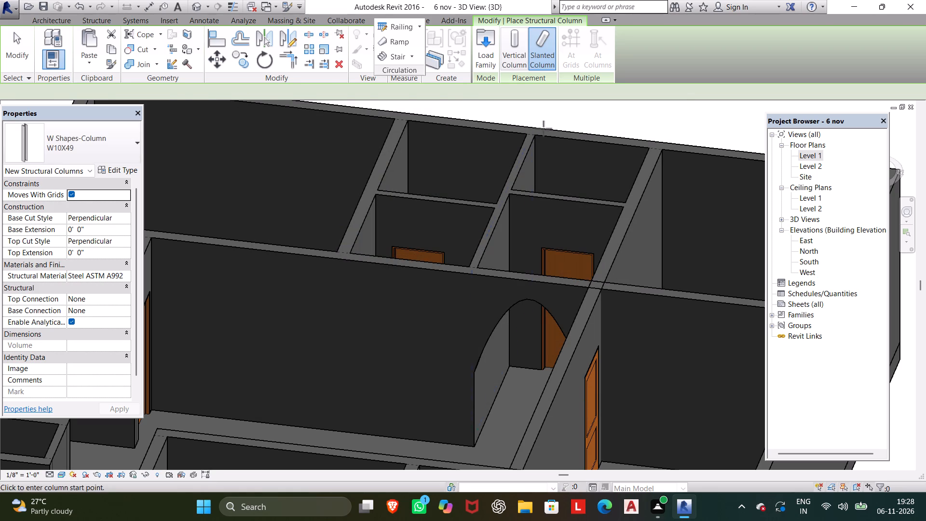
# Save the project.
pyautogui.click(41, 12)
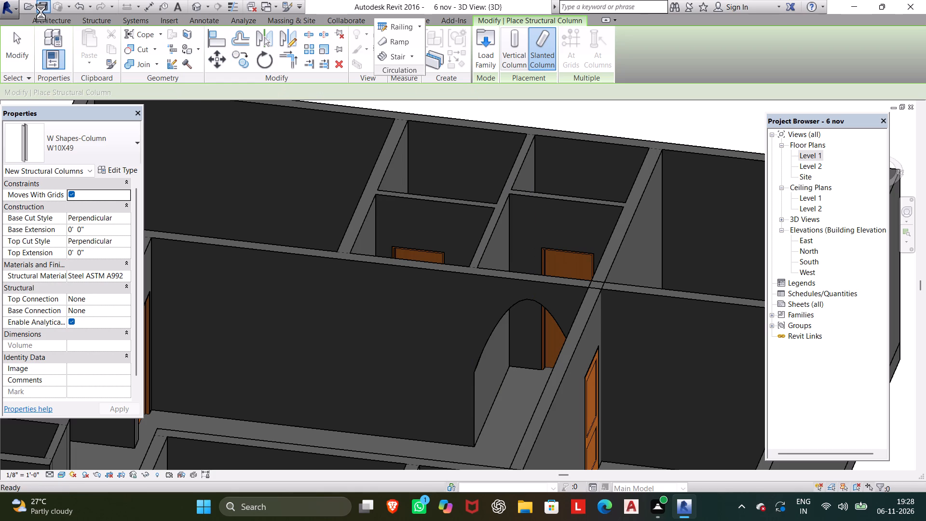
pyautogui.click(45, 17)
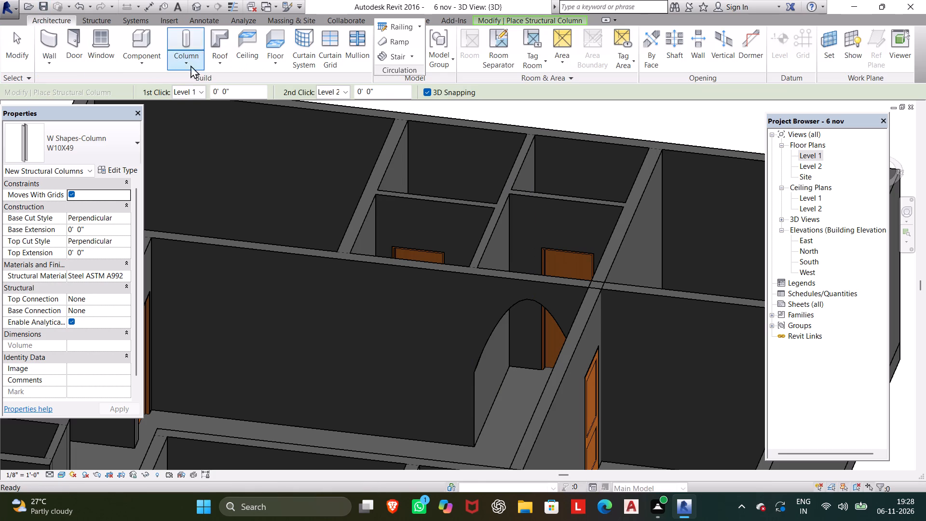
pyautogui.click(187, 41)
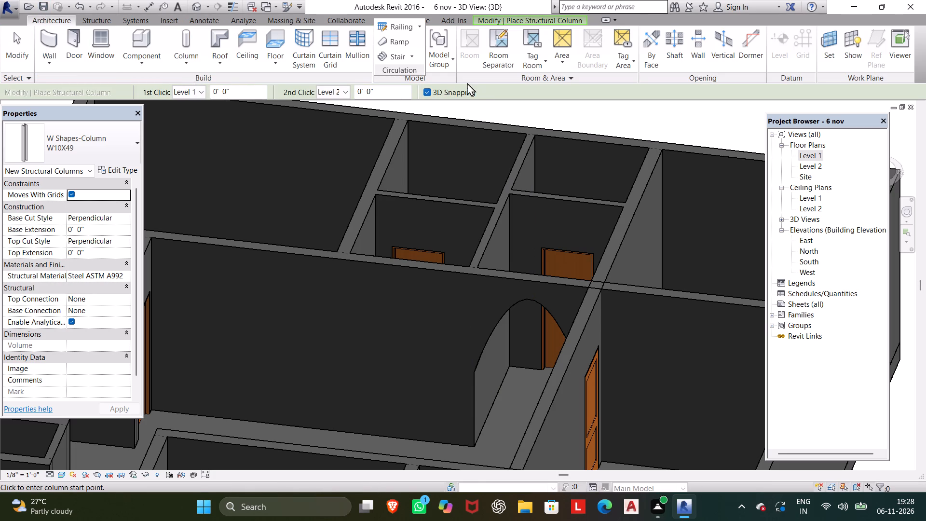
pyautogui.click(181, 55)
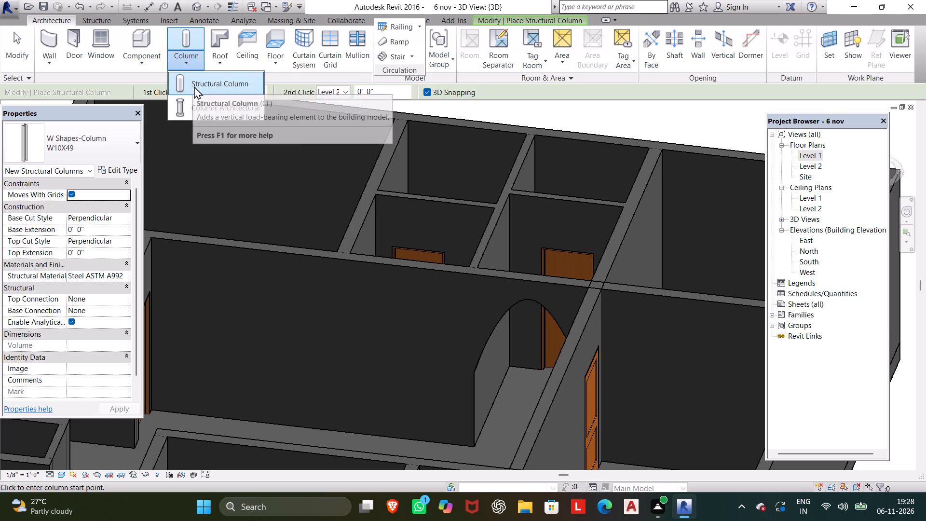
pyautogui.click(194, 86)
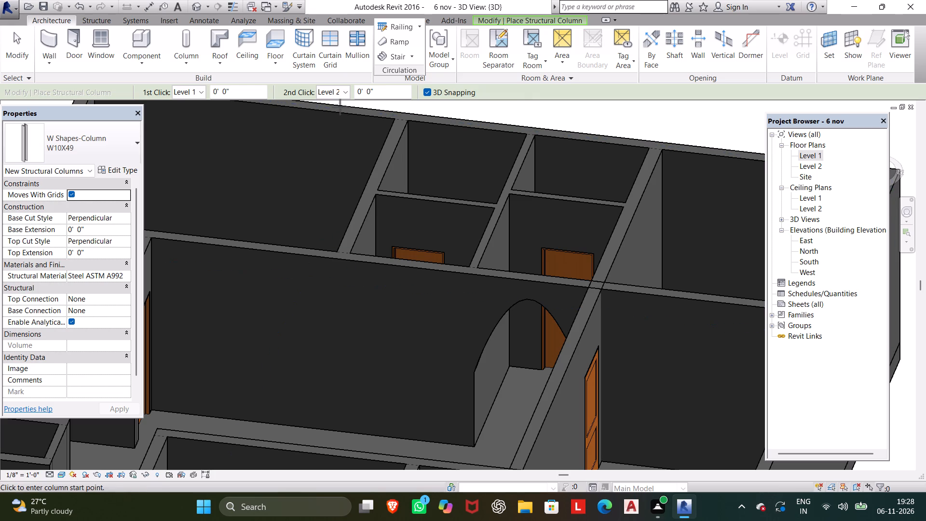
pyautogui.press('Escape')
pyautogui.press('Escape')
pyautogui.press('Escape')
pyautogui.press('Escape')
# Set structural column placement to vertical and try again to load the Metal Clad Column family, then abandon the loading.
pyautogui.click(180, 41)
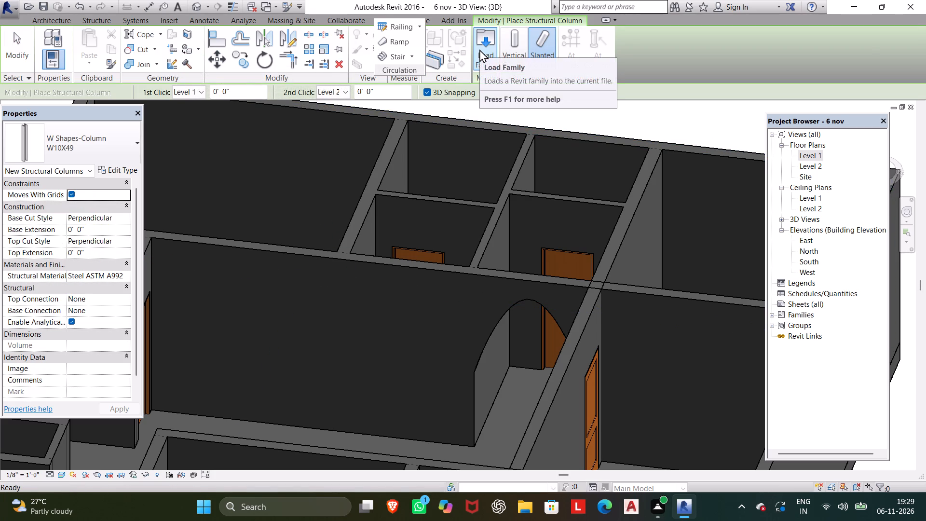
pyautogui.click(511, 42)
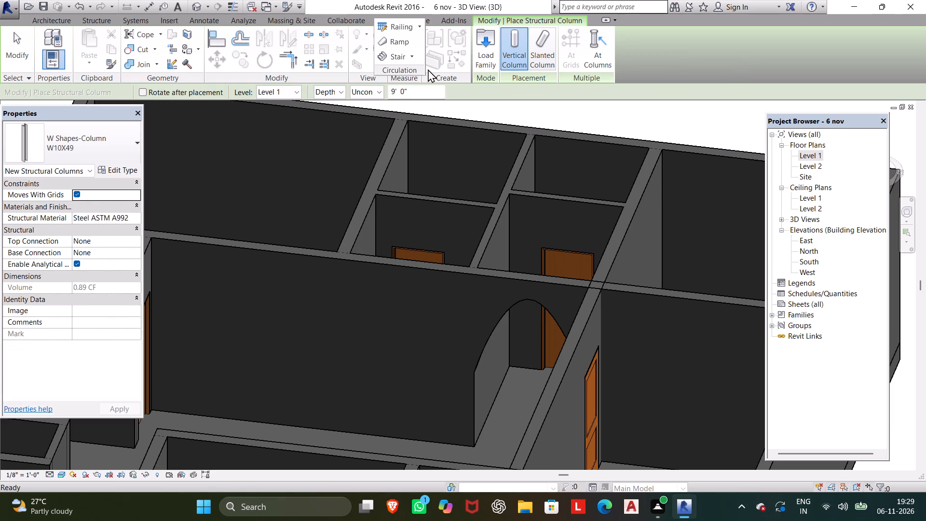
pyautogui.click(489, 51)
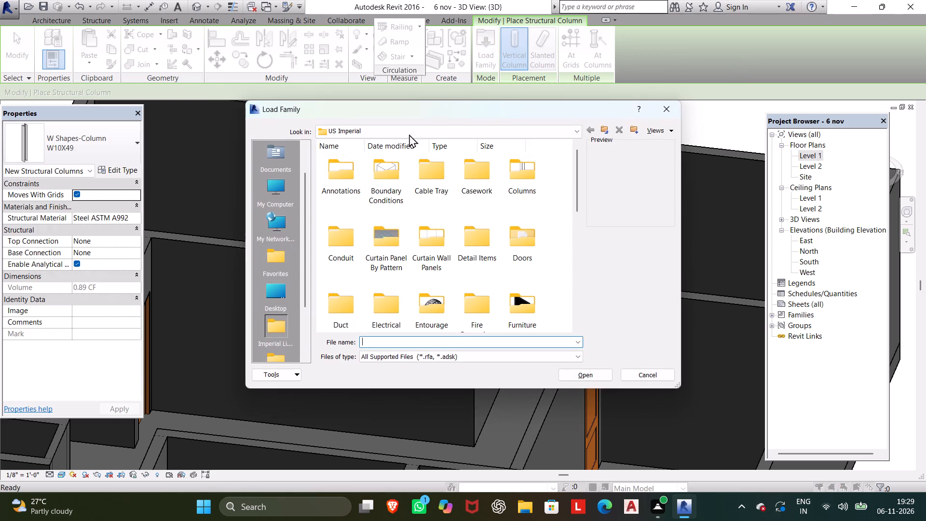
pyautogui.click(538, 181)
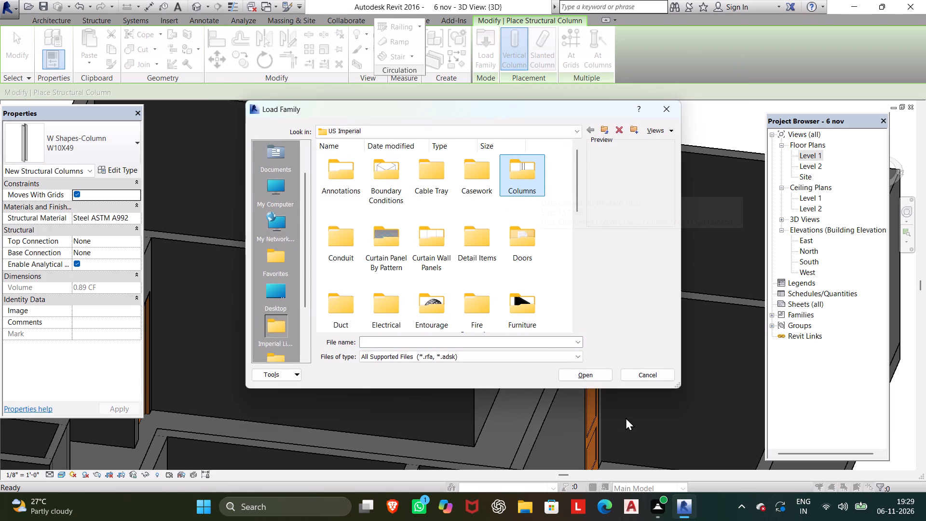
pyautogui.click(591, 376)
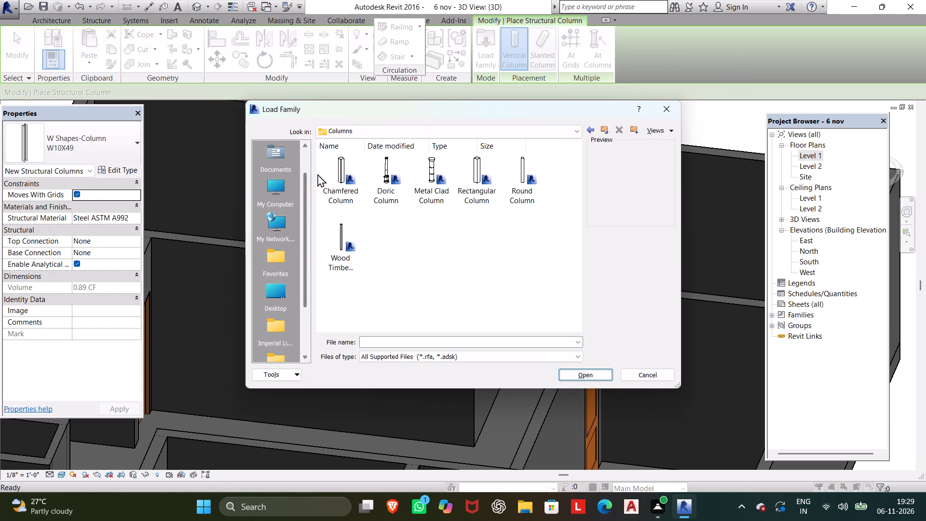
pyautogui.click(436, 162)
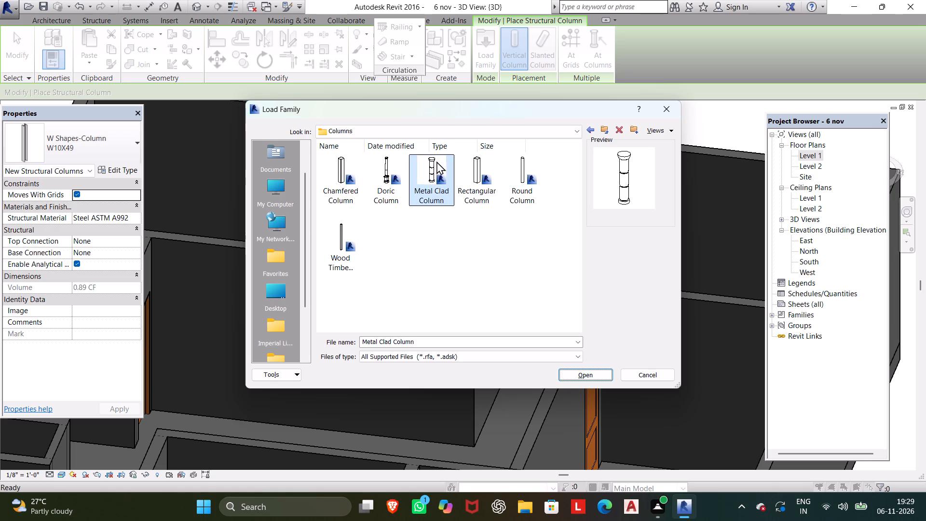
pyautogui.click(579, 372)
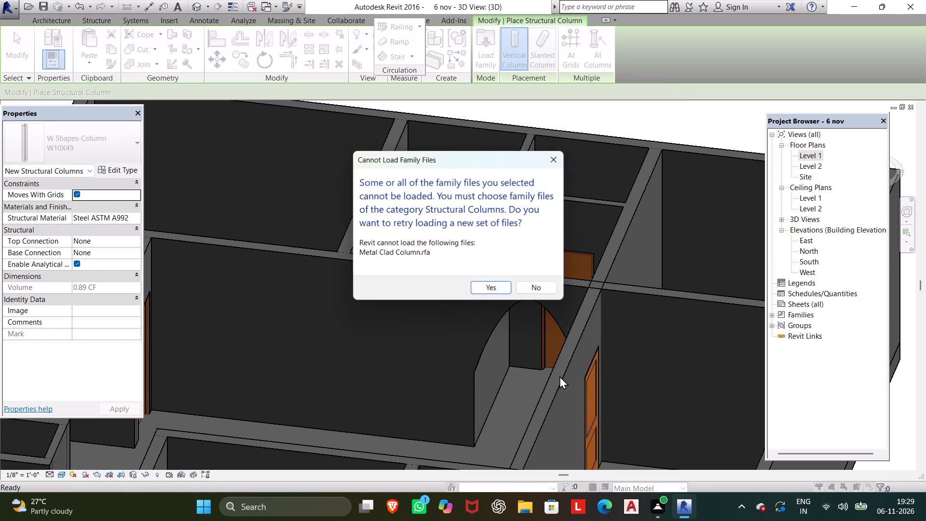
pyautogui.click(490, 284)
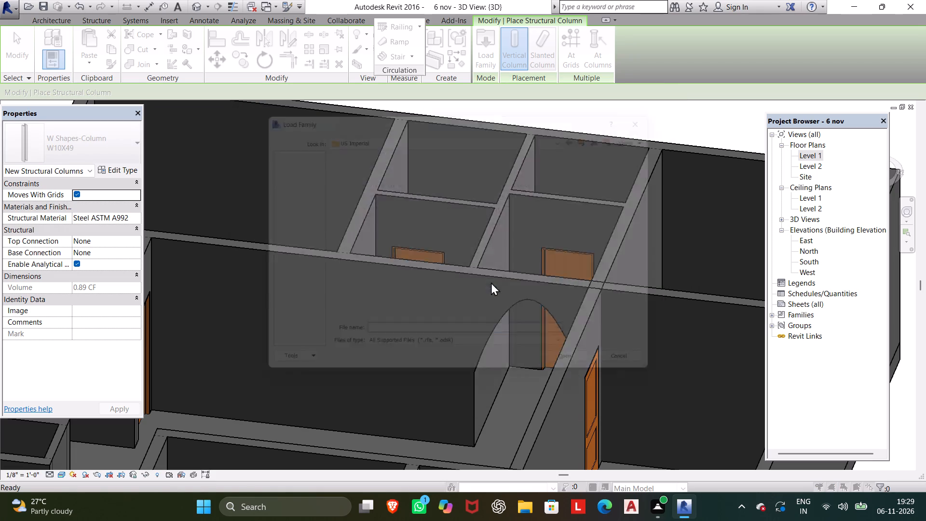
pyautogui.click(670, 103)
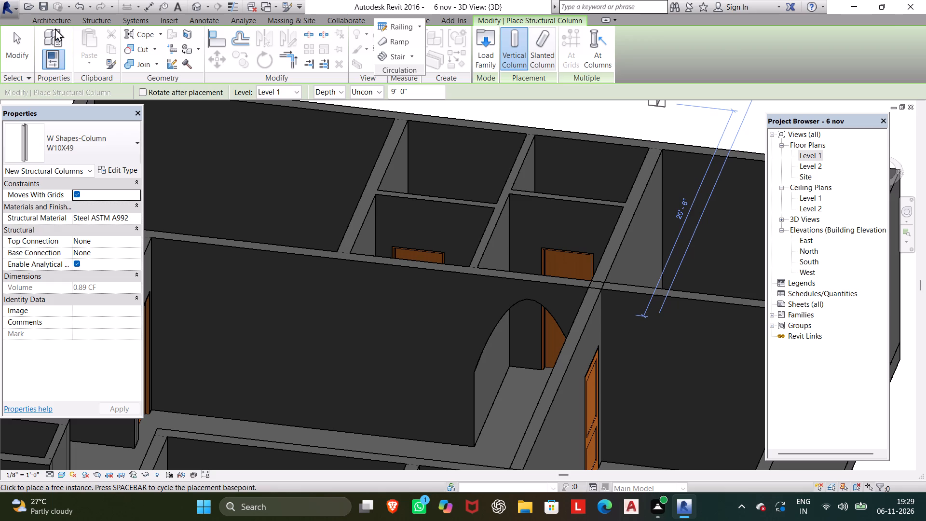
# Start an architectural column and load the Metal Clad Column family from the US Imperial Columns folder.
pyautogui.click(56, 20)
pyautogui.click(187, 34)
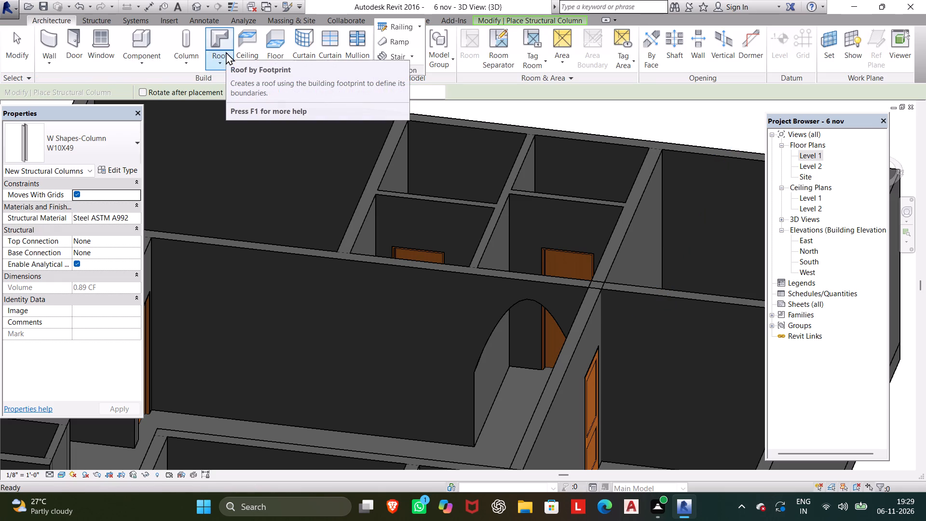
pyautogui.click(182, 59)
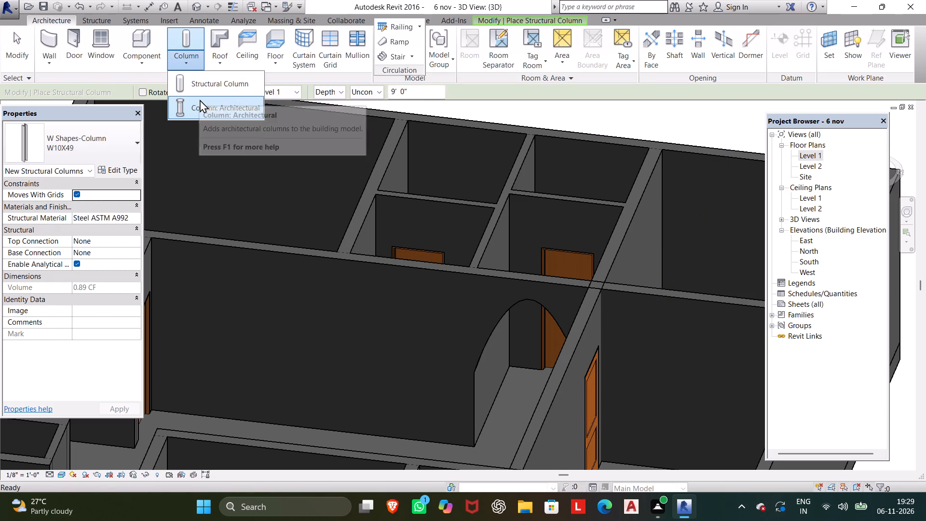
pyautogui.click(200, 99)
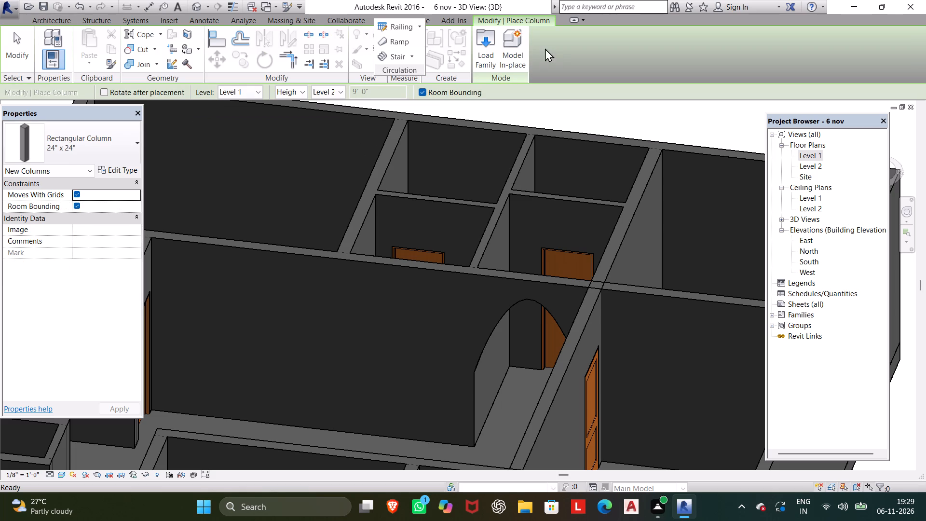
pyautogui.click(479, 46)
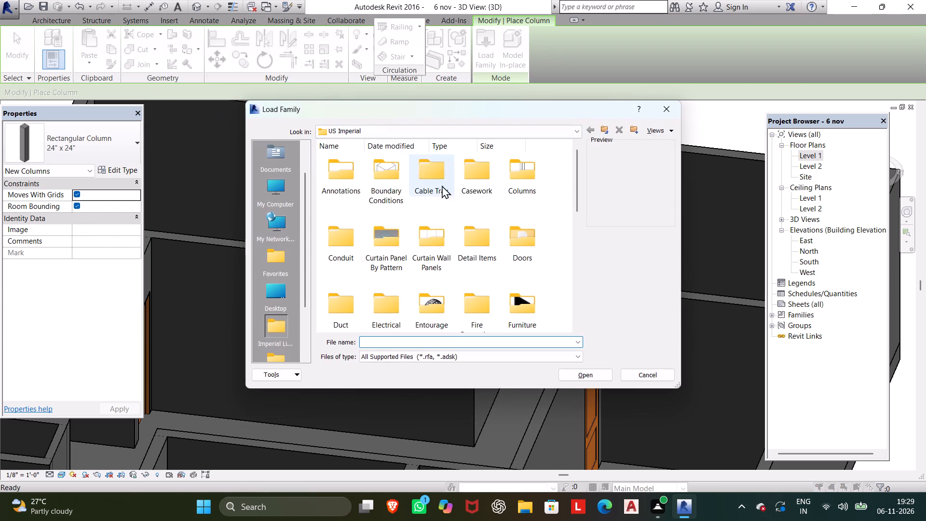
pyautogui.click(533, 184)
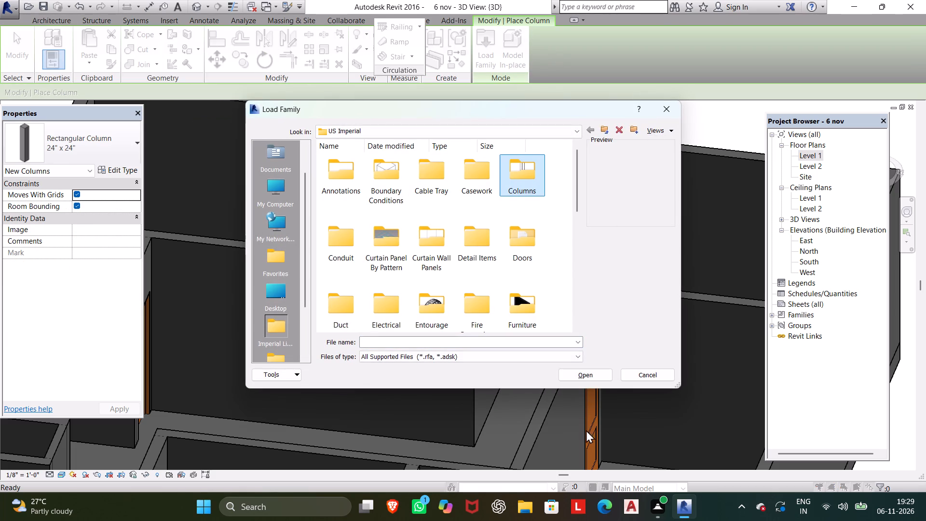
pyautogui.click(591, 383)
pyautogui.click(591, 371)
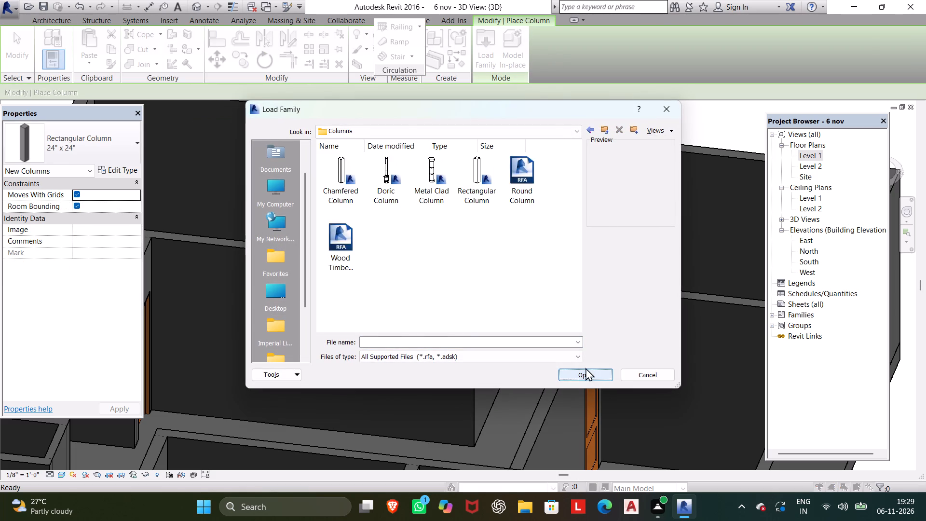
pyautogui.click(419, 182)
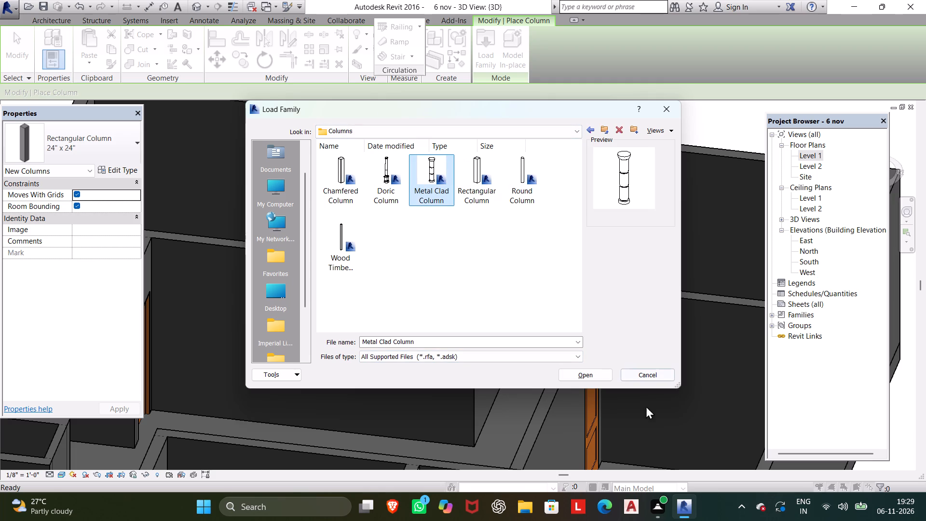
pyautogui.click(592, 377)
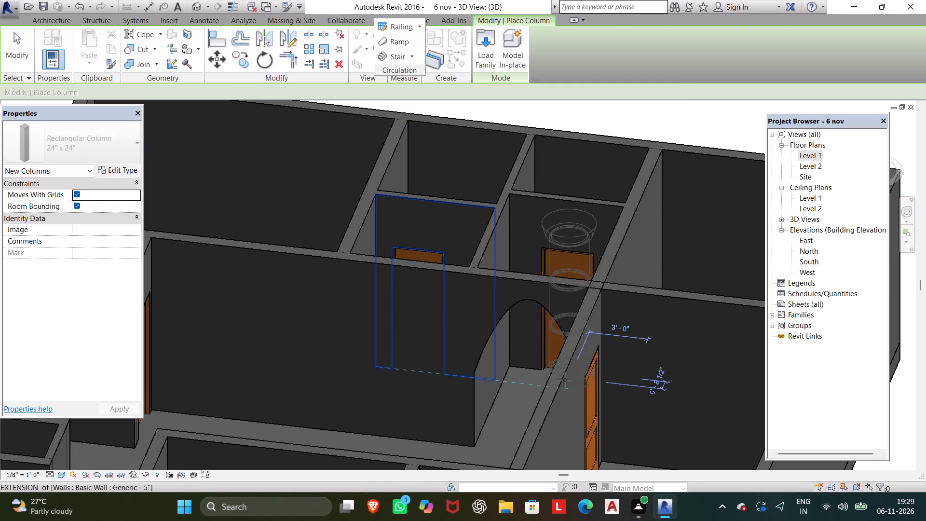
# Set the Diameter of the Metal Clad Column 24" type to 0.5'.
pyautogui.scroll(3, 497, 442)
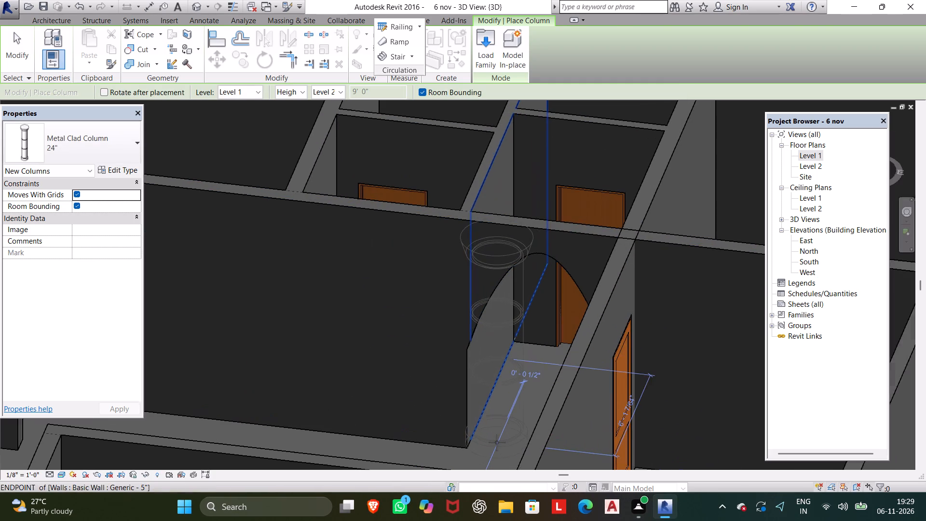
pyautogui.scroll(4, 497, 442)
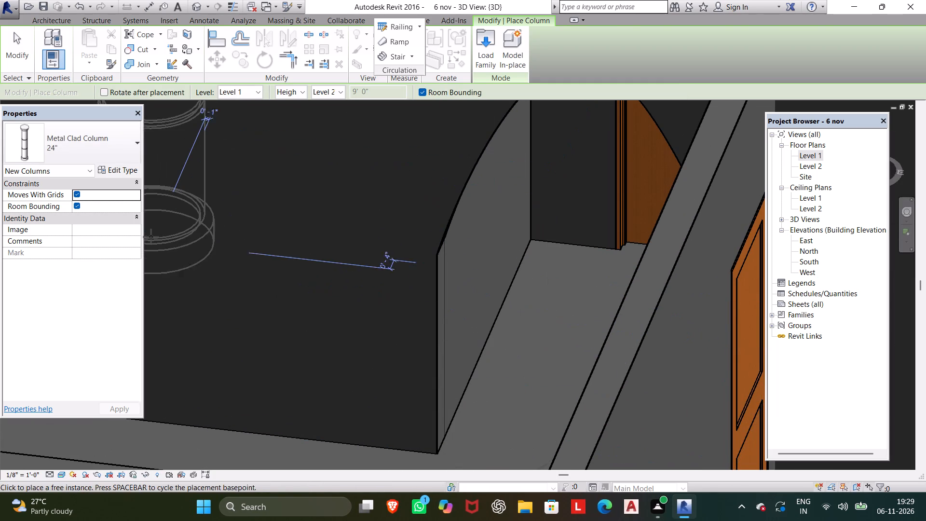
pyautogui.click(112, 172)
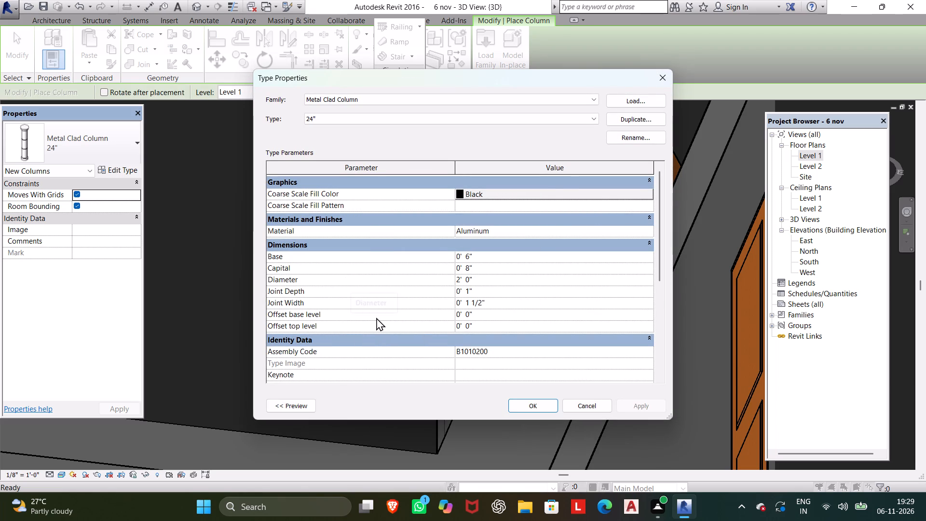
pyautogui.scroll(4, 376, 317)
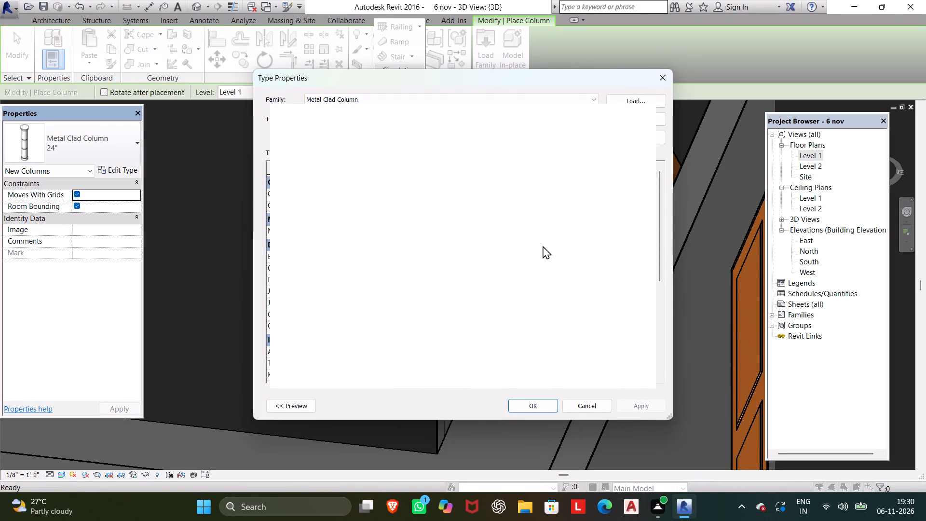
pyautogui.scroll(-1, 583, 305)
pyautogui.scroll(-3, 667, 274)
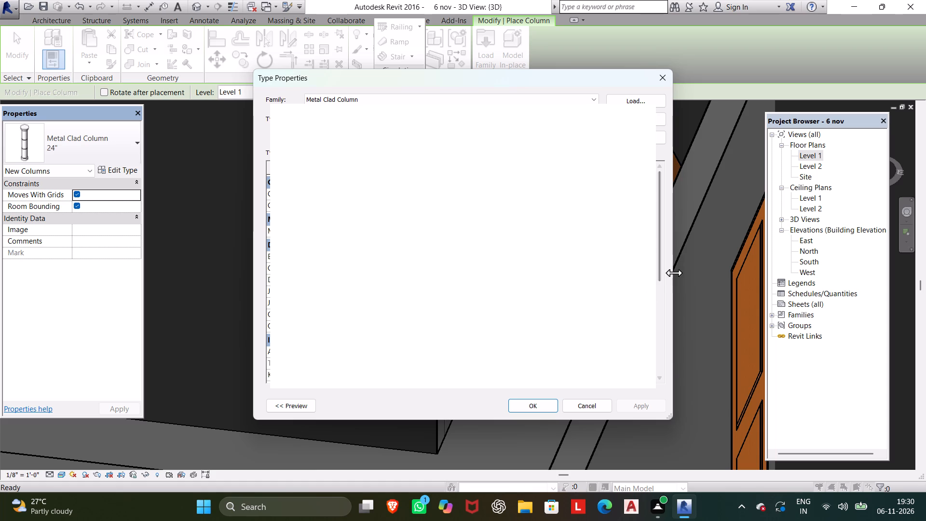
pyautogui.scroll(-3, 690, 271)
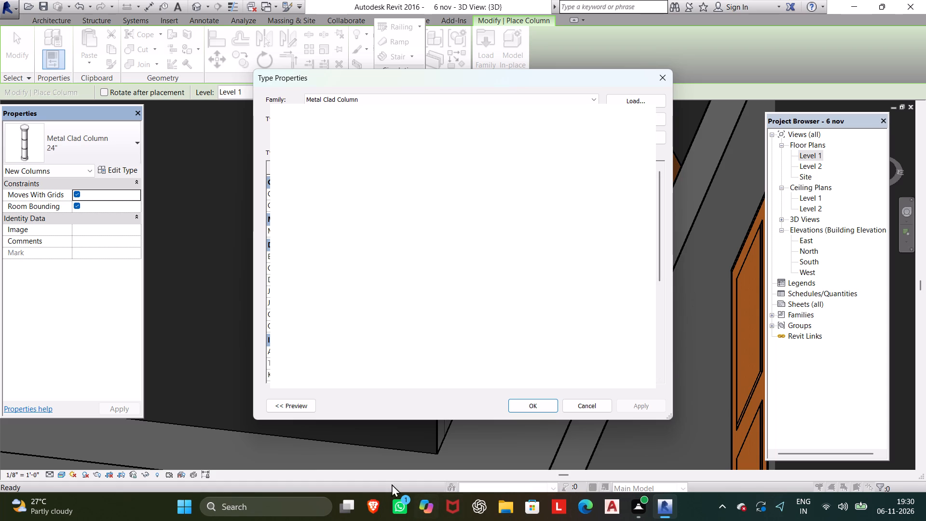
pyautogui.scroll(-2, 192, 340)
pyautogui.moveTo(189, 340); pyautogui.dragTo(179, 329, button='middle')
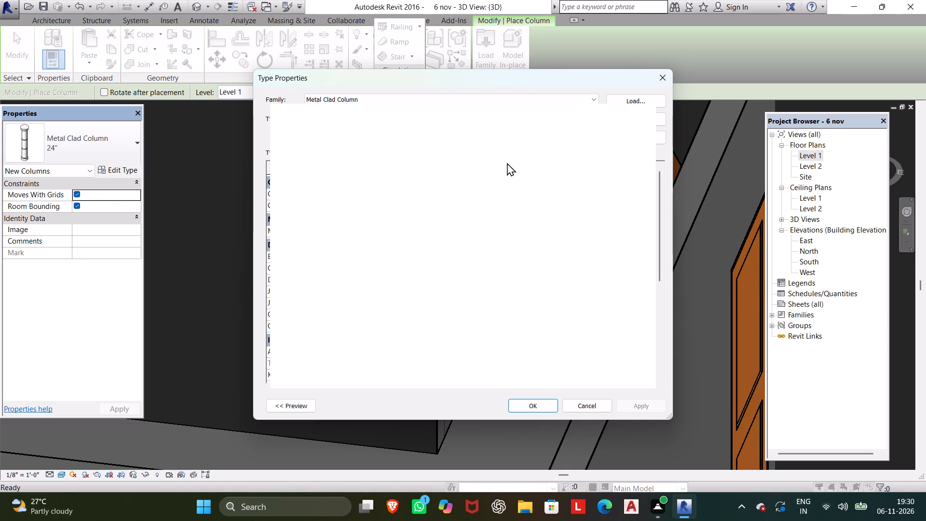
pyautogui.moveTo(277, 73); pyautogui.dragTo(0, 0)
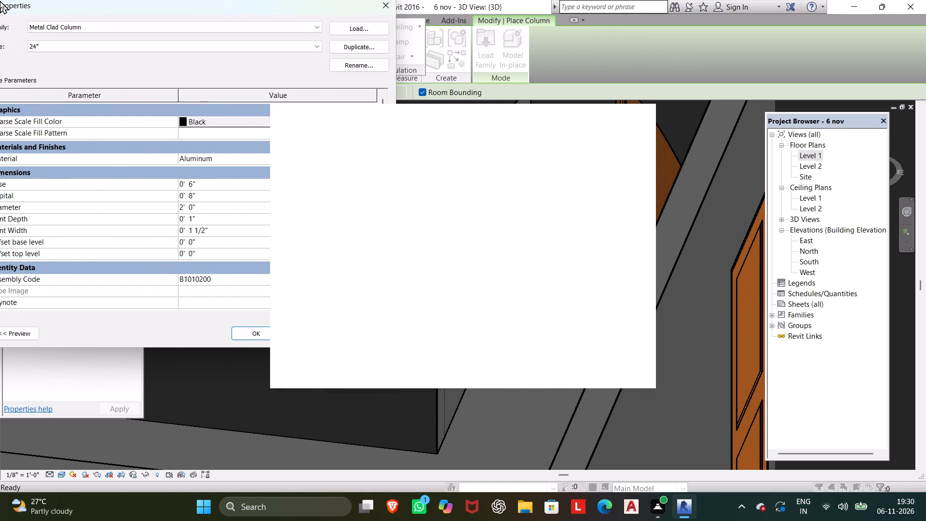
pyautogui.moveTo(0, 0); pyautogui.dragTo(27, 0)
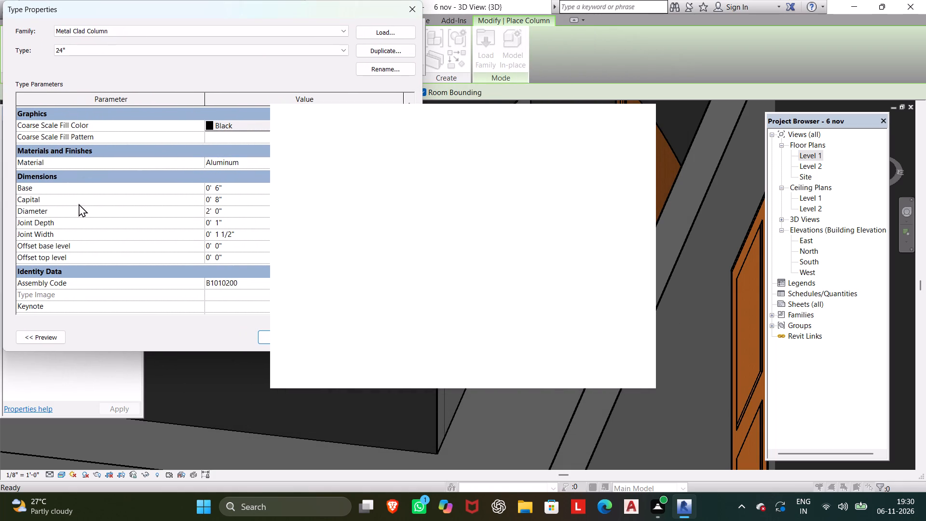
pyautogui.click(219, 207)
pyautogui.moveTo(229, 207); pyautogui.dragTo(187, 216)
pyautogui.write("0.5'")
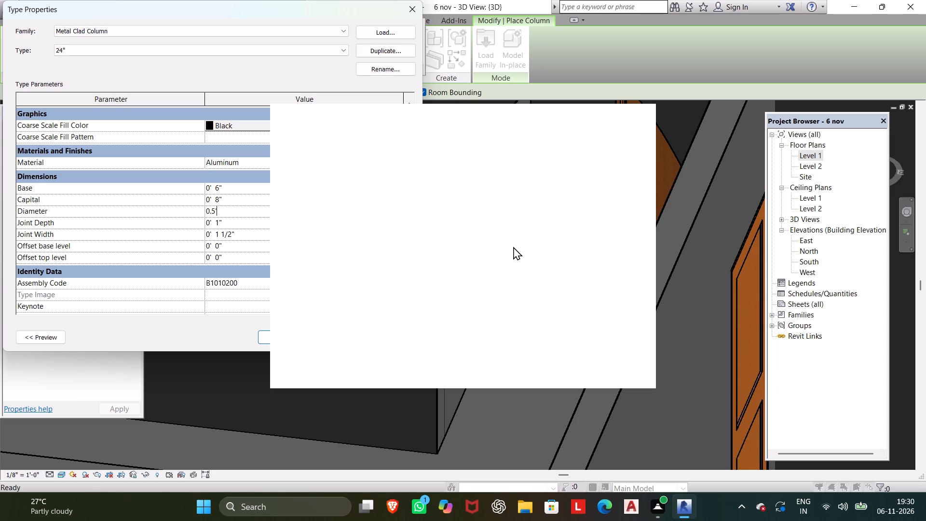
pyautogui.click(264, 337)
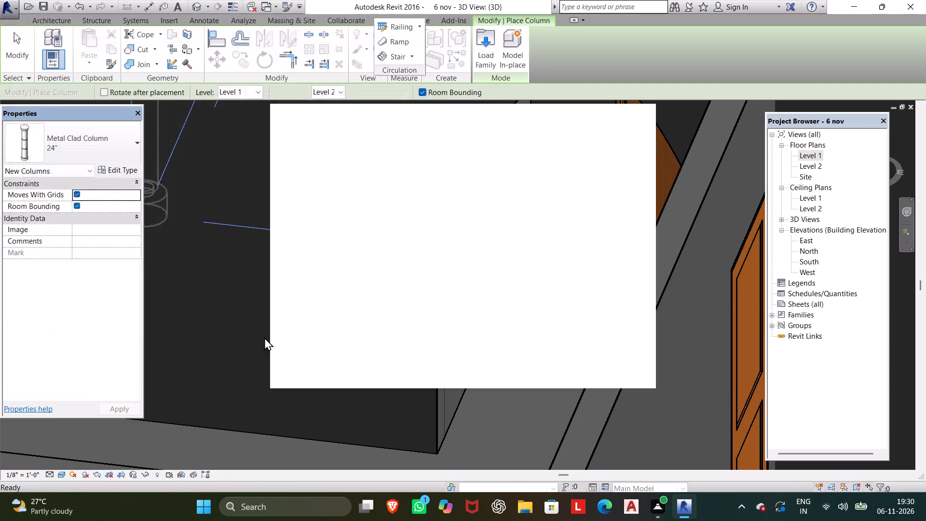
# Place a Metal Clad Column from Level 1 to Level 2 at the free wall end beside the arched opening.
pyautogui.scroll(-5, 341, 375)
pyautogui.scroll(-1, 364, 411)
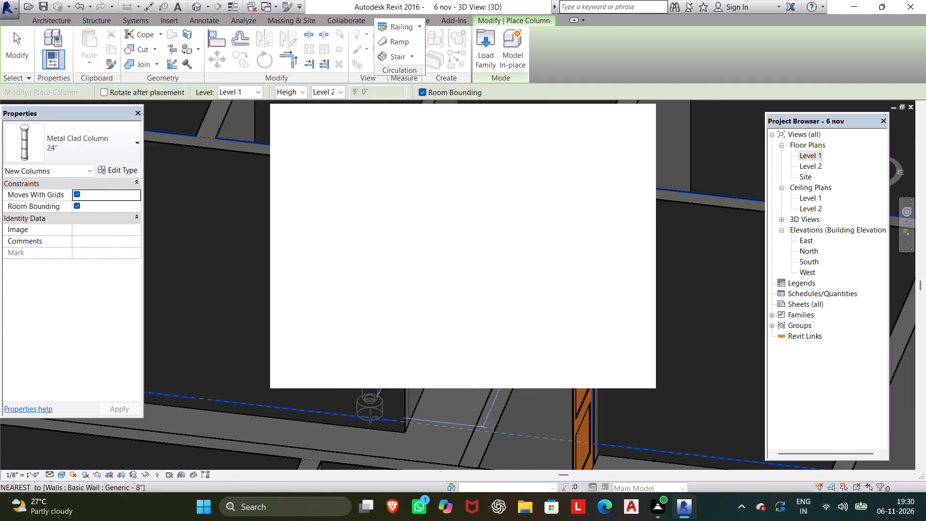
pyautogui.scroll(-4, 370, 417)
pyautogui.moveTo(387, 423); pyautogui.dragTo(406, 475, button='middle')
pyautogui.scroll(-1, 398, 463)
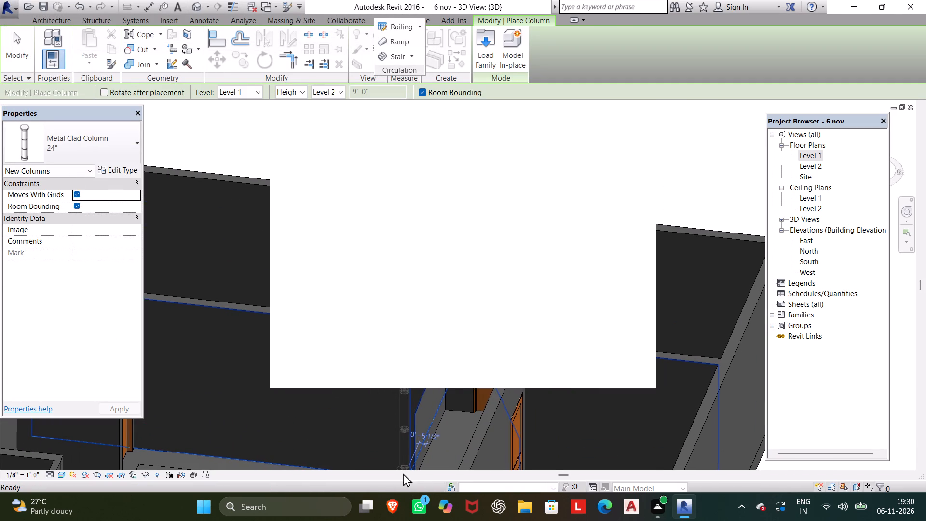
pyautogui.moveTo(422, 459); pyautogui.dragTo(419, 465)
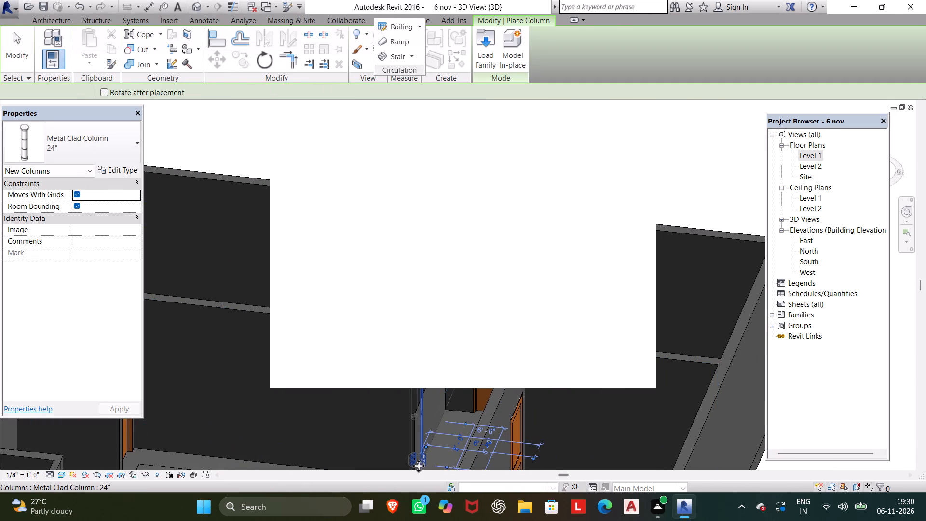
# Place a second Metal Clad Column at the opposite side of the arched opening, beside the wall with the door, and end column placement.
pyautogui.scroll(5, 419, 466)
pyautogui.scroll(-5, 463, 467)
pyautogui.moveTo(461, 464); pyautogui.dragTo(439, 420, button='middle')
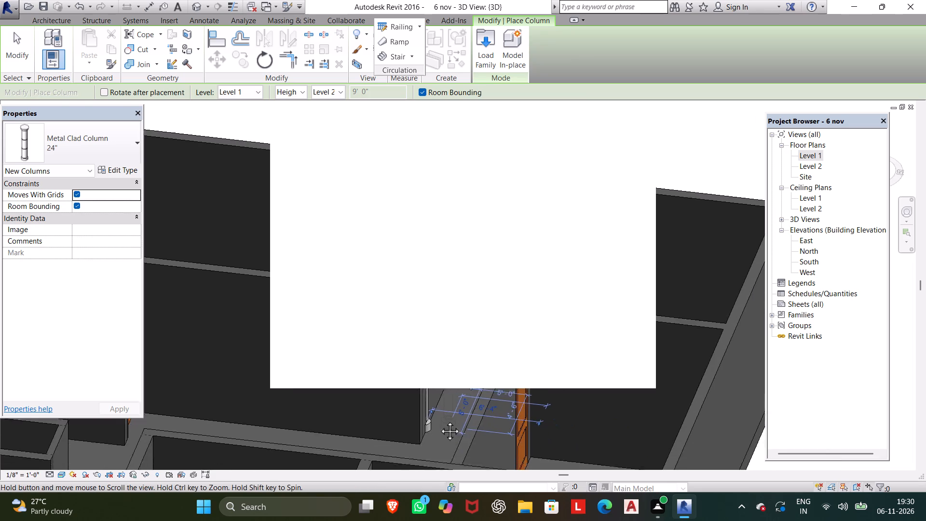
pyautogui.moveTo(439, 420); pyautogui.dragTo(506, 480, button='middle')
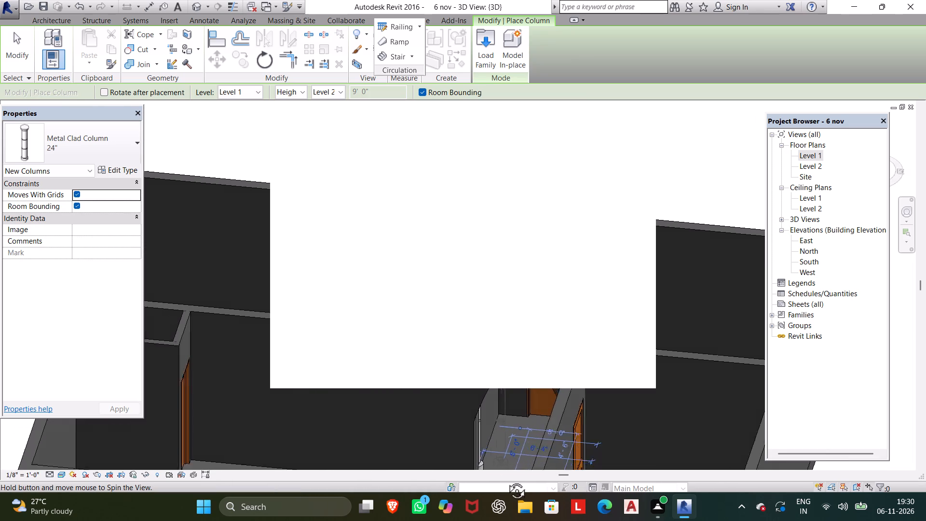
pyautogui.moveTo(506, 480); pyautogui.dragTo(558, 463, button='middle')
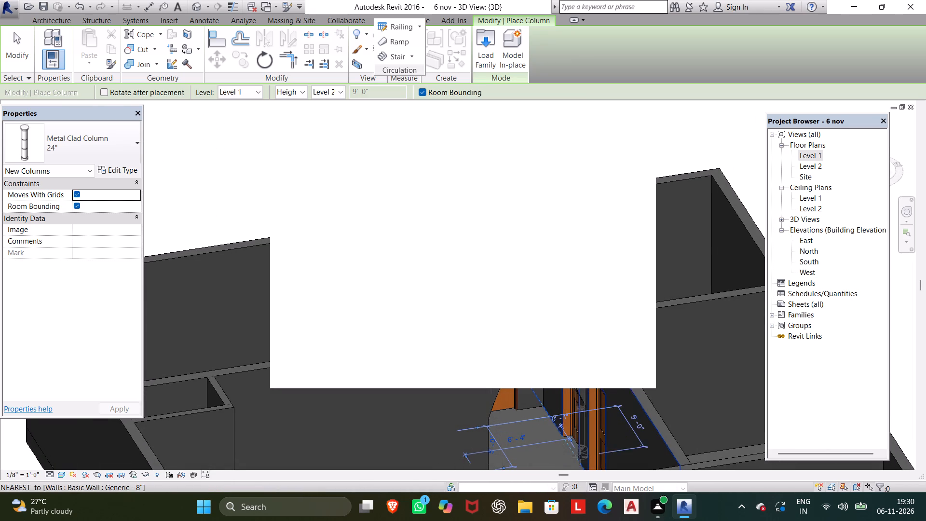
pyautogui.scroll(6, 576, 462)
pyautogui.scroll(-1, 576, 465)
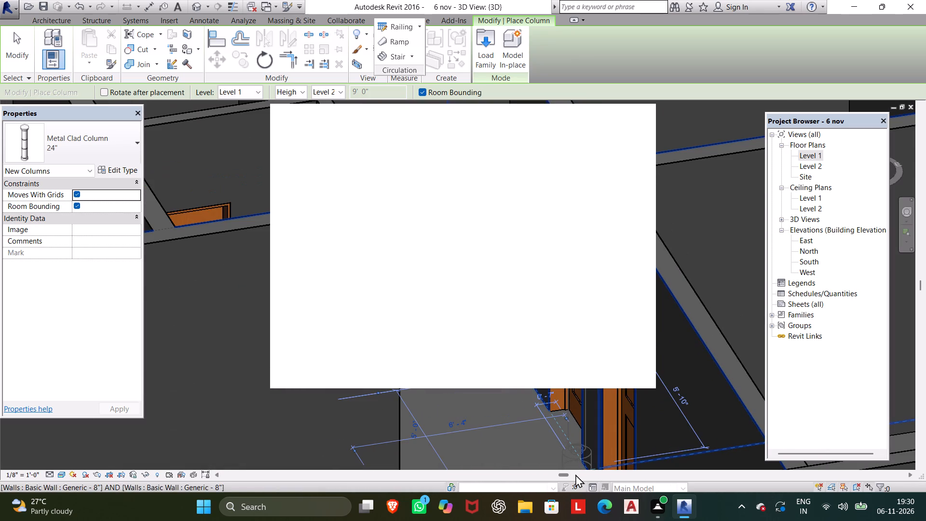
pyautogui.moveTo(575, 475); pyautogui.dragTo(558, 451, button='middle')
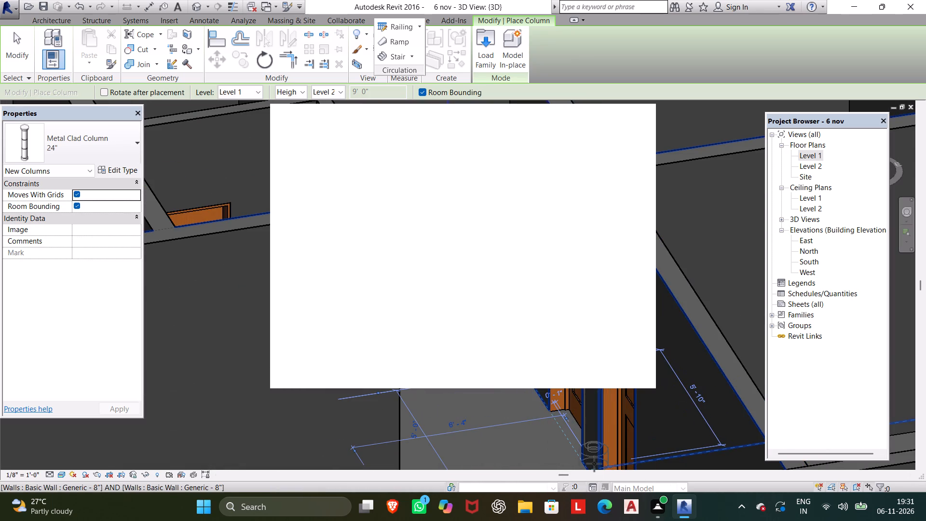
pyautogui.scroll(-2, 582, 466)
pyautogui.moveTo(582, 466); pyautogui.dragTo(542, 433, button='middle')
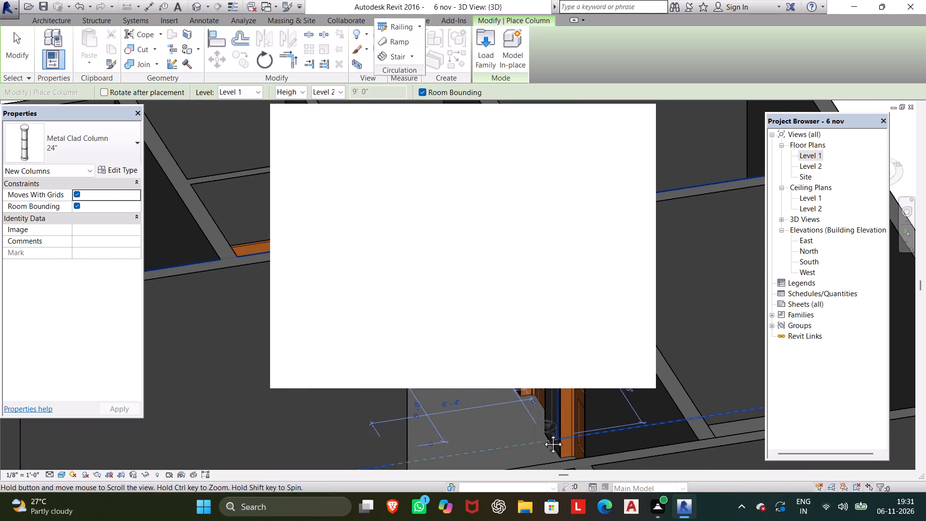
pyautogui.moveTo(542, 433); pyautogui.dragTo(540, 427, button='middle')
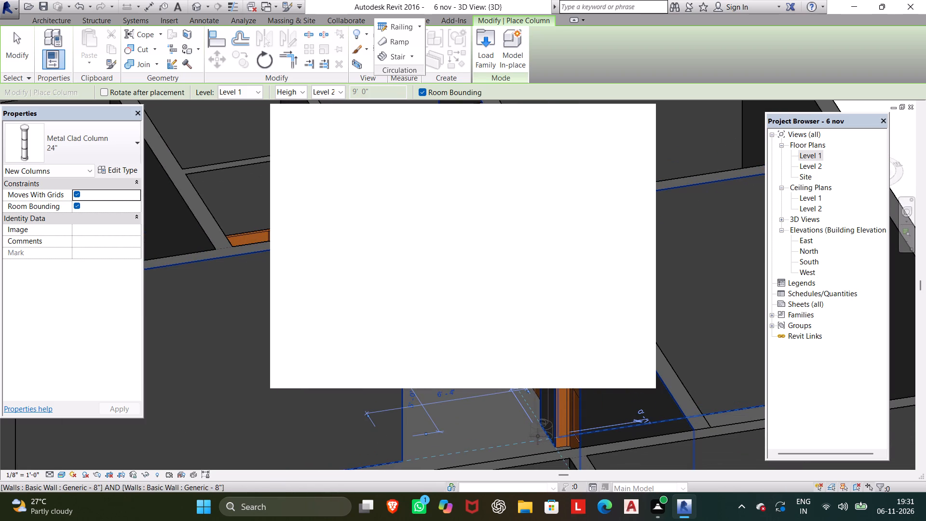
pyautogui.click(538, 436)
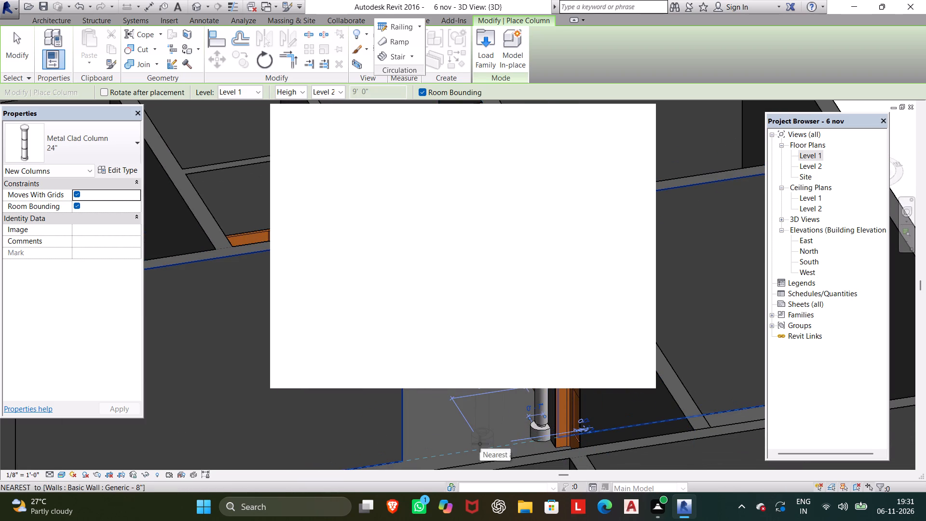
pyautogui.scroll(-3, 478, 441)
pyautogui.moveTo(478, 441); pyautogui.dragTo(502, 501, button='middle')
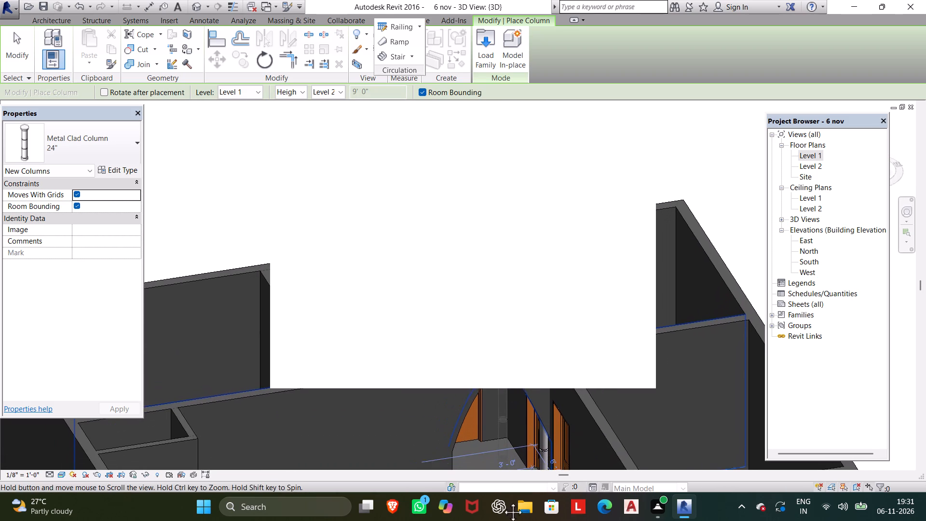
pyautogui.moveTo(502, 501); pyautogui.dragTo(523, 470, button='middle')
pyautogui.moveTo(524, 464); pyautogui.dragTo(538, 446, button='middle')
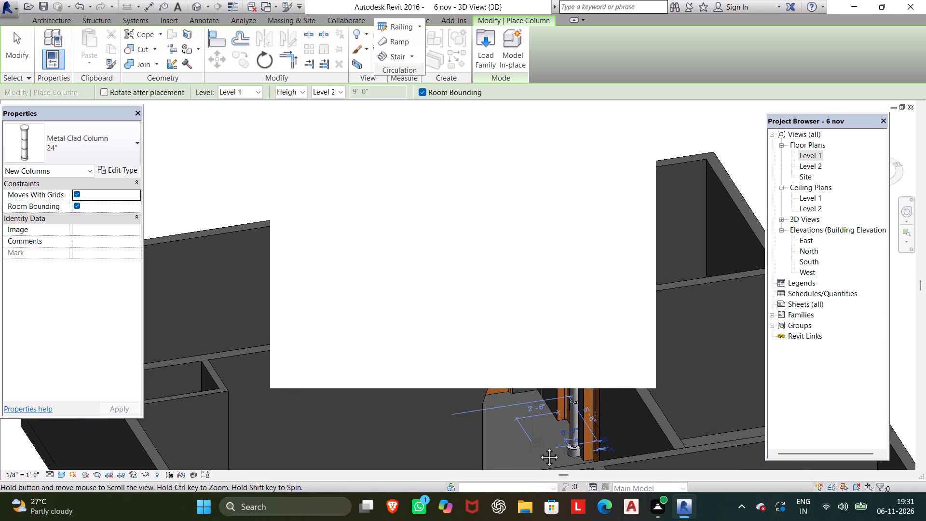
pyautogui.moveTo(538, 446); pyautogui.dragTo(546, 440, button='middle')
pyautogui.press('`')
pyautogui.press('Escape')
pyautogui.press('Escape')
# Nudge the Metal Clad Column at the free wall end slightly toward the arched opening and outward, clear of the wall face.
pyautogui.moveTo(537, 442); pyautogui.dragTo(485, 455, button='middle')
pyautogui.click(491, 438)
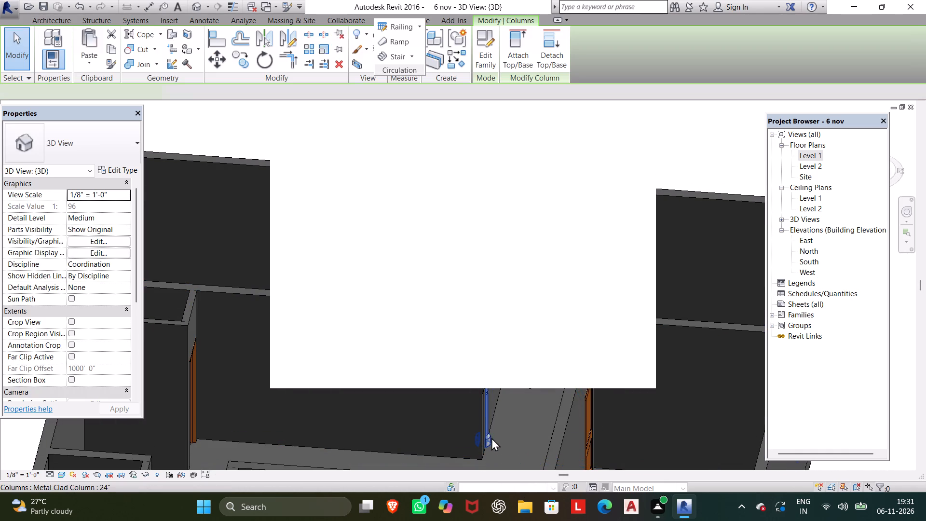
pyautogui.press('Down')
pyautogui.press('Down')
pyautogui.press('Down')
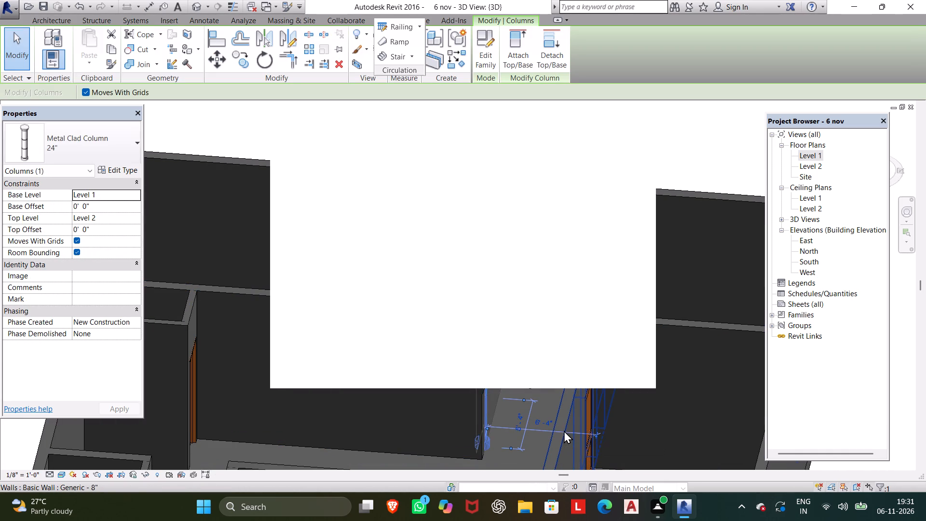
pyautogui.press('Down')
pyautogui.press('Down')
pyautogui.press('Down')
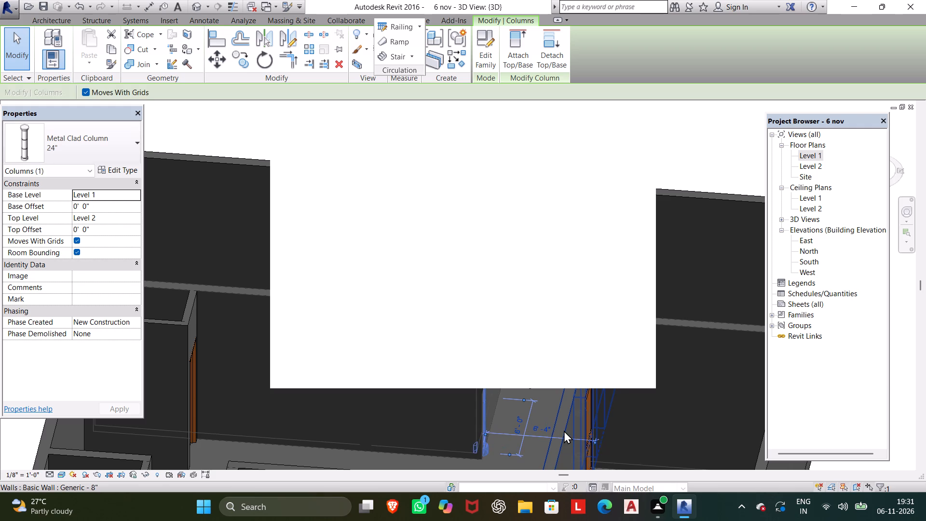
pyautogui.press('Right')
pyautogui.press('Right')
pyautogui.press('Right')
pyautogui.press('Down')
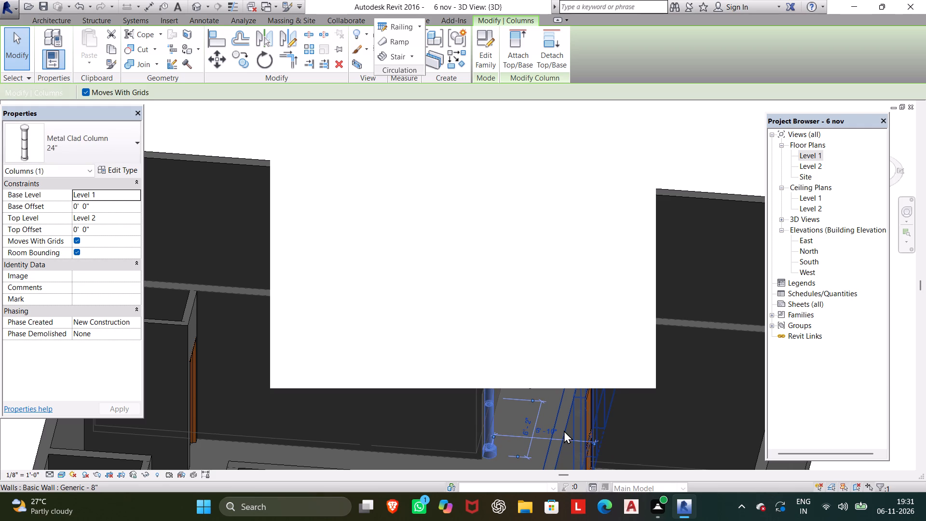
pyautogui.press('Down')
pyautogui.press('Down')
pyautogui.press('Down')
pyautogui.press('Down')
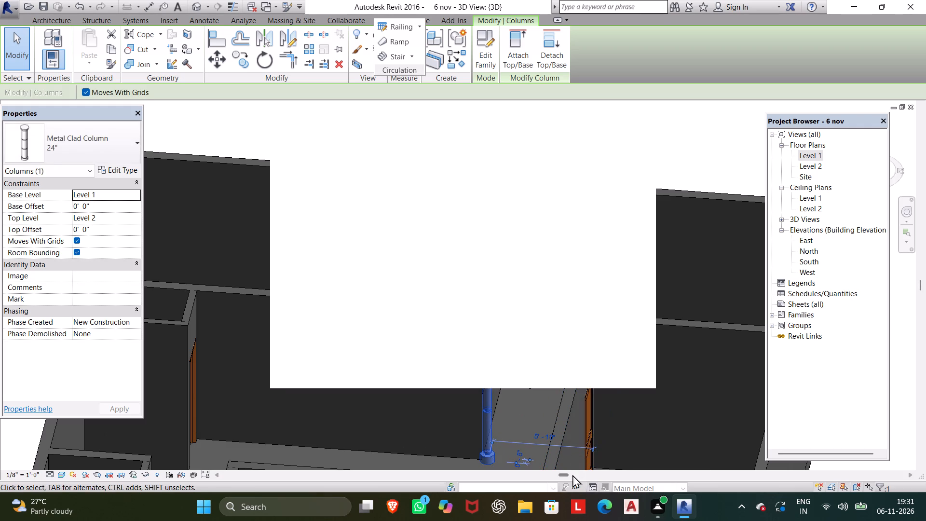
pyautogui.scroll(-1, 542, 450)
pyautogui.moveTo(542, 450); pyautogui.dragTo(635, 454, button='middle')
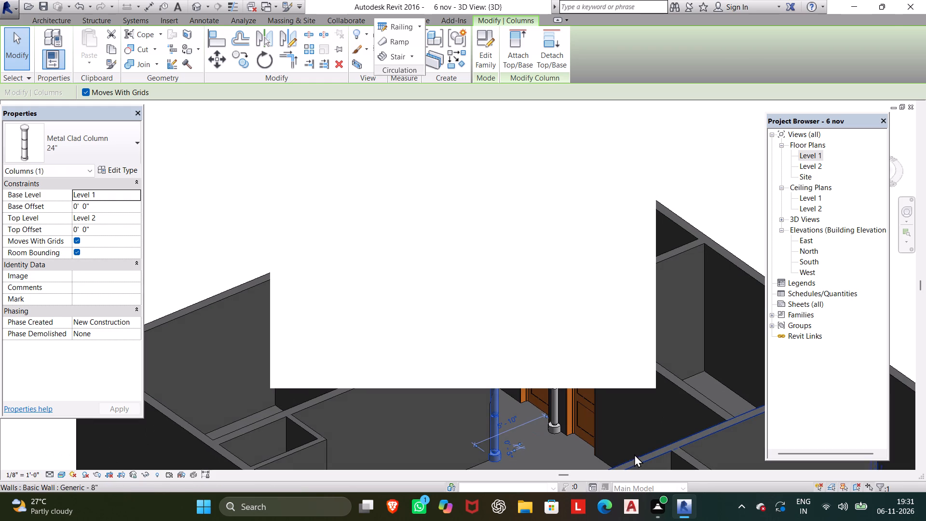
pyautogui.press('`')
pyautogui.press('Escape')
# Nudge the second Metal Clad Column, beside the wall with the door, two increments outward from the arched wall.
pyautogui.click(558, 430)
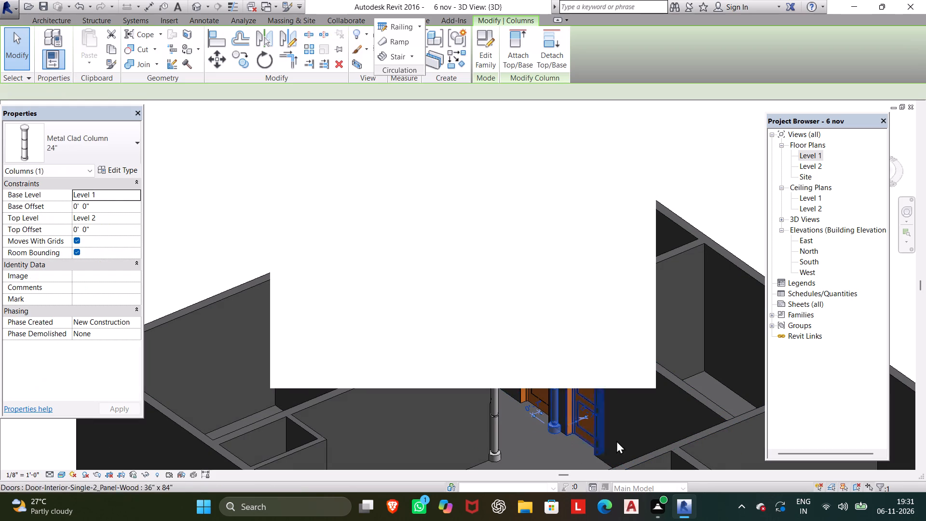
pyautogui.scroll(-1, 555, 456)
pyautogui.moveTo(554, 456); pyautogui.dragTo(533, 453, button='middle')
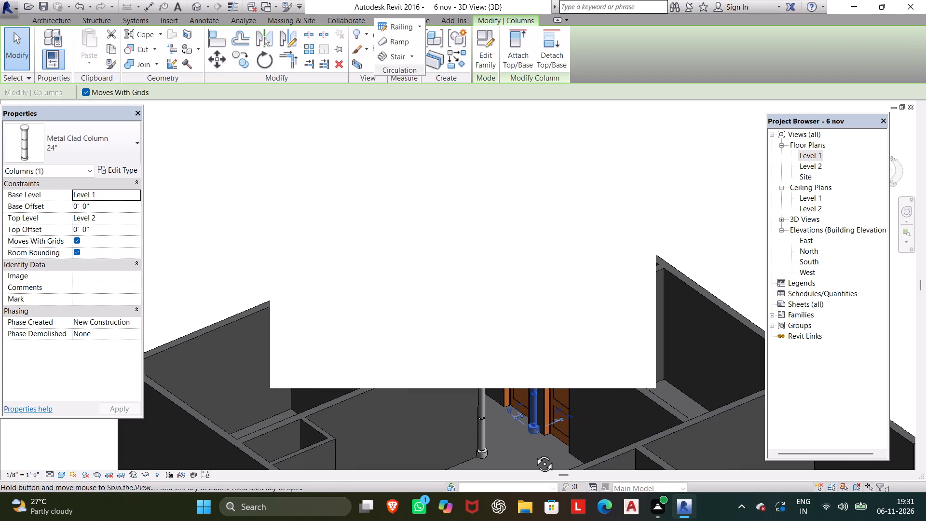
pyautogui.moveTo(533, 453); pyautogui.dragTo(450, 437, button='middle')
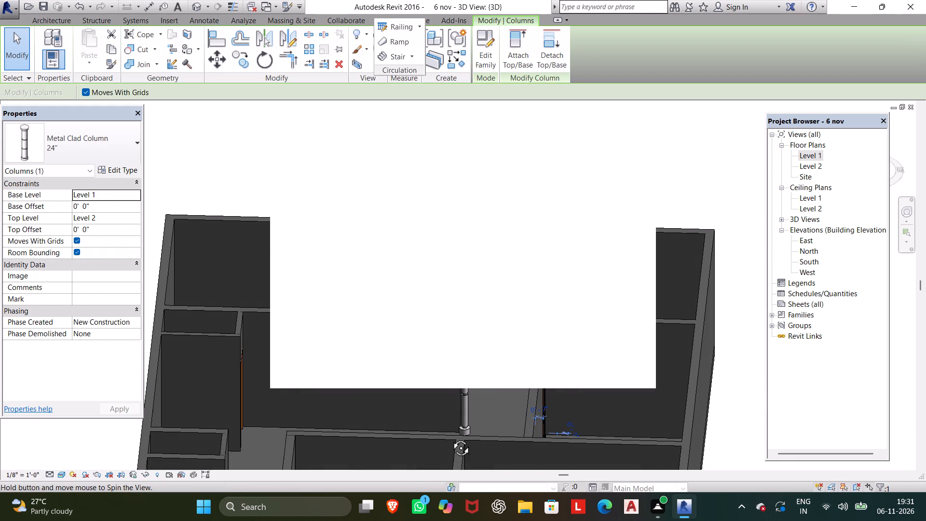
pyautogui.moveTo(450, 437); pyautogui.dragTo(625, 441, button='middle')
pyautogui.press('Right')
pyautogui.press('Right')
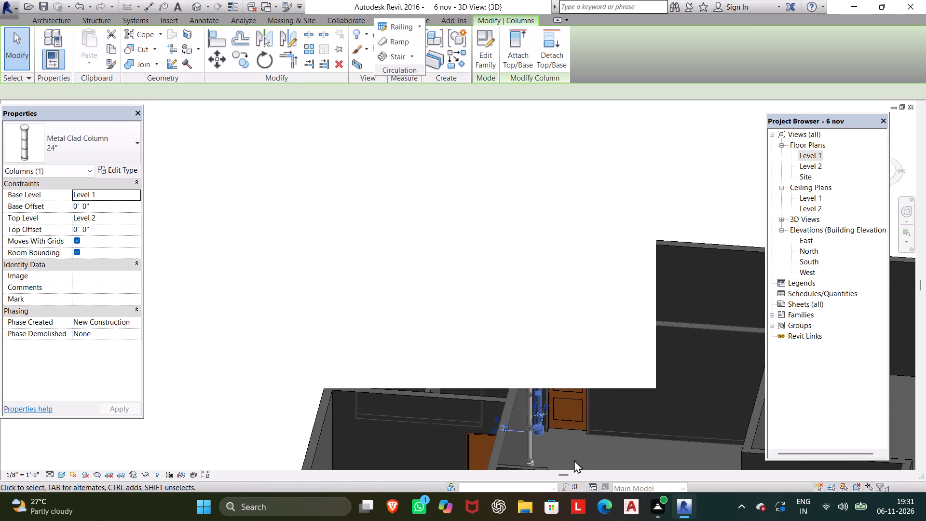
pyautogui.press('Escape')
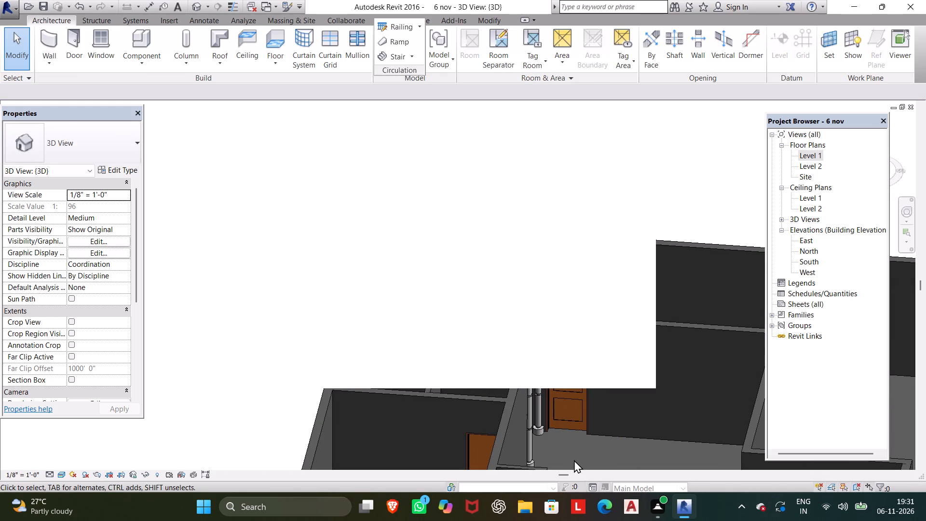
# Examine the two Metal Clad Columns and the arched opening between them in 3D, from an angle and from the front.
pyautogui.keyDown('shift'); pyautogui.moveTo(622, 448); pyautogui.dragTo(593, 465, button='middle'); pyautogui.keyUp('shift')
pyautogui.keyDown('shift'); pyautogui.scroll(-1, 622, 448); pyautogui.keyUp('shift')
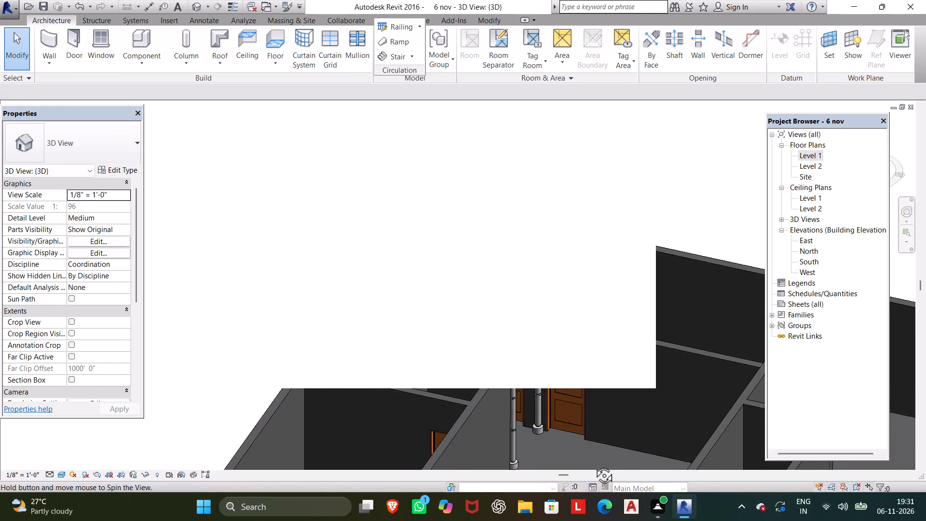
pyautogui.keyDown('shift'); pyautogui.moveTo(593, 465); pyautogui.dragTo(549, 478, button='middle'); pyautogui.keyUp('shift')
pyautogui.moveTo(542, 425); pyautogui.dragTo(544, 516, button='middle')
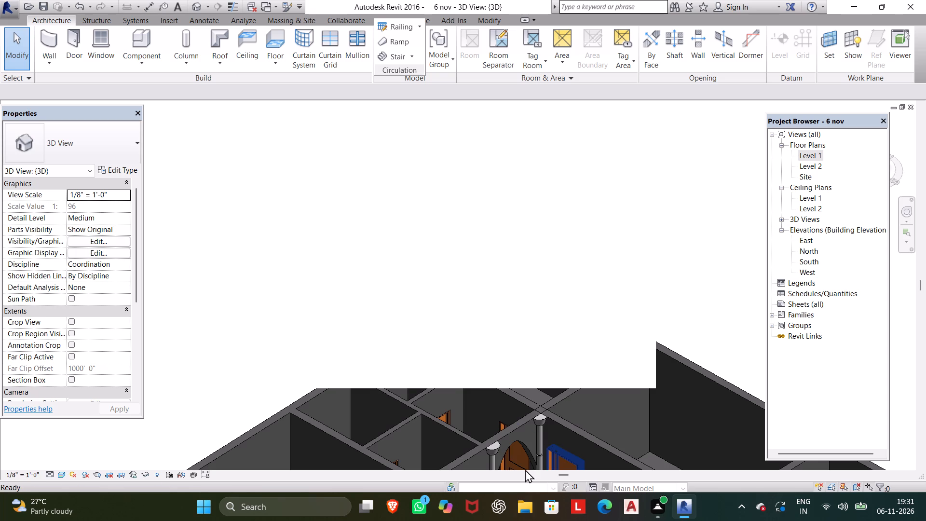
pyautogui.moveTo(528, 451); pyautogui.dragTo(535, 432, button='middle')
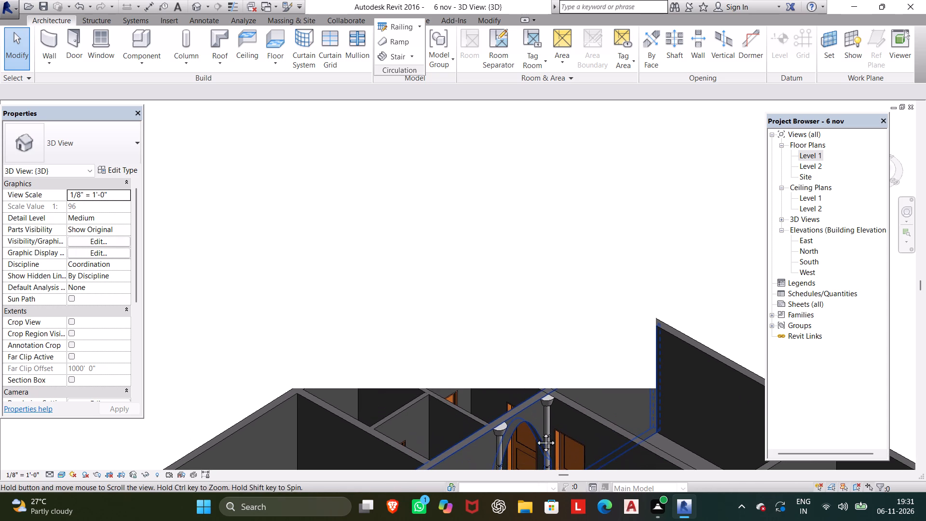
pyautogui.moveTo(535, 432); pyautogui.dragTo(439, 436, button='middle')
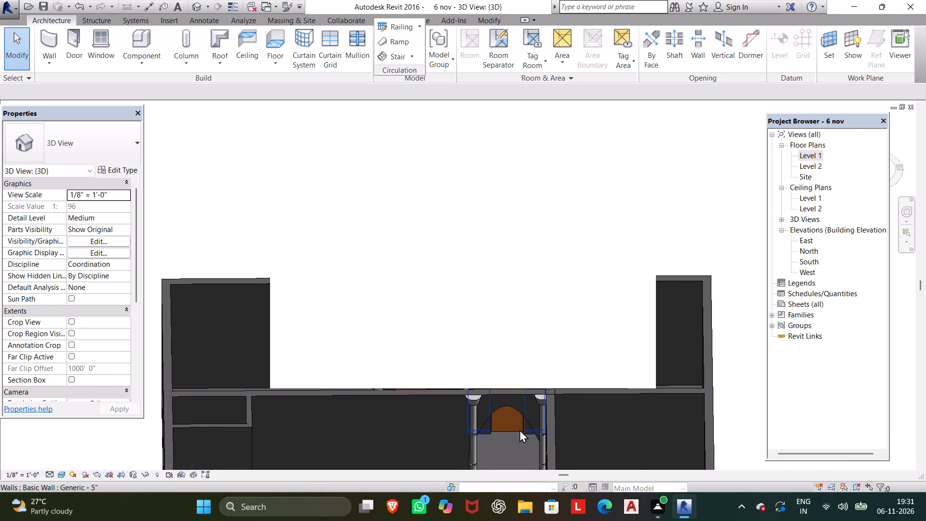
pyautogui.scroll(-4, 519, 429)
pyautogui.moveTo(514, 428); pyautogui.dragTo(511, 439, button='middle')
pyautogui.scroll(2, 477, 427)
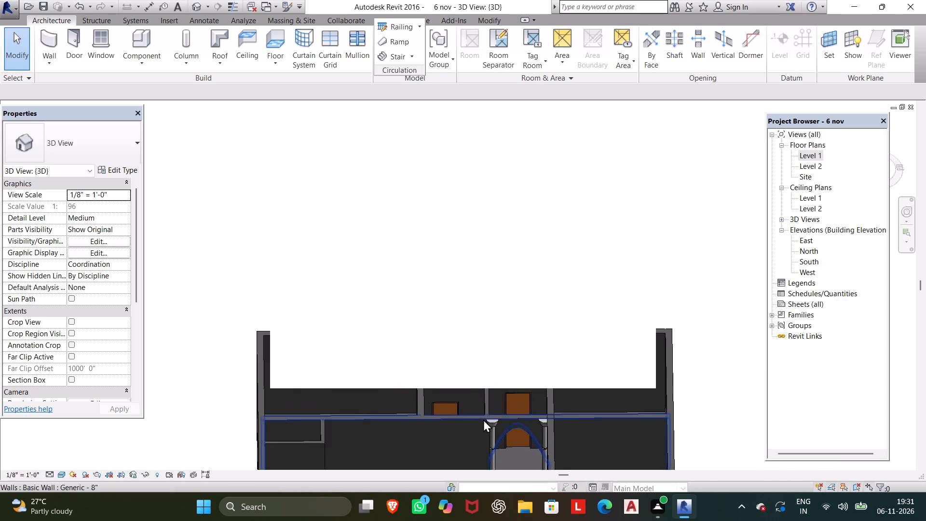
pyautogui.scroll(2, 483, 419)
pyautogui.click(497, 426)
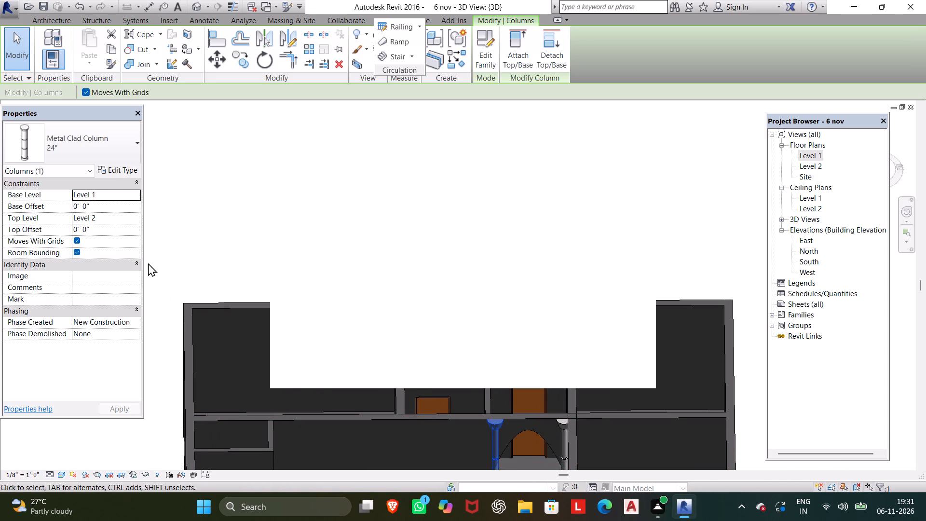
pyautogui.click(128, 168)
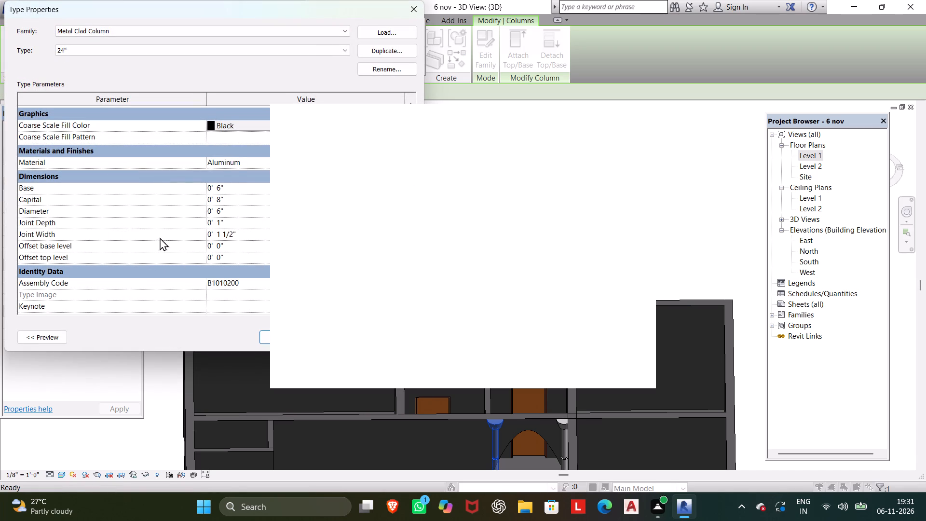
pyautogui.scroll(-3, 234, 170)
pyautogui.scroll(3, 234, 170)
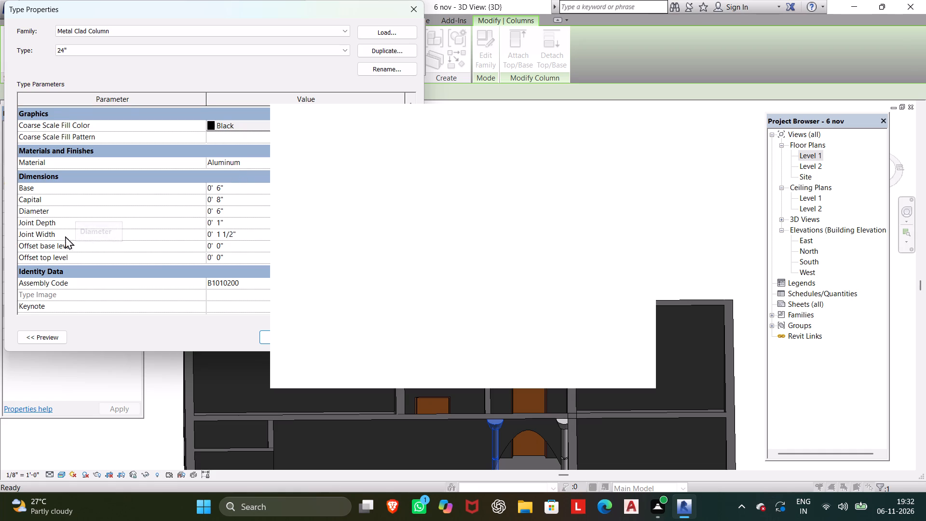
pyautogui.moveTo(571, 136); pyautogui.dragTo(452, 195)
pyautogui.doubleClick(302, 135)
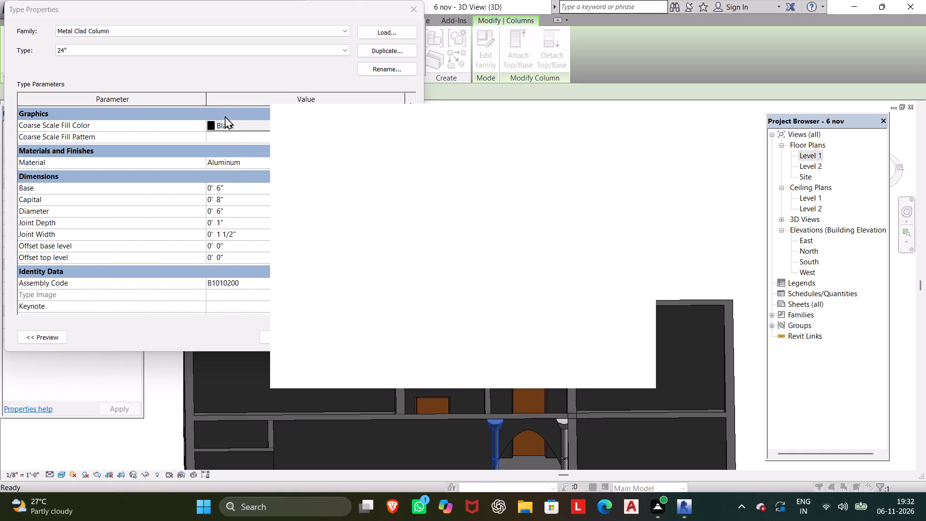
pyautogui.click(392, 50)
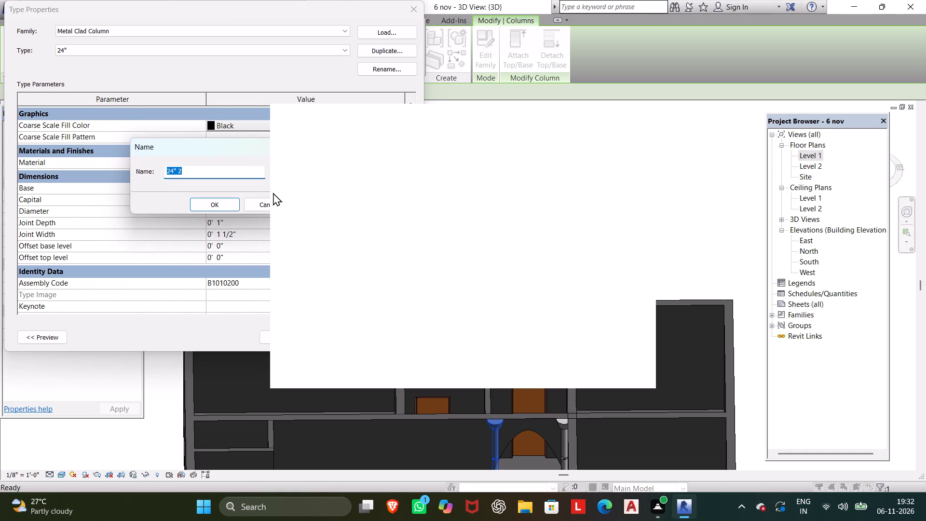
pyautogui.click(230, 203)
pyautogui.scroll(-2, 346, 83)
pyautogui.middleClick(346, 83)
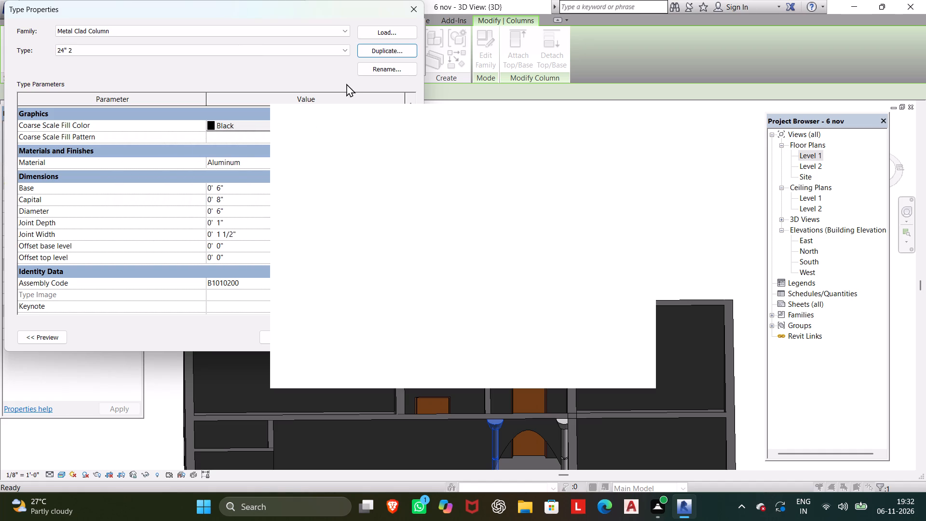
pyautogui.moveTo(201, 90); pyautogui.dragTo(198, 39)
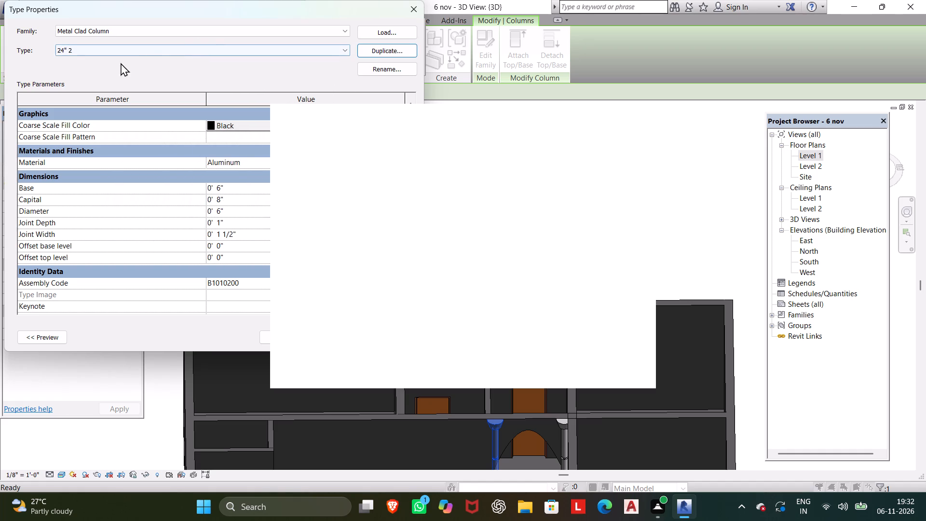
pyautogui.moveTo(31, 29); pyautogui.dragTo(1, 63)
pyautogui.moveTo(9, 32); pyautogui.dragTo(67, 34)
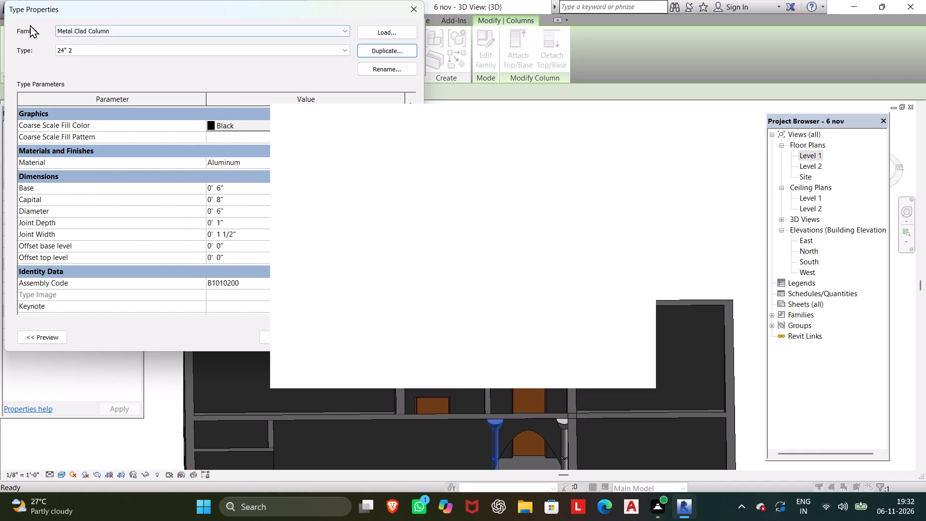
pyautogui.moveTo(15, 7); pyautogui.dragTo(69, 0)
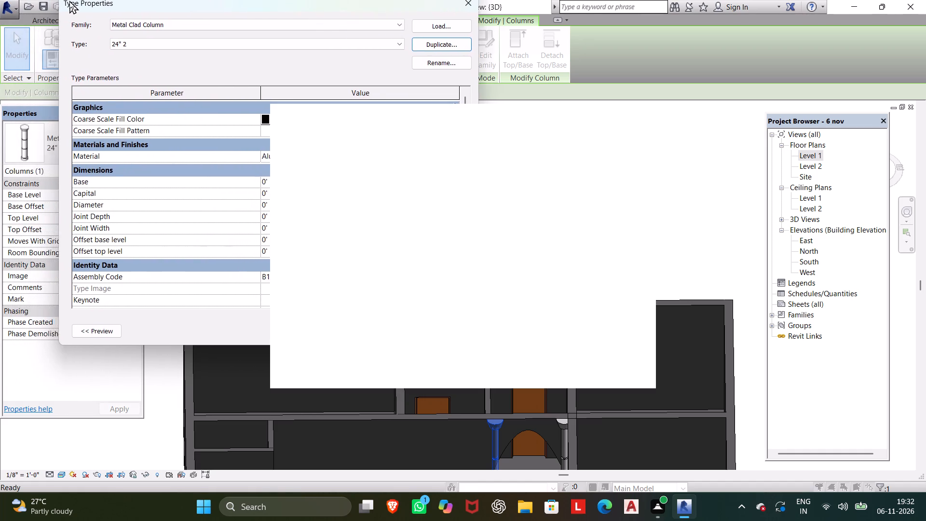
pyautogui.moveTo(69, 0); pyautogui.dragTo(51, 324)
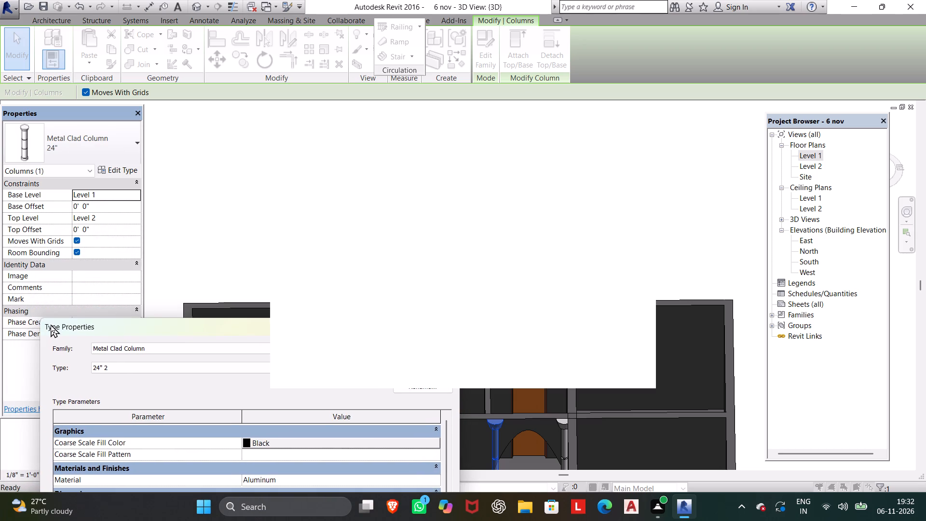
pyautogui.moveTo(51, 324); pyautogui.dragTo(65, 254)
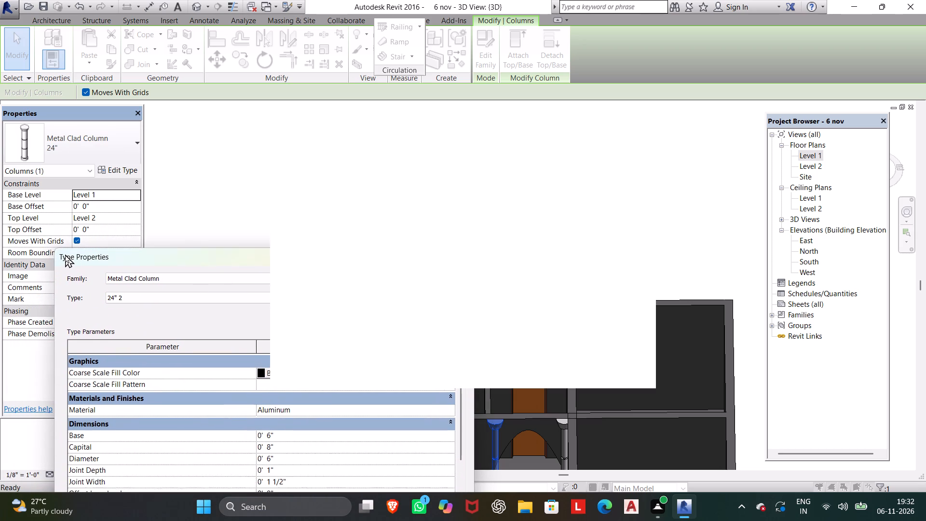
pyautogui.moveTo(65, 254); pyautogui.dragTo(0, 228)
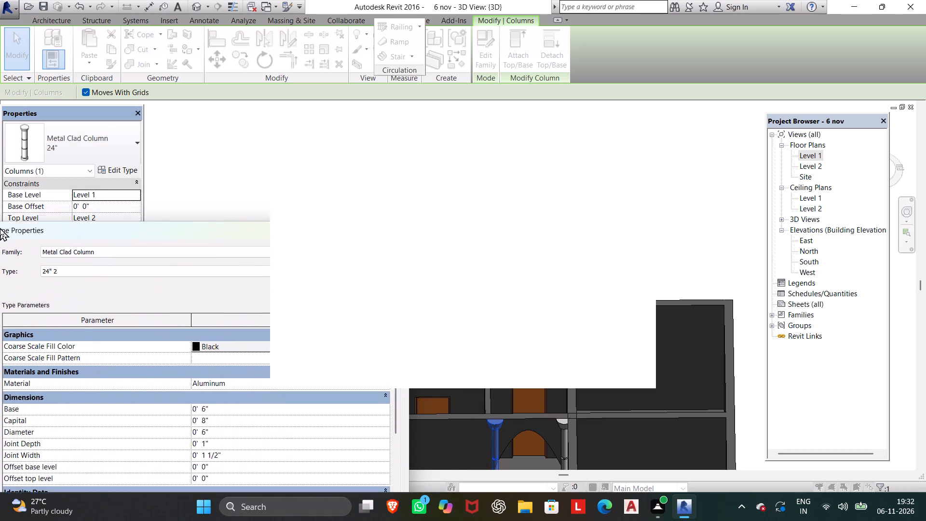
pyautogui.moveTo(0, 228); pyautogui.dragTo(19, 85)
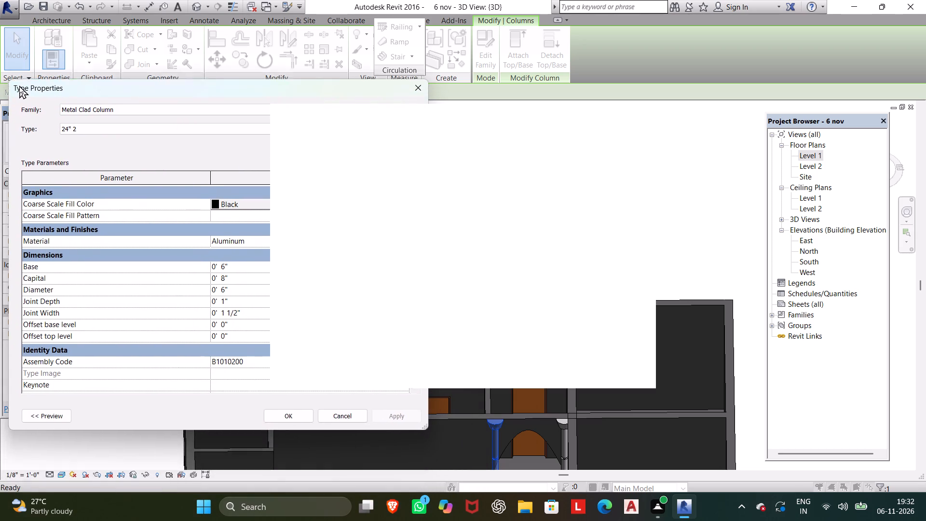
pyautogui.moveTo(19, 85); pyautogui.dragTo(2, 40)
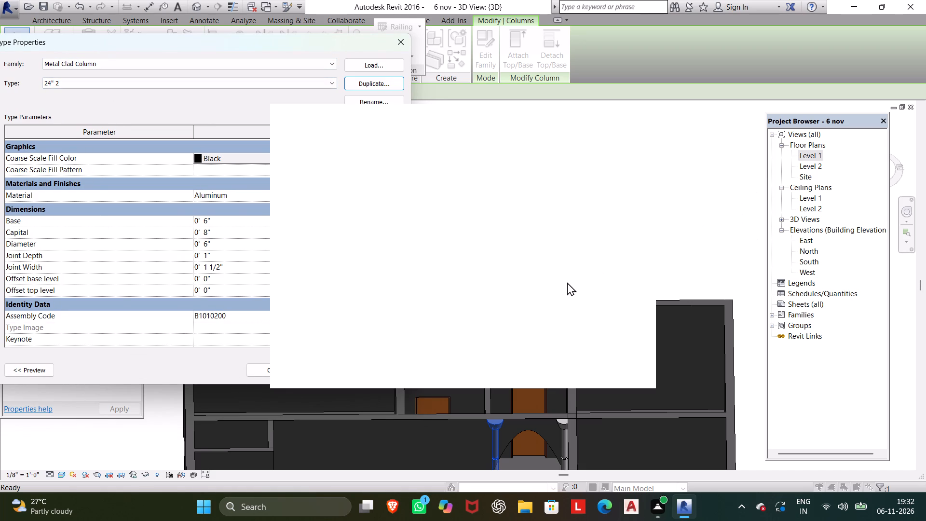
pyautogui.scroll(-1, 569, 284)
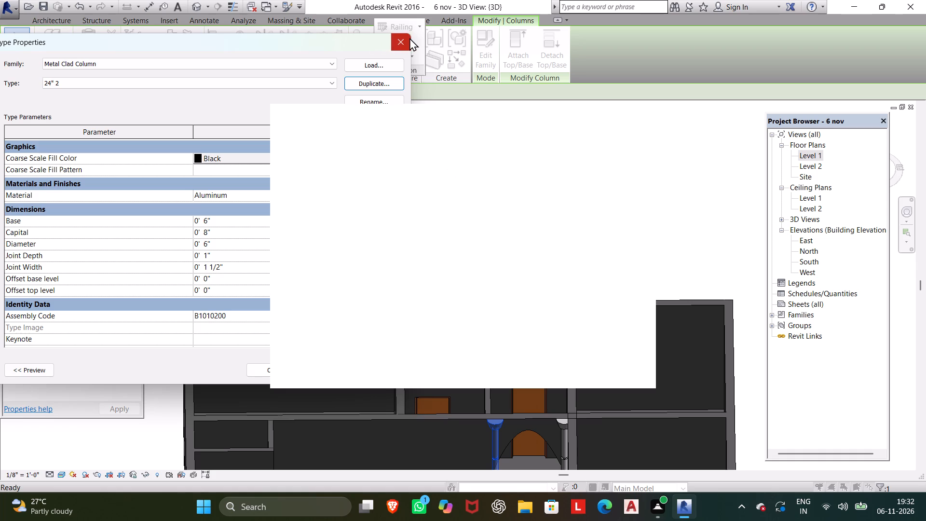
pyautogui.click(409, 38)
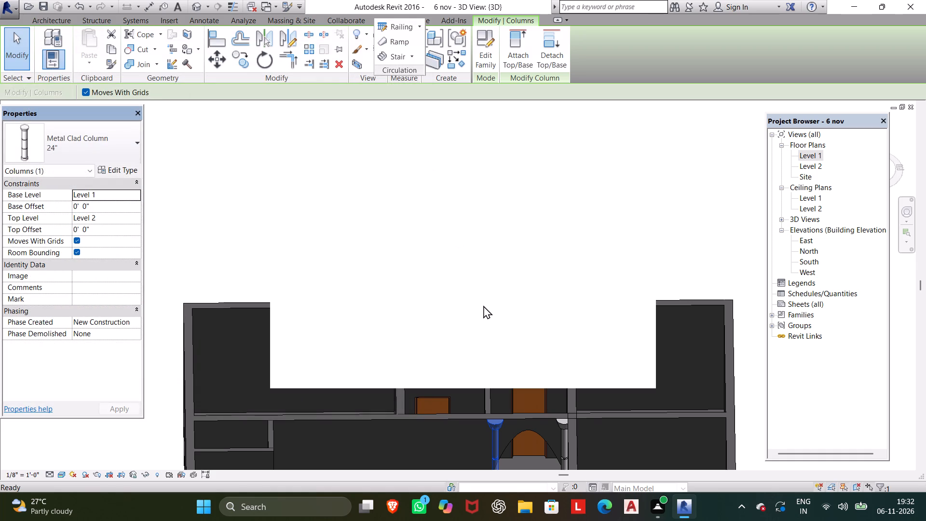
# Save the project.
pyautogui.hotkey('ctrl', 's')
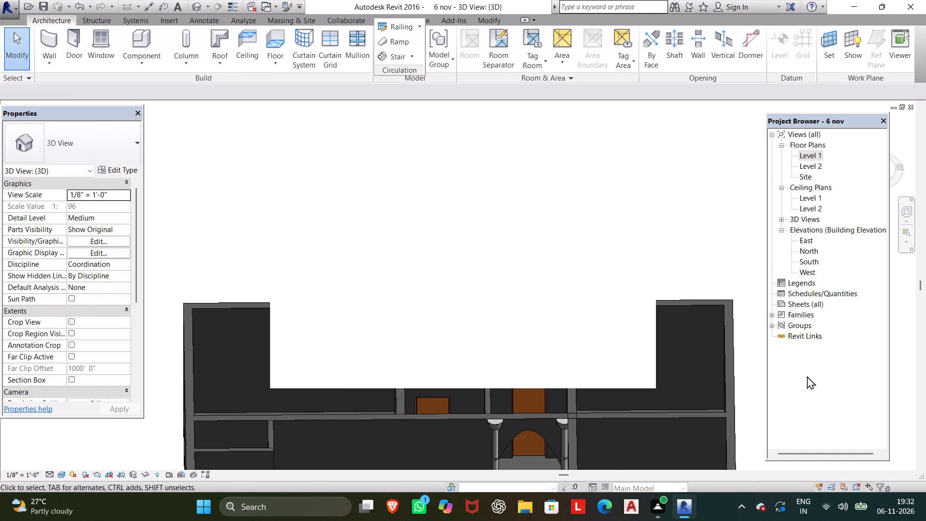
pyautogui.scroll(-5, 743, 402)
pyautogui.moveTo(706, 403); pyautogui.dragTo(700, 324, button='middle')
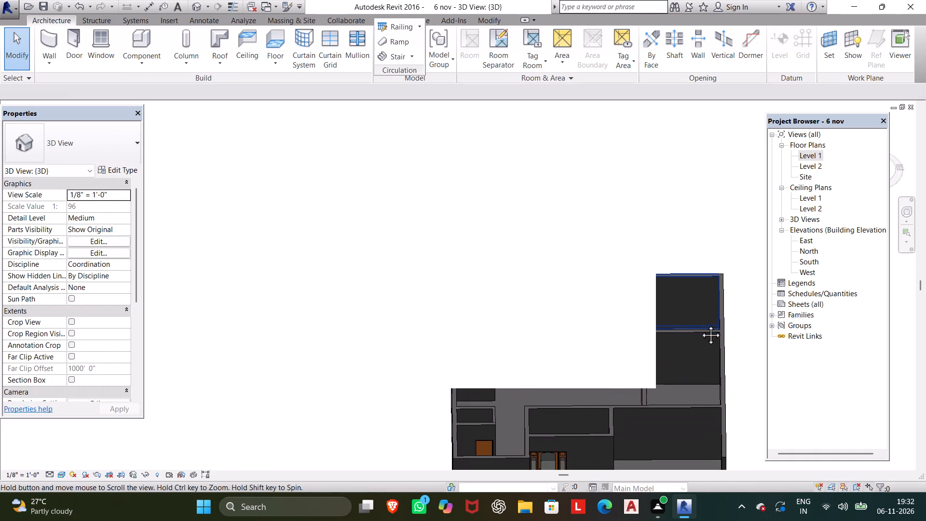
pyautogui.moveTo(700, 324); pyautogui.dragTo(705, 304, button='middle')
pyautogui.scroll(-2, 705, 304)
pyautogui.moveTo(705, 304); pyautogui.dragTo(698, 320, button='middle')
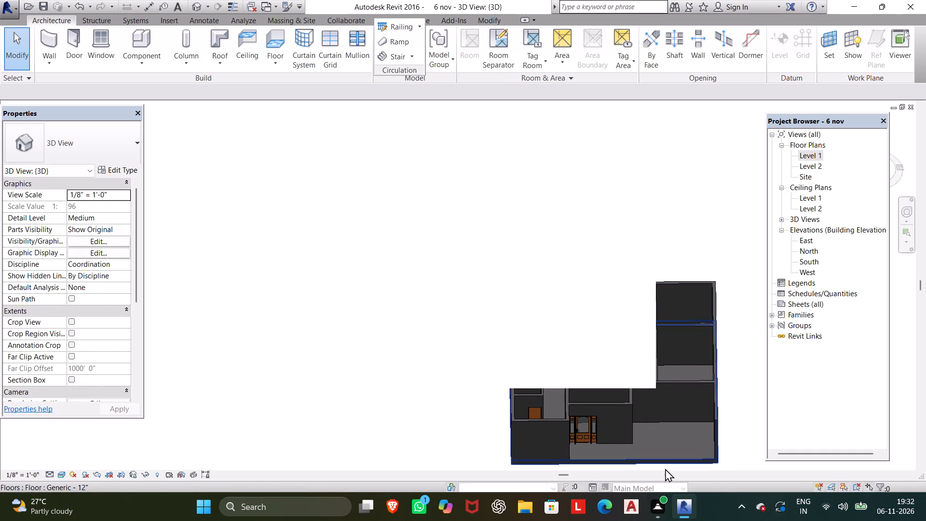
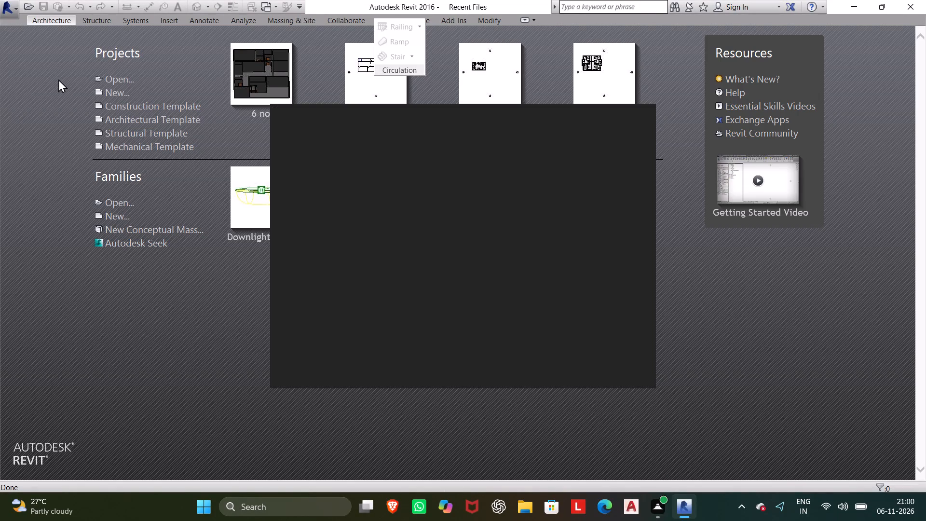
# Open the first recent project, whose name begins with "6 no", from the Recent Files page.
pyautogui.click(256, 73)
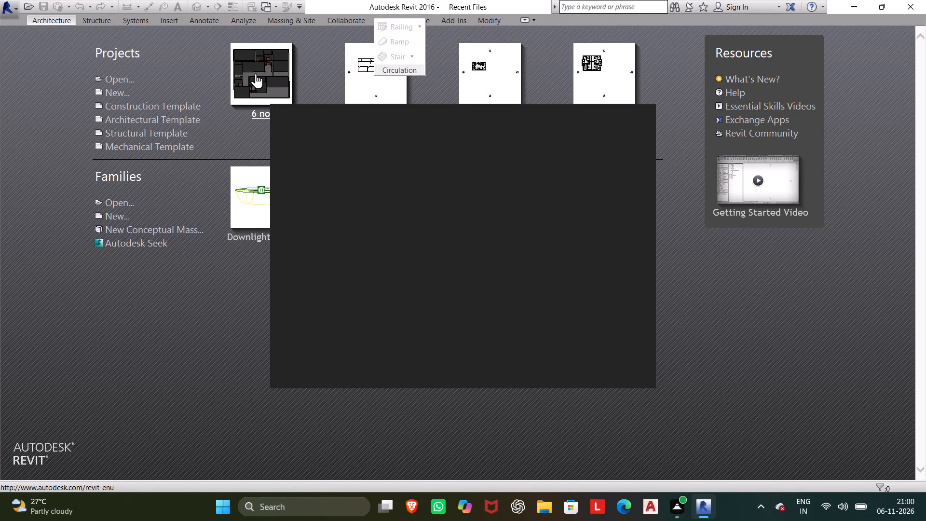
pyautogui.moveTo(925, 397); pyautogui.dragTo(925, 0, button='right')
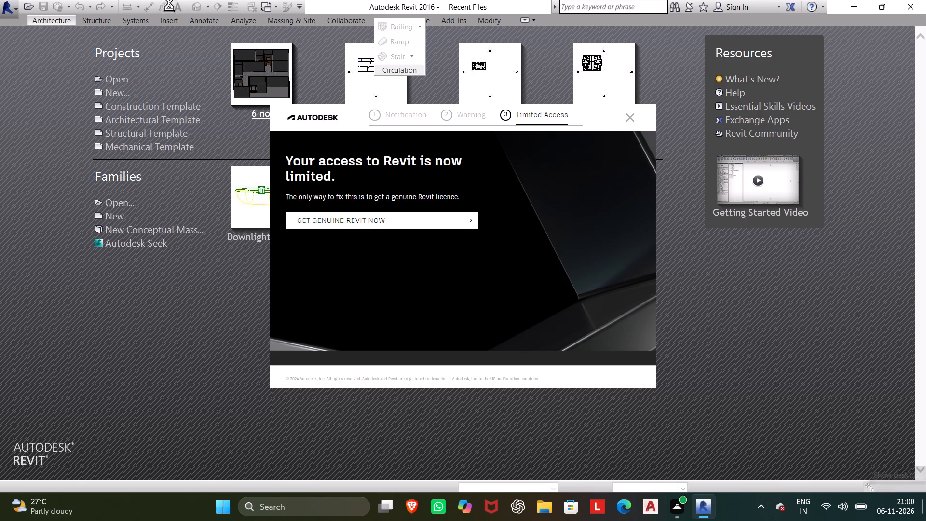
# Close the Autodesk limited access notice covering the Recent Files page.
pyautogui.click(628, 115)
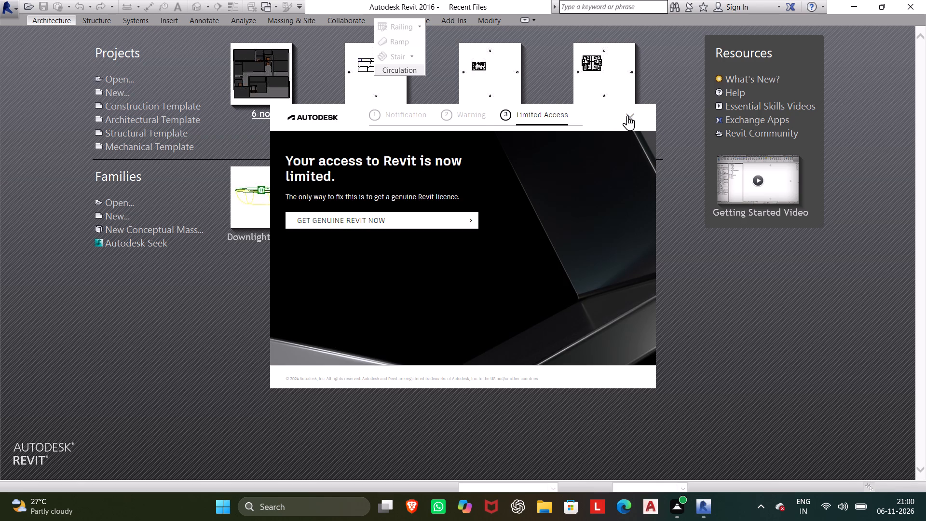
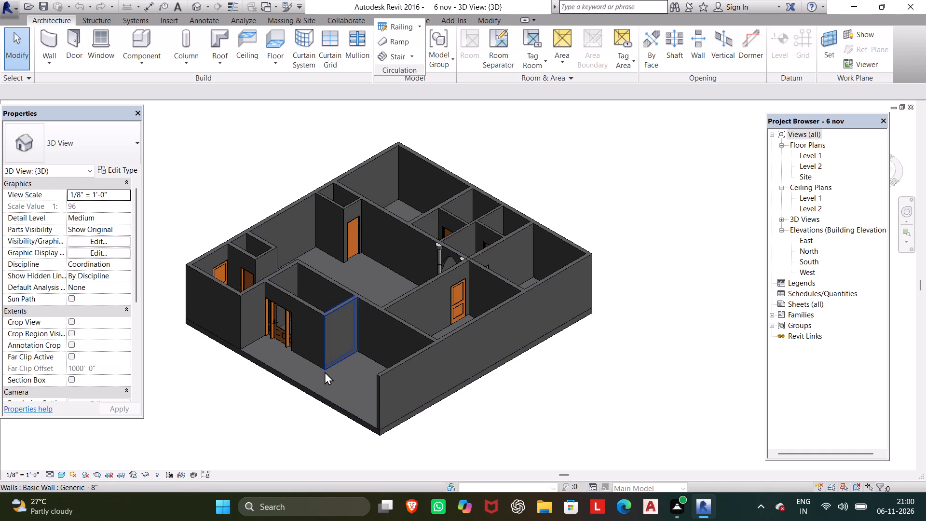
# Open the Level 1 floor plan.
pyautogui.doubleClick(809, 155)
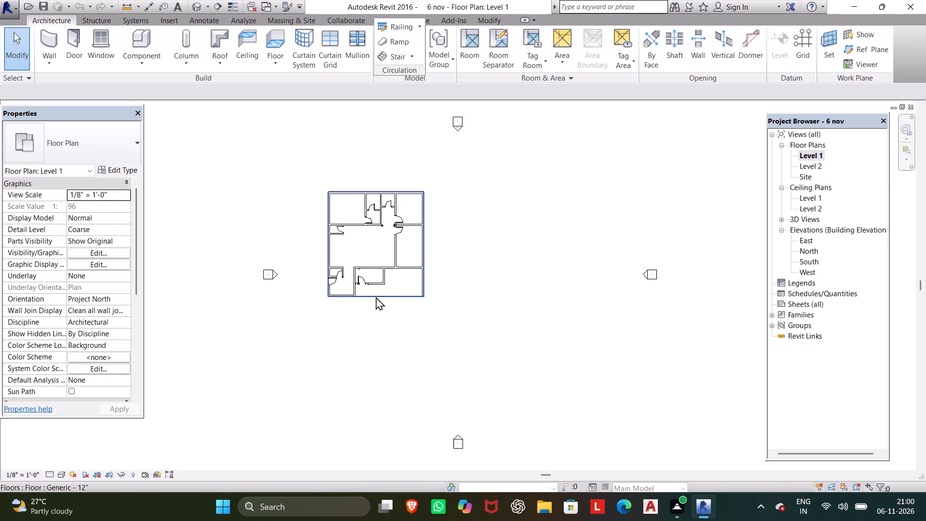
pyautogui.scroll(6, 342, 292)
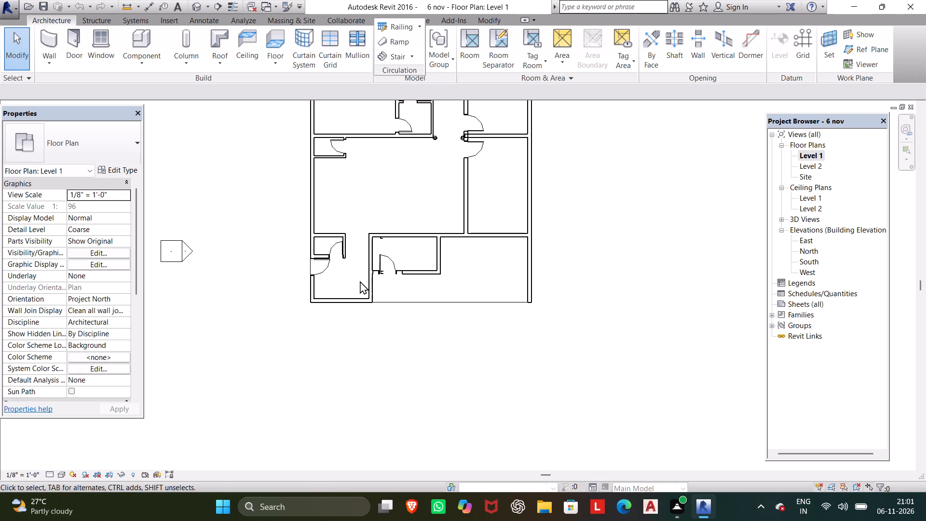
pyautogui.scroll(-2, 375, 274)
pyautogui.moveTo(374, 274); pyautogui.dragTo(394, 318, button='middle')
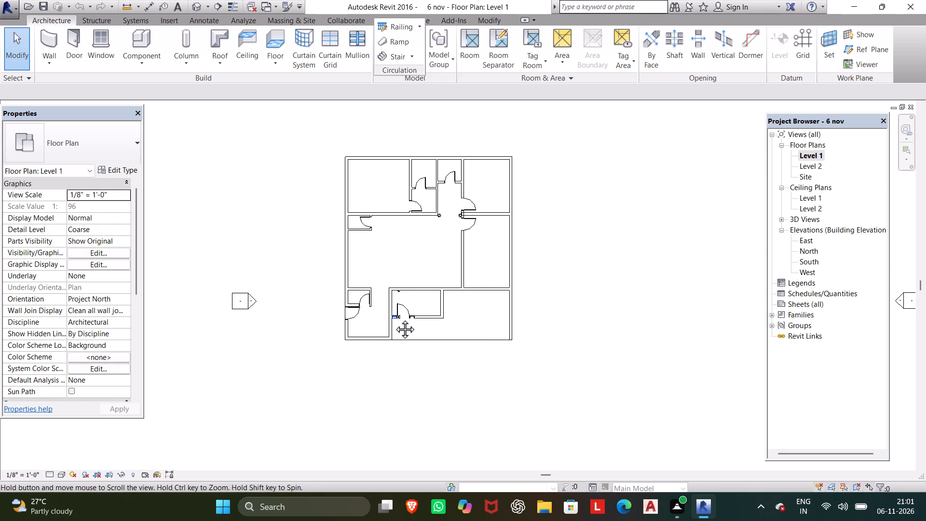
pyautogui.moveTo(394, 318); pyautogui.dragTo(396, 317, button='middle')
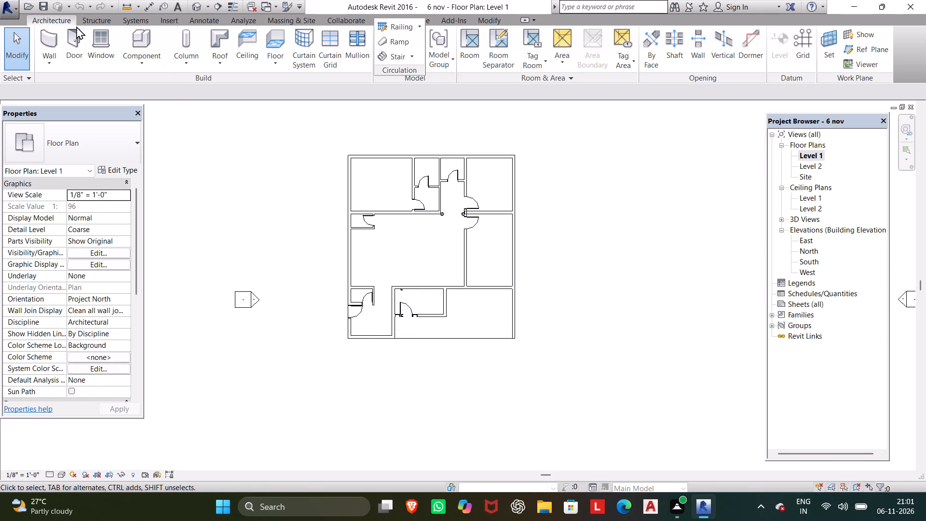
# Load the Casement Dbl with Trim window family from the US Imperial Windows folder for placement.
pyautogui.click(100, 34)
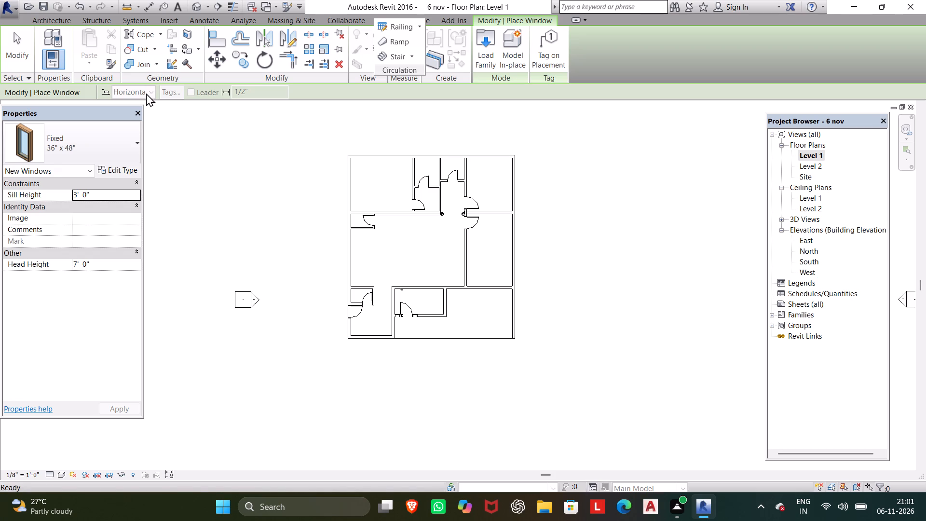
pyautogui.click(490, 44)
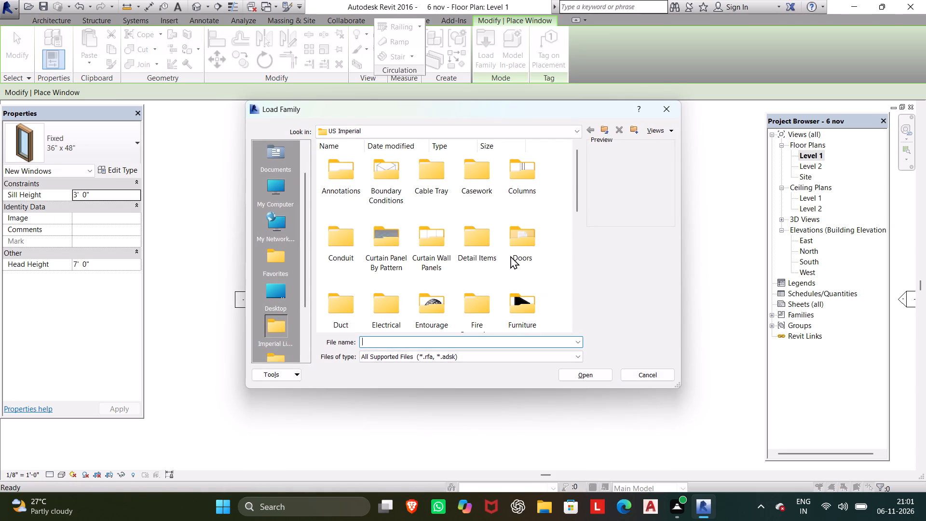
pyautogui.scroll(-7, 510, 257)
pyautogui.click(429, 302)
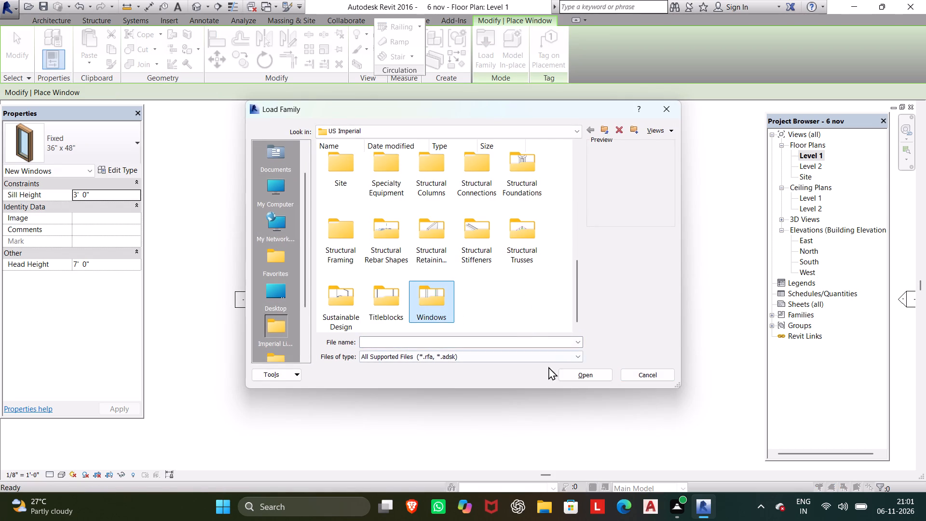
pyautogui.click(575, 374)
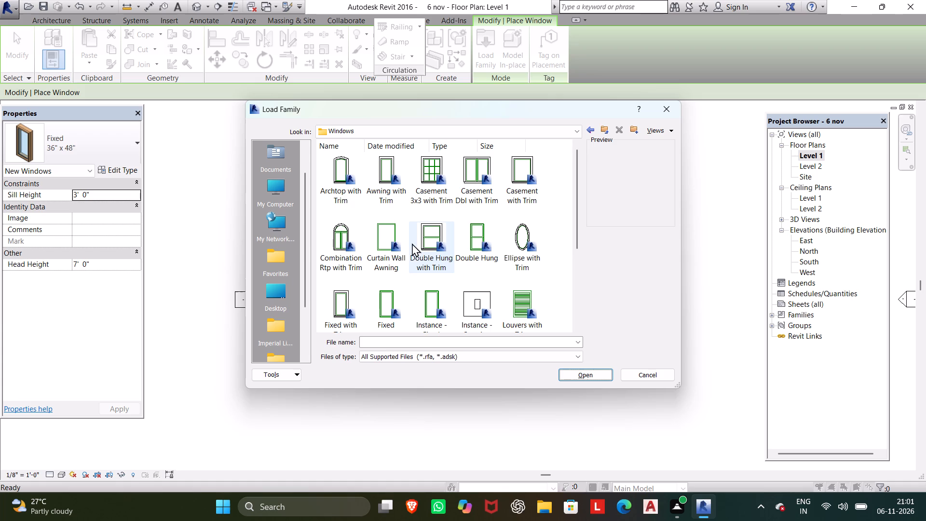
pyautogui.click(472, 167)
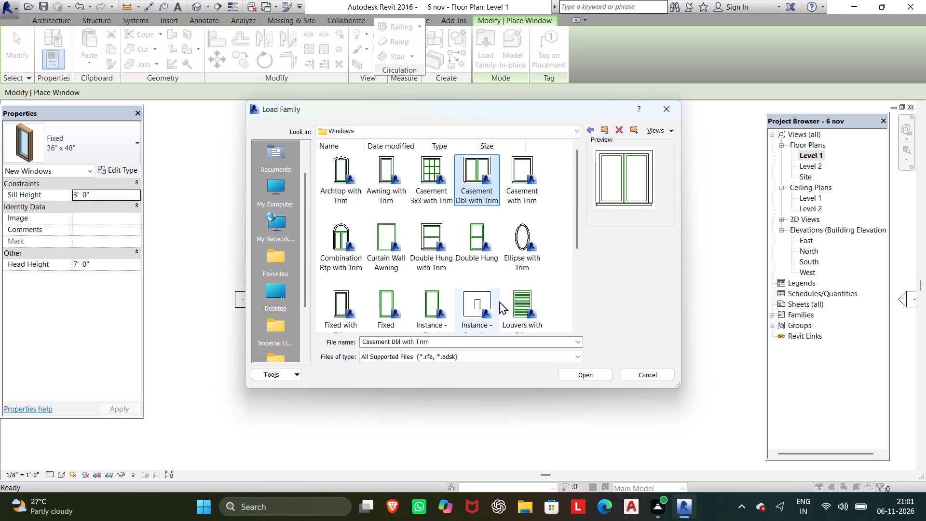
pyautogui.click(578, 374)
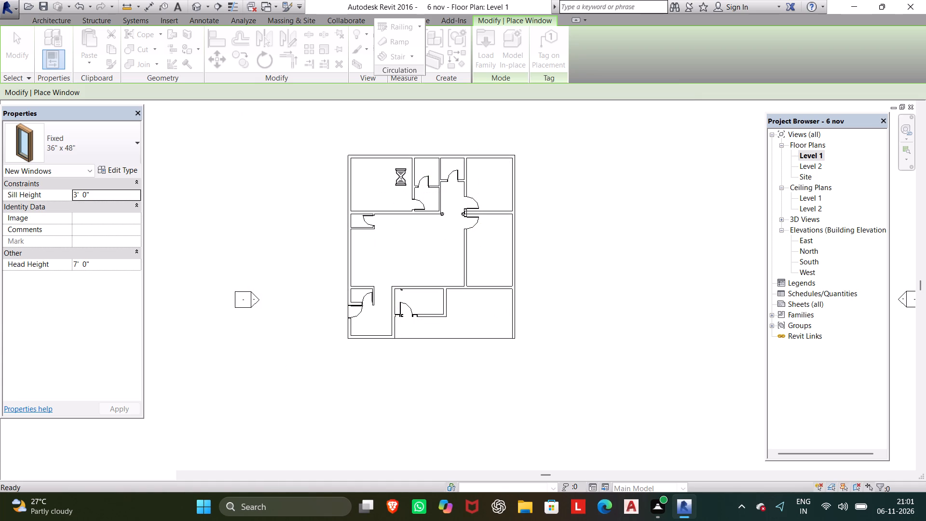
# Place 48" x 48" Casement Dbl with Trim windows in the northwest room's north wall and the northeast room's north and east walls.
pyautogui.scroll(6, 386, 158)
pyautogui.click(385, 156)
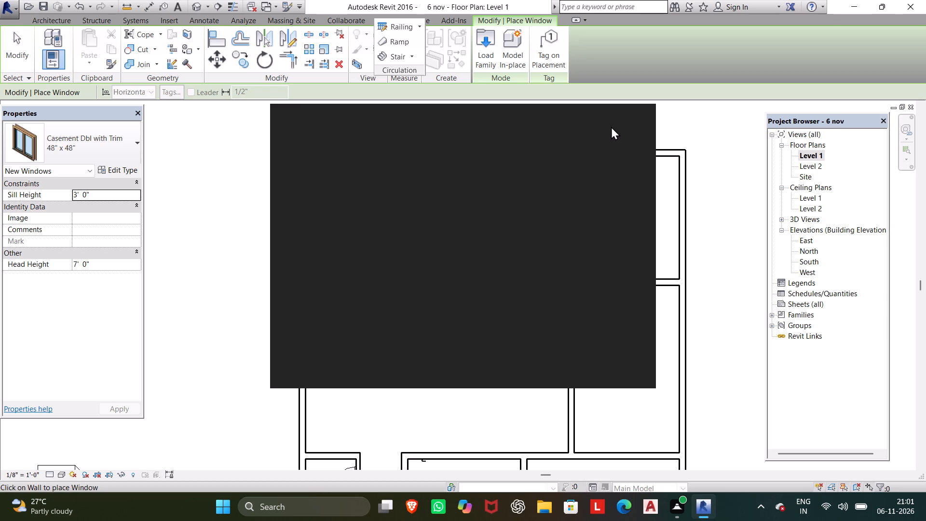
pyautogui.scroll(-3, 694, 379)
pyautogui.moveTo(694, 379); pyautogui.dragTo(694, 359, button='middle')
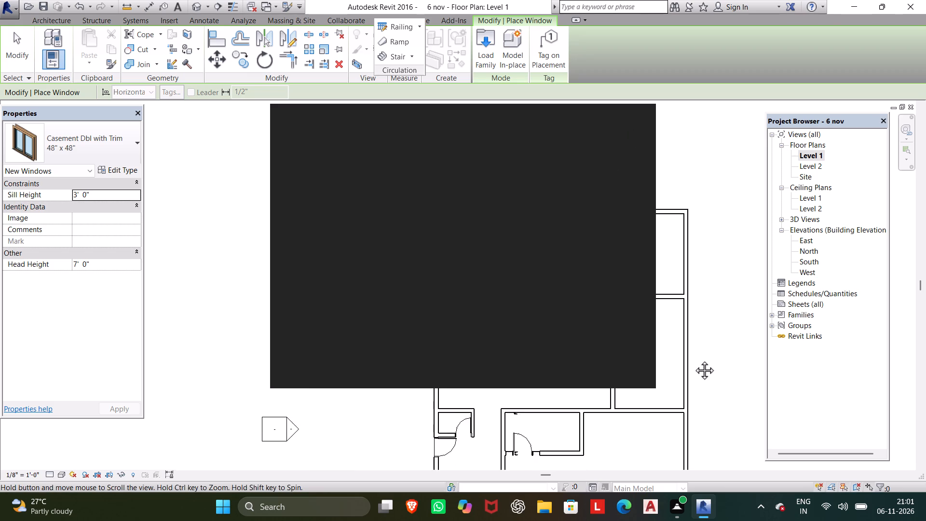
pyautogui.moveTo(694, 359); pyautogui.dragTo(752, 365, button='middle')
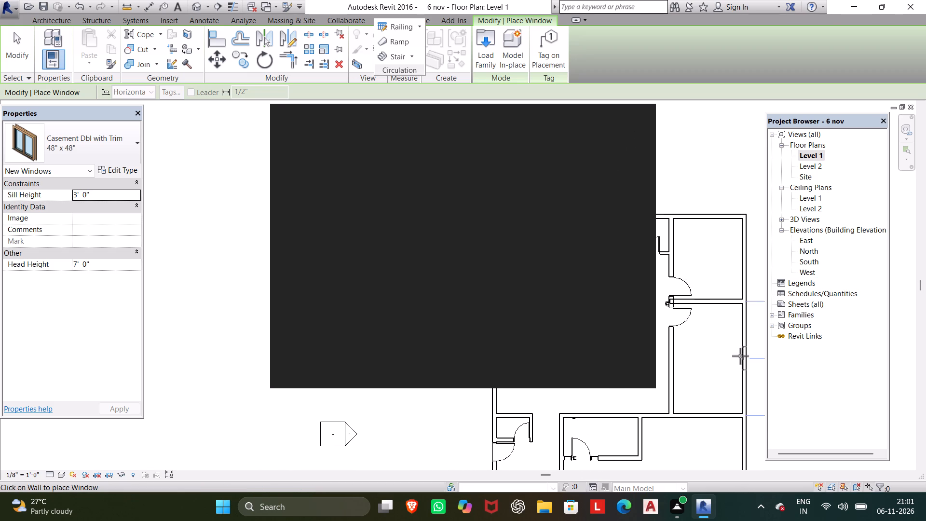
pyautogui.click(706, 219)
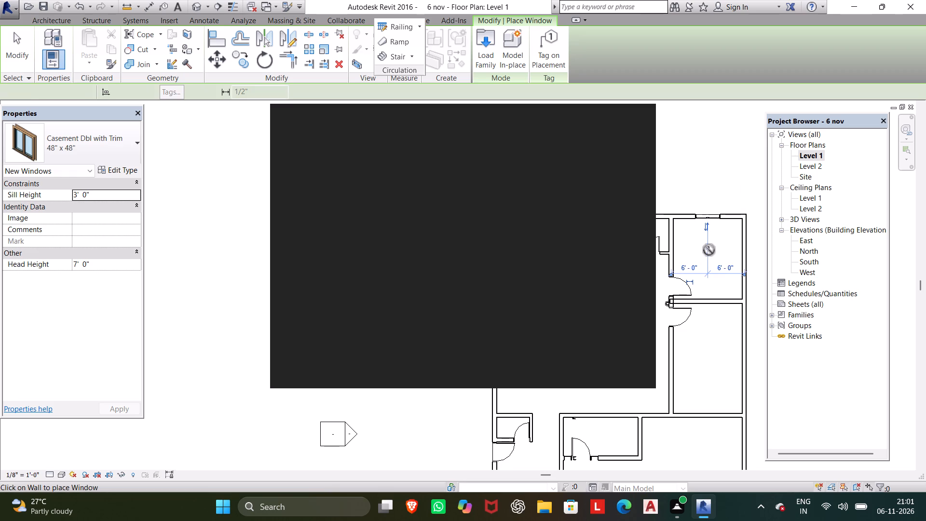
pyautogui.click(745, 261)
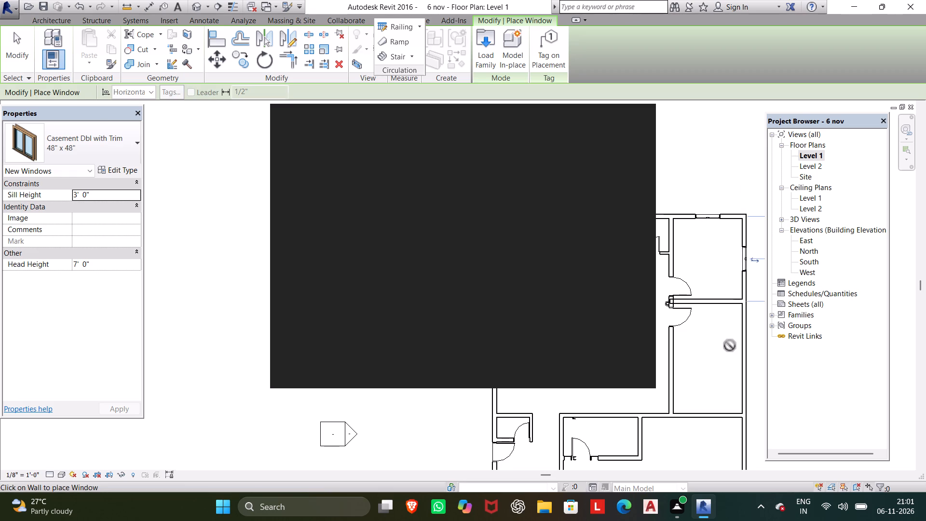
# Place 48" x 48" casement windows midway along the east and south walls of the room just south of the northeast room.
pyautogui.scroll(-2, 730, 345)
pyautogui.moveTo(730, 345); pyautogui.dragTo(732, 325, button='middle')
pyautogui.click(743, 325)
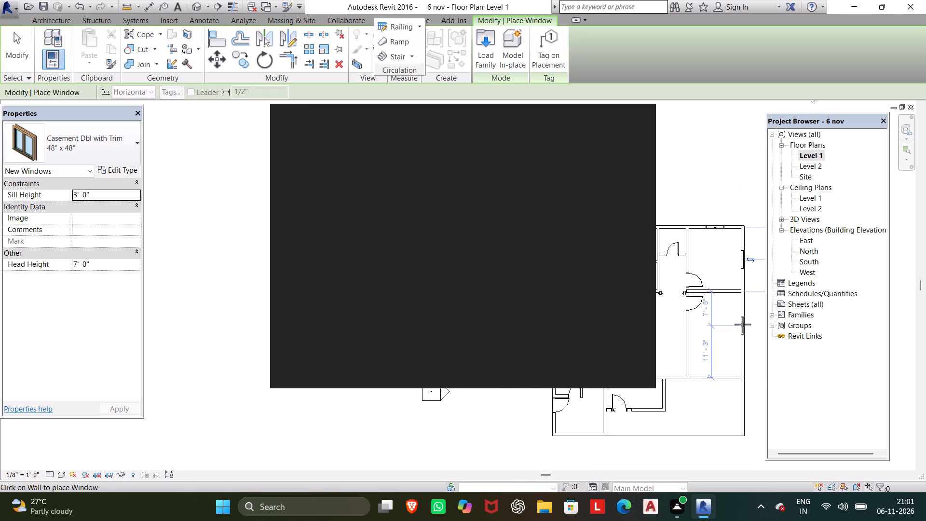
pyautogui.click(717, 377)
# Place a 48" x 48" casement window in the south wall of the southwest corner room.
pyautogui.scroll(-1, 622, 460)
pyautogui.moveTo(622, 460); pyautogui.dragTo(627, 460, button='middle')
pyautogui.moveTo(631, 457); pyautogui.dragTo(638, 458, button='middle')
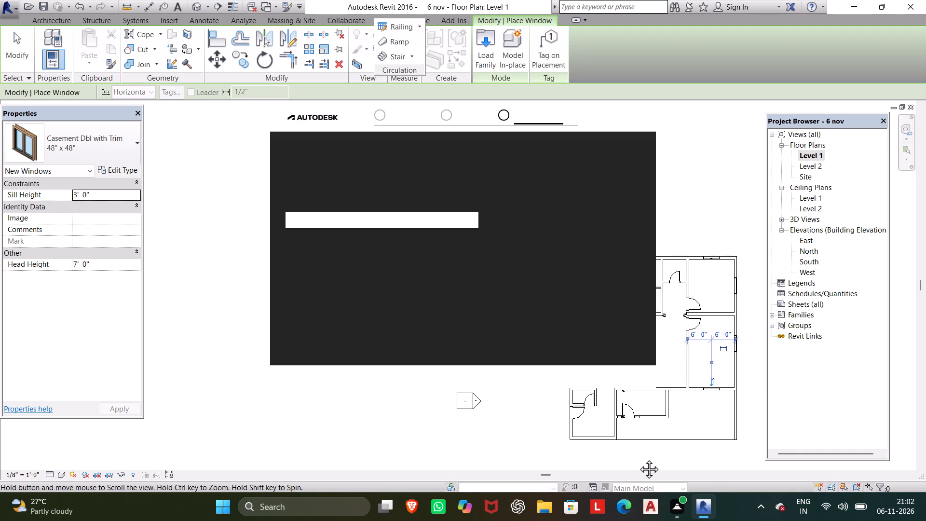
pyautogui.moveTo(638, 458); pyautogui.dragTo(684, 464, button='middle')
pyautogui.scroll(-1, 648, 461)
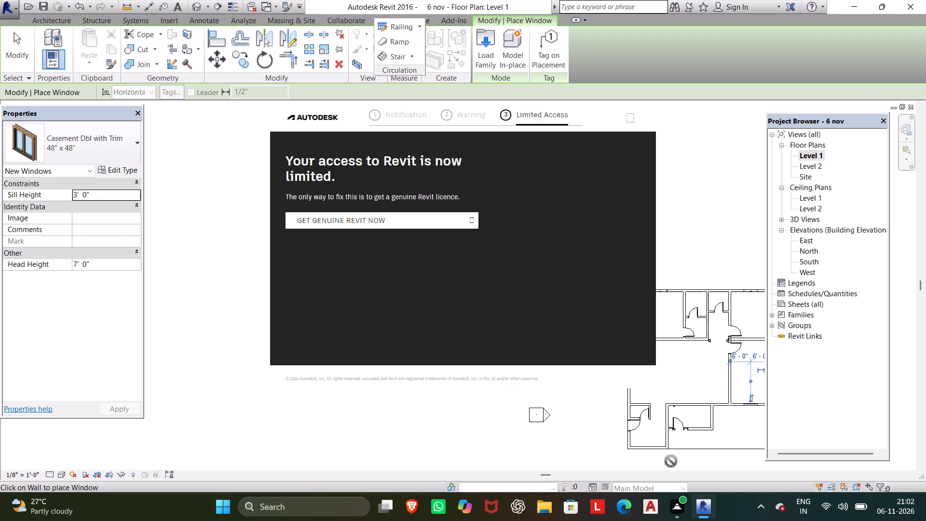
pyautogui.scroll(6, 671, 461)
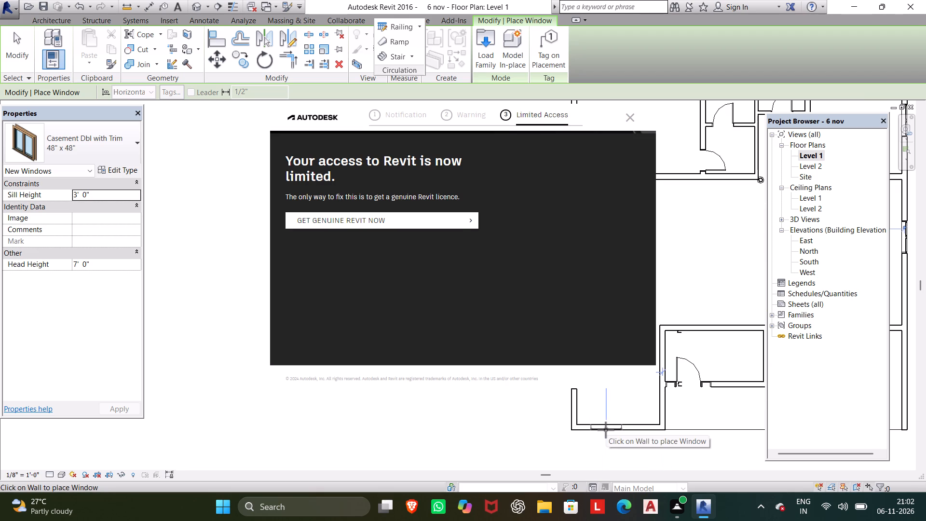
pyautogui.click(606, 430)
# Close the Autodesk limited access notice covering the floor plan.
pyautogui.scroll(-2, 605, 419)
pyautogui.moveTo(605, 419); pyautogui.dragTo(607, 463, button='middle')
pyautogui.moveTo(611, 443); pyautogui.dragTo(598, 487, button='middle')
pyautogui.scroll(-1, 611, 443)
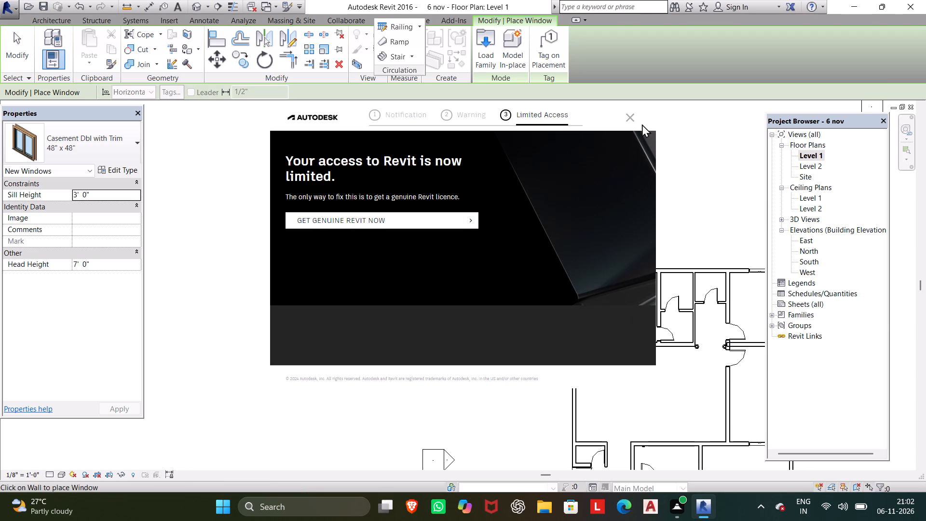
pyautogui.click(632, 117)
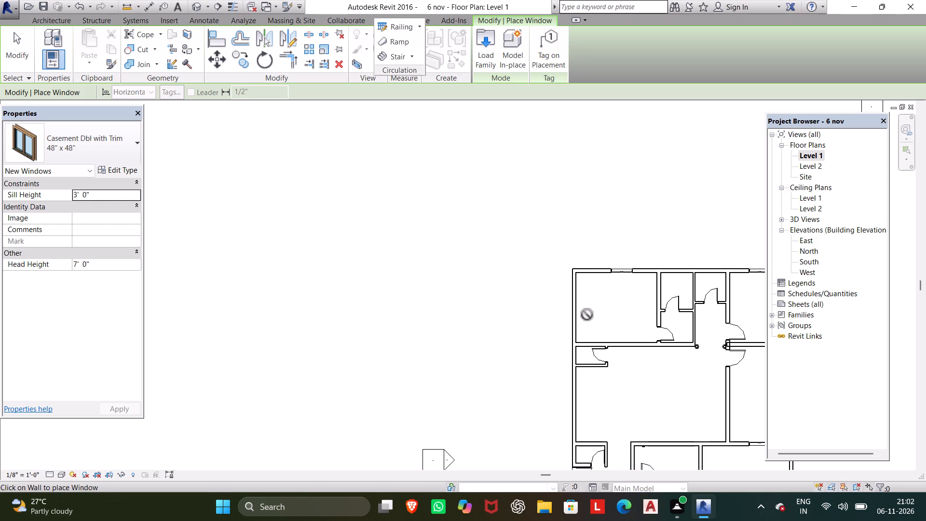
# Place casement windows in the west walls of the central hall and northwest room, and in the small entrance room's east wall.
pyautogui.click(568, 403)
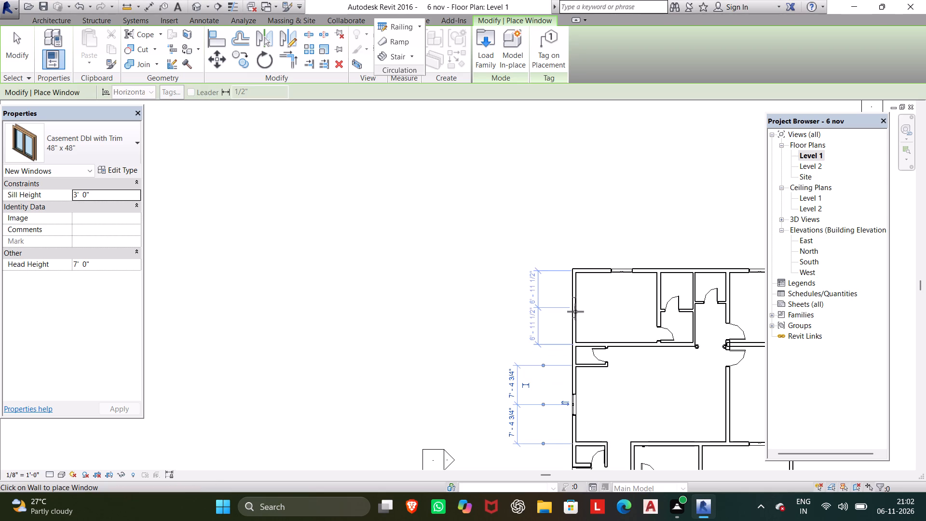
pyautogui.click(572, 307)
pyautogui.scroll(-2, 510, 306)
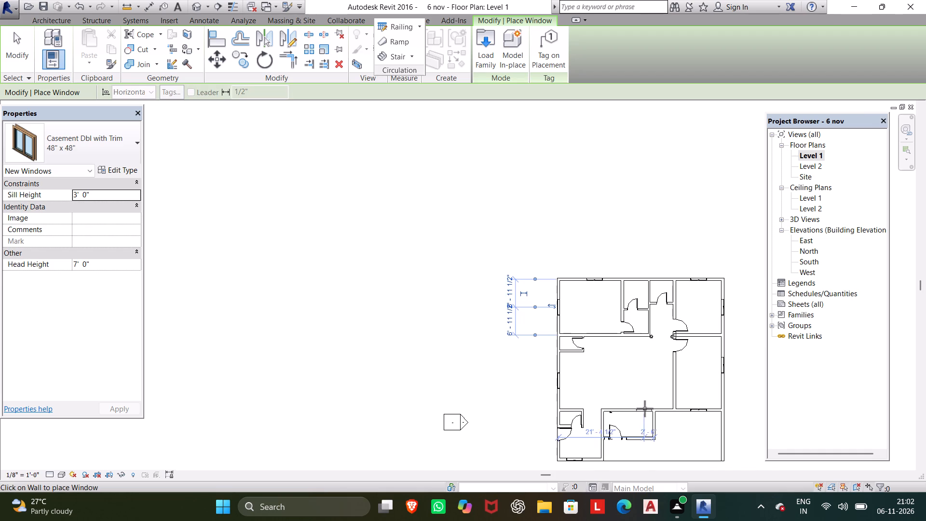
pyautogui.click(659, 424)
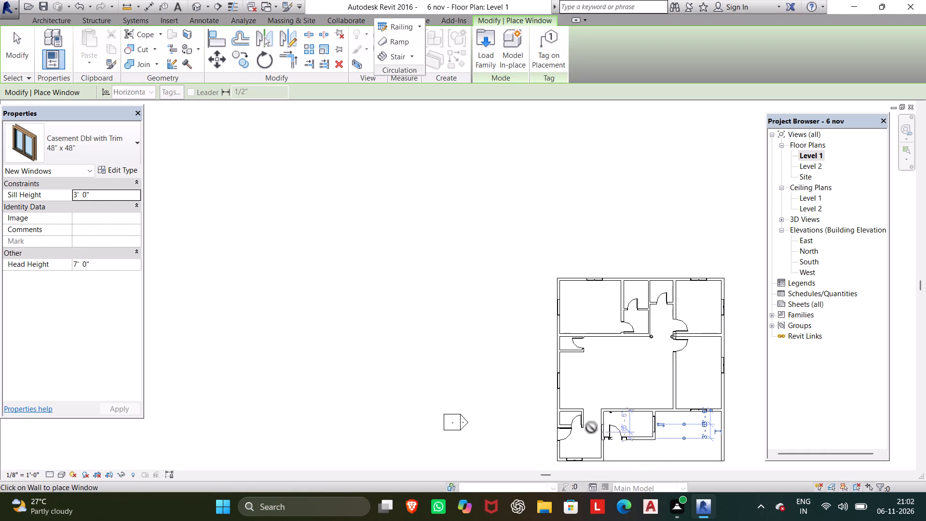
pyautogui.scroll(4, 592, 298)
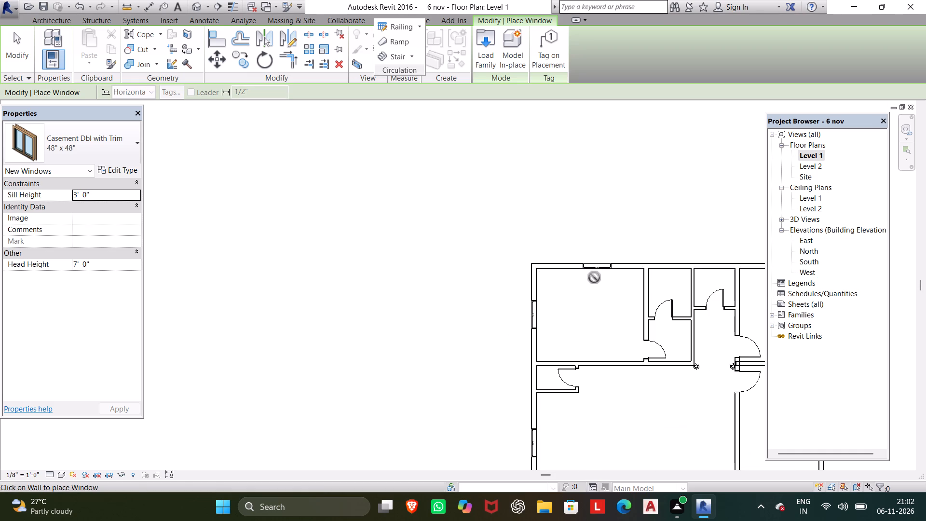
pyautogui.press('Escape')
pyautogui.press('Escape')
pyautogui.press('Escape')
# Flip the facing of the window in the northwest room's north wall.
pyautogui.click(600, 268)
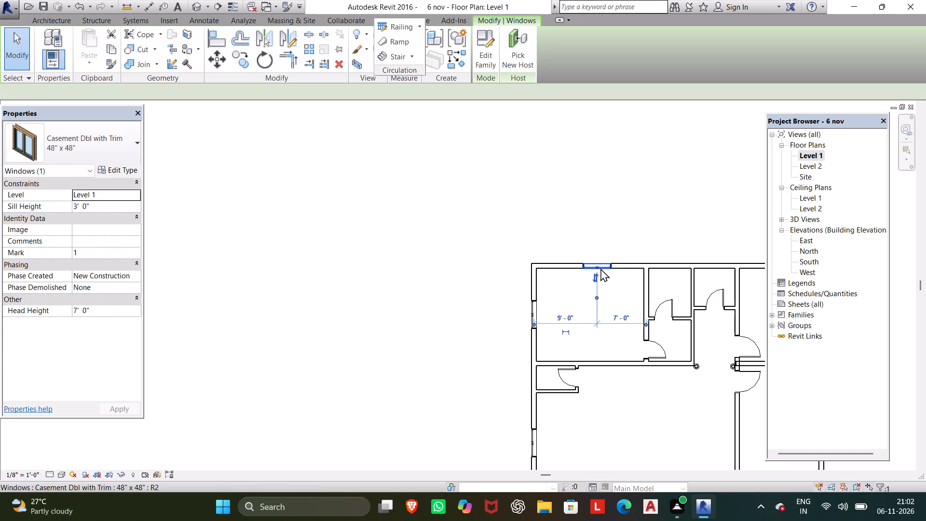
pyautogui.click(595, 279)
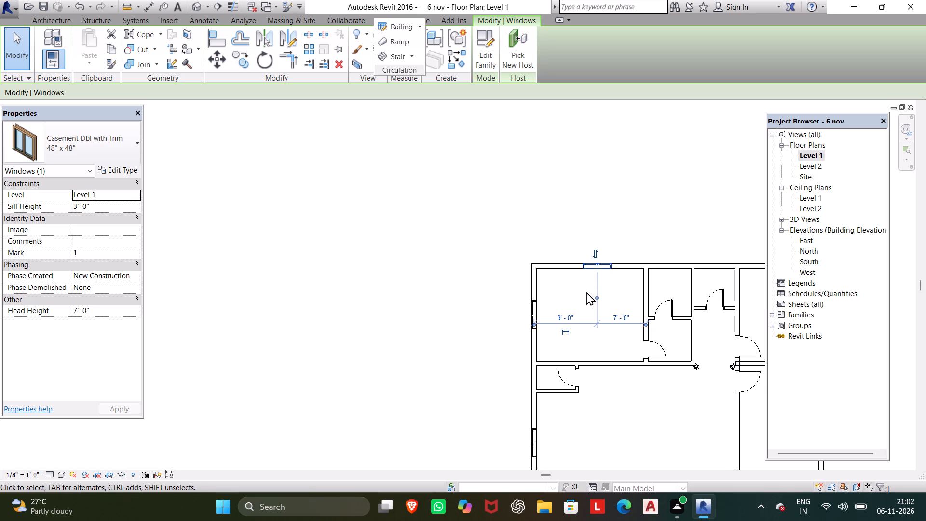
# Open the default 3D view and examine the placed windows from all sides of the house.
pyautogui.click(193, 5)
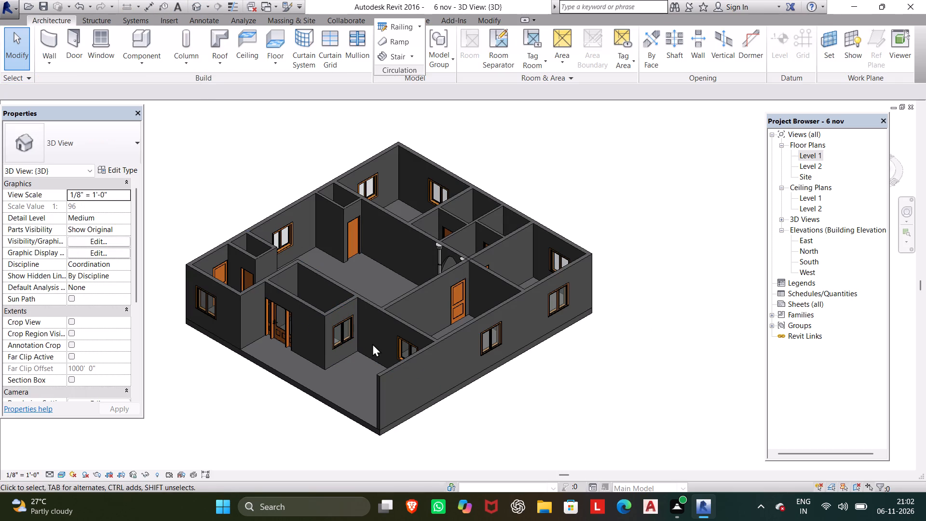
pyautogui.keyDown('shift'); pyautogui.moveTo(372, 342); pyautogui.dragTo(373, 365, button='middle'); pyautogui.keyUp('shift')
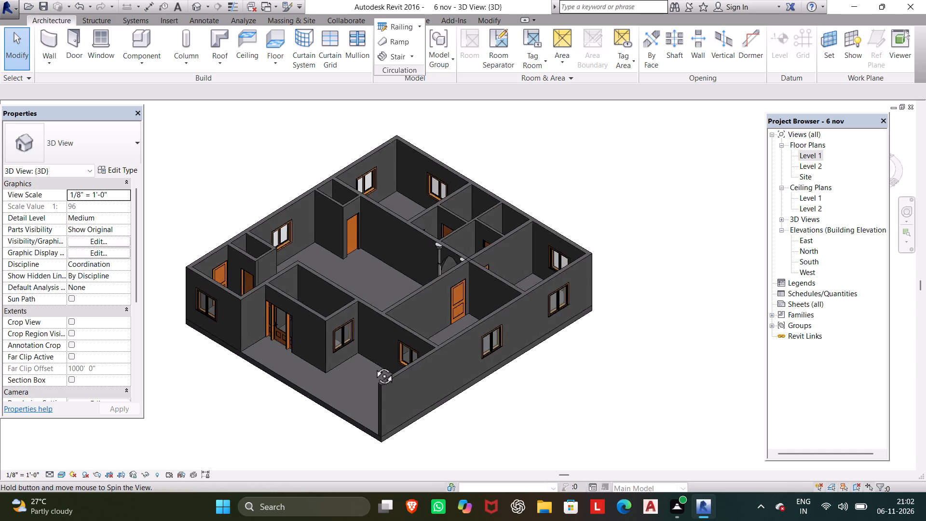
pyautogui.keyDown('shift'); pyautogui.moveTo(373, 365); pyautogui.dragTo(571, 337, button='middle'); pyautogui.keyUp('shift')
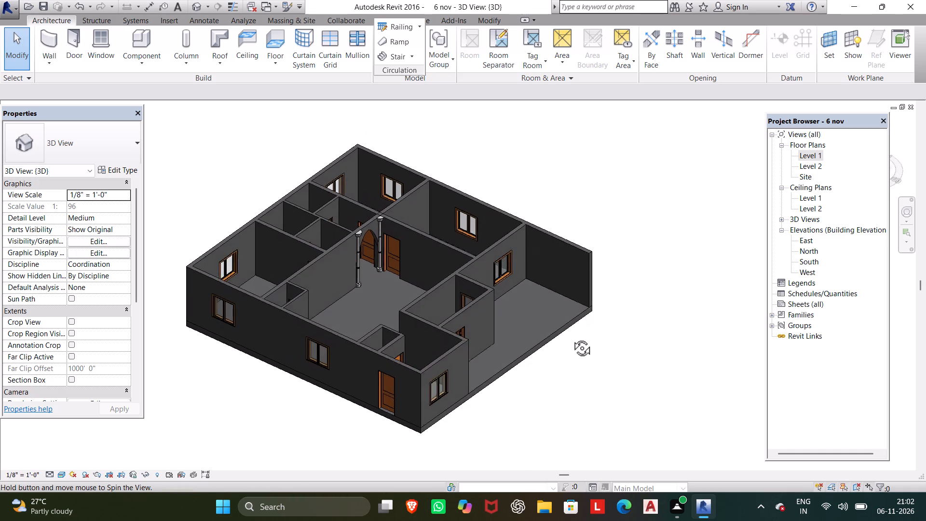
pyautogui.keyDown('shift'); pyautogui.moveTo(571, 337); pyautogui.dragTo(573, 337, button='middle'); pyautogui.keyUp('shift')
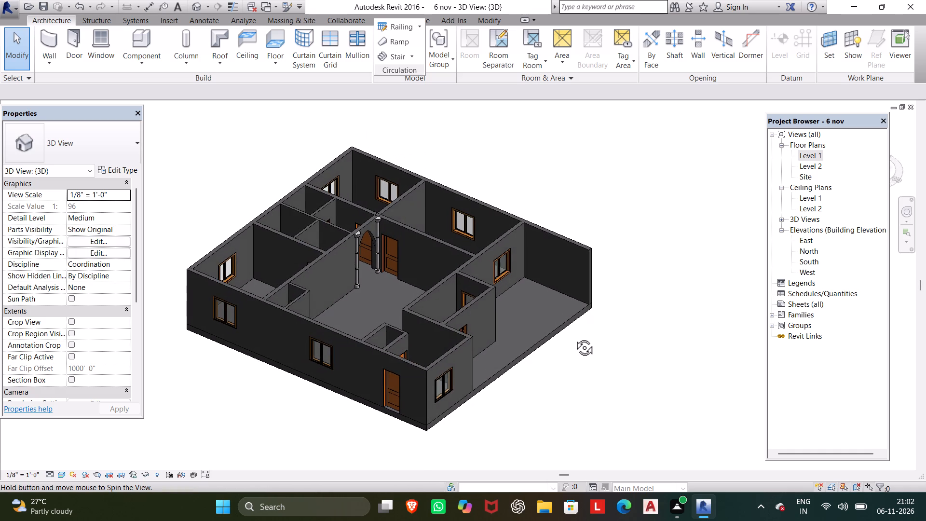
pyautogui.keyDown('shift'); pyautogui.moveTo(573, 337); pyautogui.dragTo(744, 296, button='middle'); pyautogui.keyUp('shift')
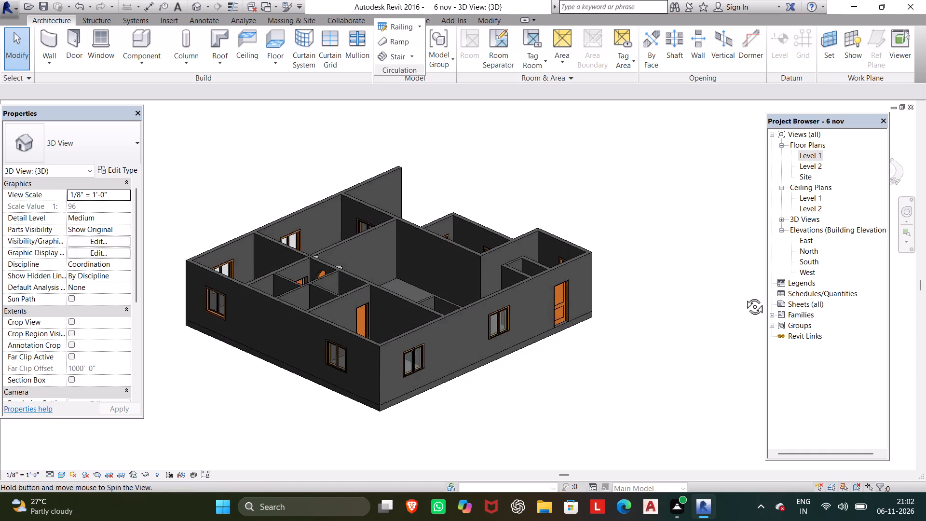
pyautogui.keyDown('shift'); pyautogui.moveTo(744, 296); pyautogui.dragTo(446, 440, button='middle'); pyautogui.keyUp('shift')
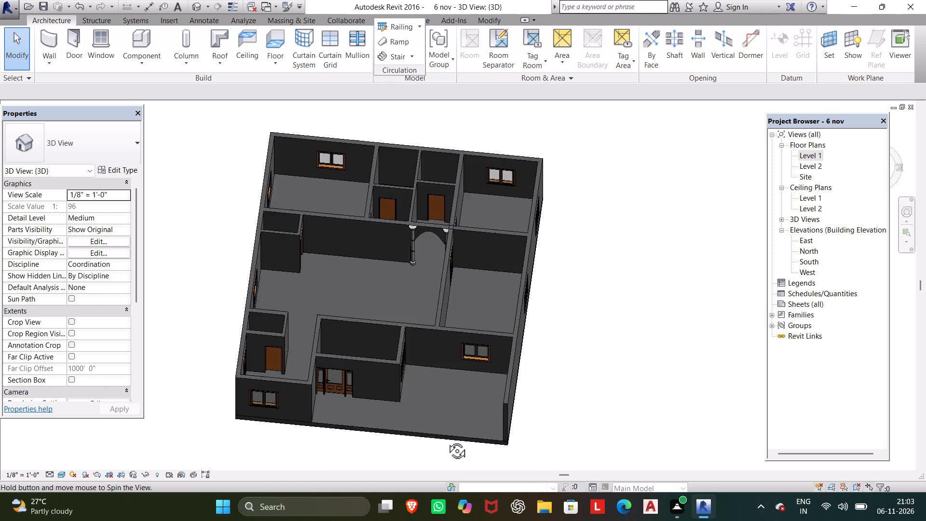
pyautogui.keyDown('shift'); pyautogui.moveTo(446, 440); pyautogui.dragTo(360, 384, button='middle'); pyautogui.keyUp('shift')
# Return to the Level 1 floor plan.
pyautogui.click(800, 153)
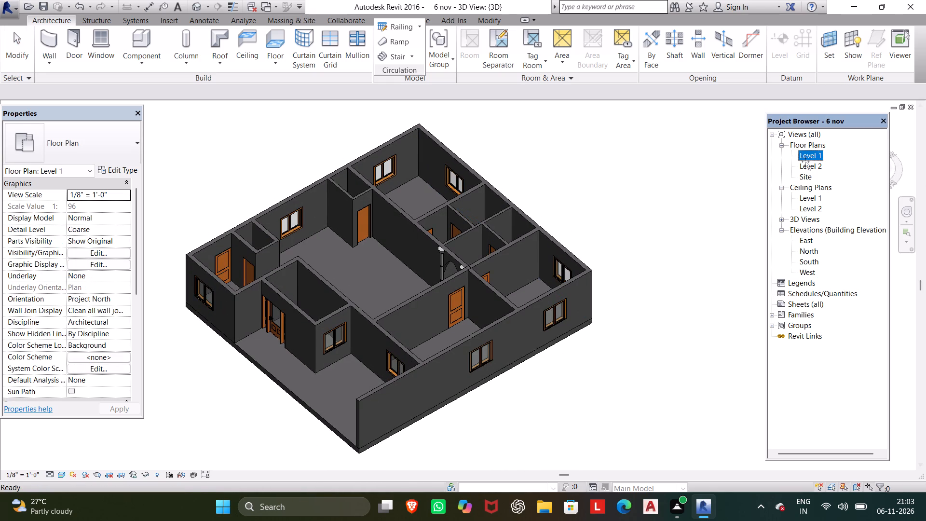
pyautogui.click(801, 156)
pyautogui.scroll(-2, 783, 168)
pyautogui.moveTo(778, 169); pyautogui.dragTo(628, 135, button='middle')
pyautogui.scroll(1, 628, 135)
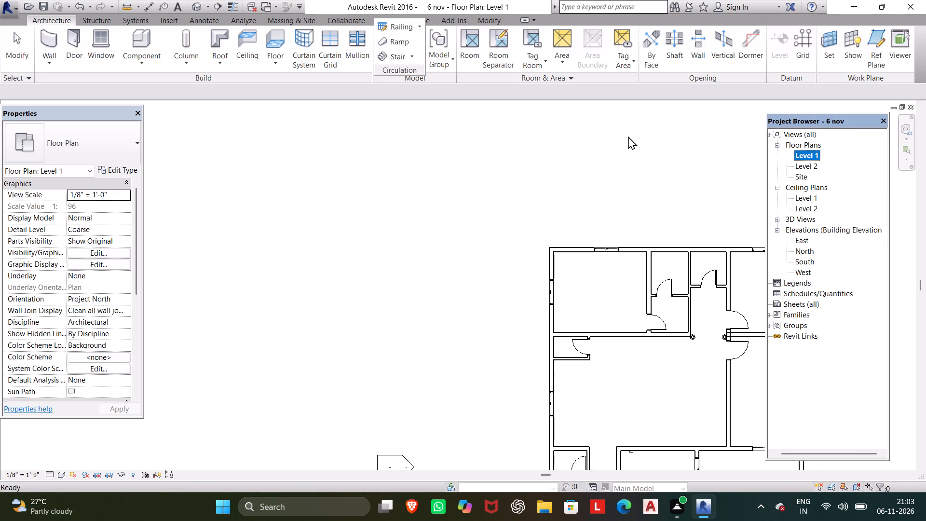
# Load the Window-Square Opening family from the Windows folder of the US Imperial library for window placement.
pyautogui.scroll(-1, 631, 148)
pyautogui.moveTo(631, 148); pyautogui.dragTo(572, 151, button='middle')
pyautogui.scroll(-1, 572, 151)
pyautogui.scroll(-2, 582, 203)
pyautogui.scroll(-2, 592, 241)
pyautogui.moveTo(592, 247); pyautogui.dragTo(545, 243, button='middle')
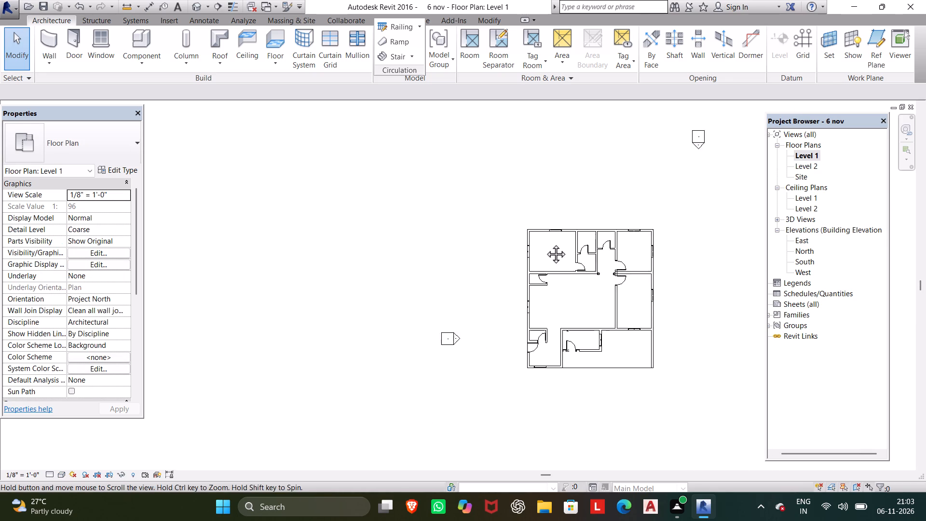
pyautogui.moveTo(545, 243); pyautogui.dragTo(480, 235, button='middle')
pyautogui.scroll(1, 480, 235)
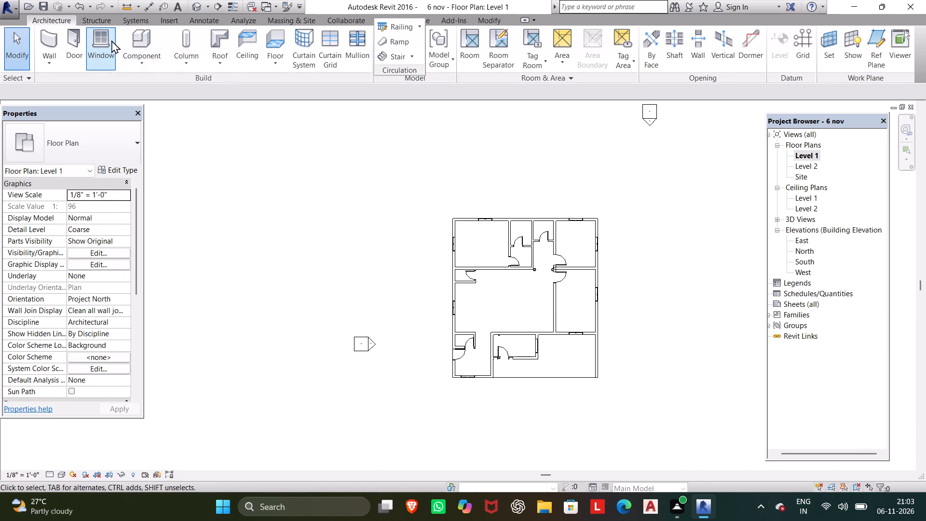
pyautogui.click(111, 40)
pyautogui.click(483, 44)
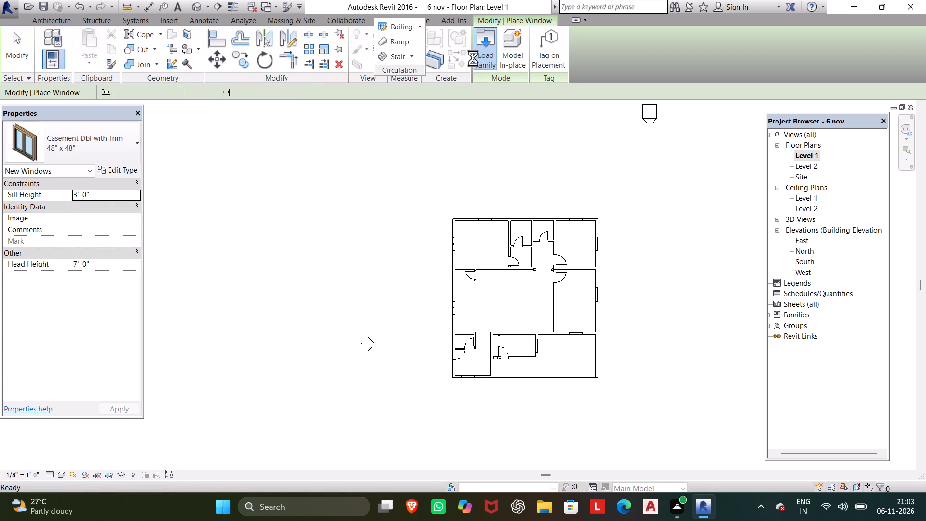
pyautogui.scroll(-7, 440, 259)
pyautogui.click(427, 297)
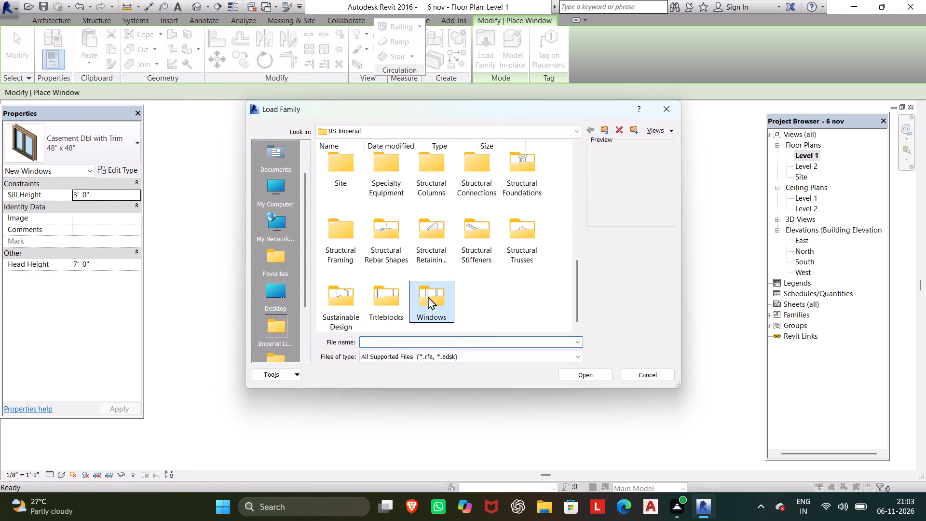
pyautogui.click(574, 375)
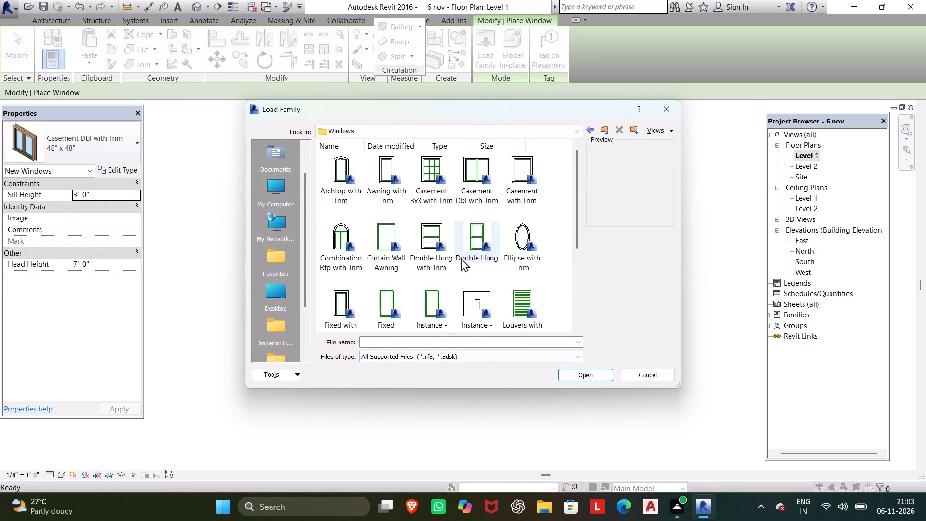
pyautogui.scroll(-4, 514, 243)
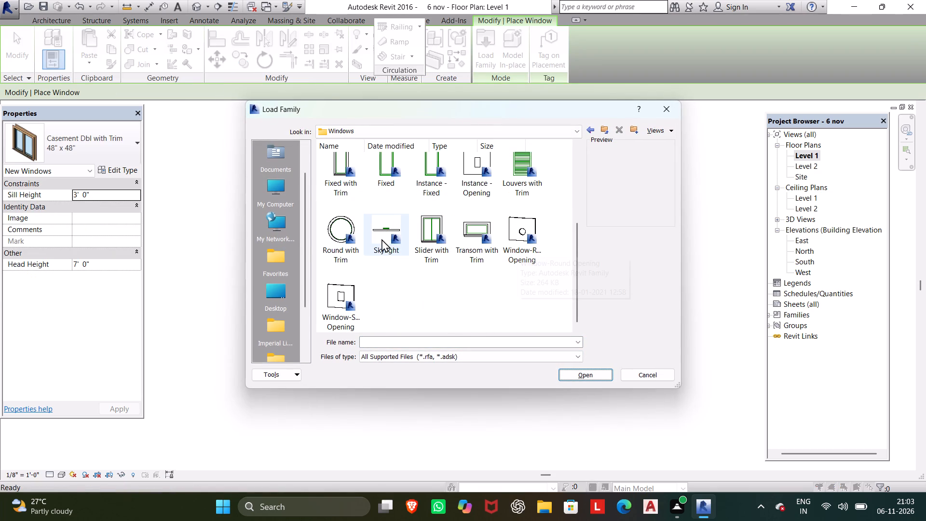
pyautogui.click(350, 285)
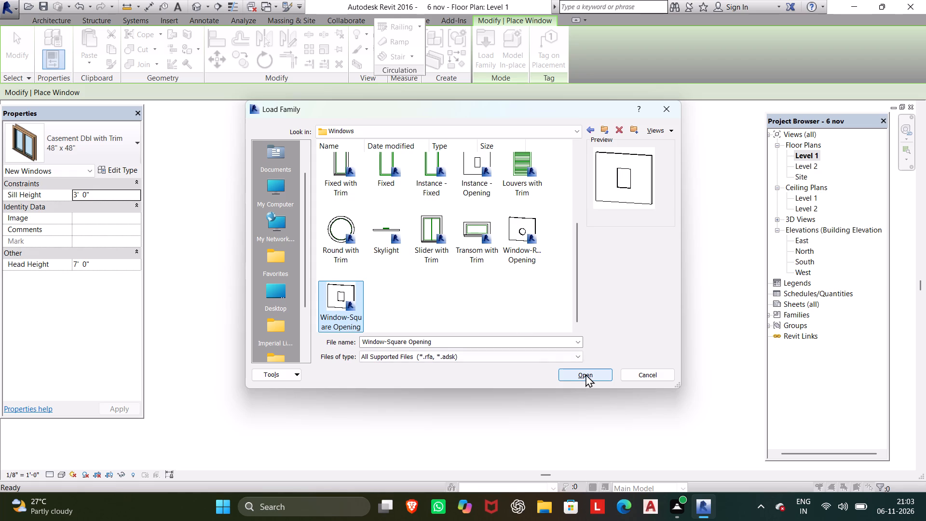
pyautogui.click(586, 374)
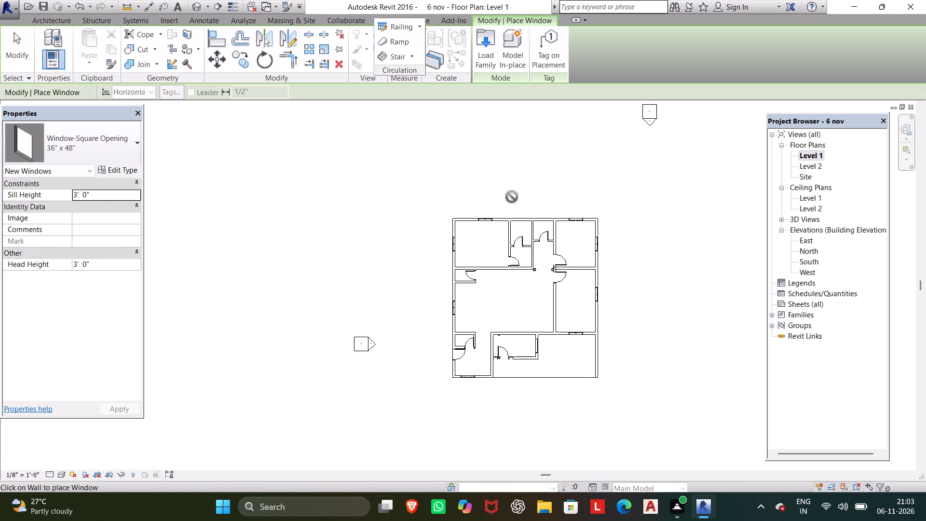
# Place 36" x 48" square opening windows in the north wall of the two small rooms between the northern corner rooms.
pyautogui.scroll(10, 522, 230)
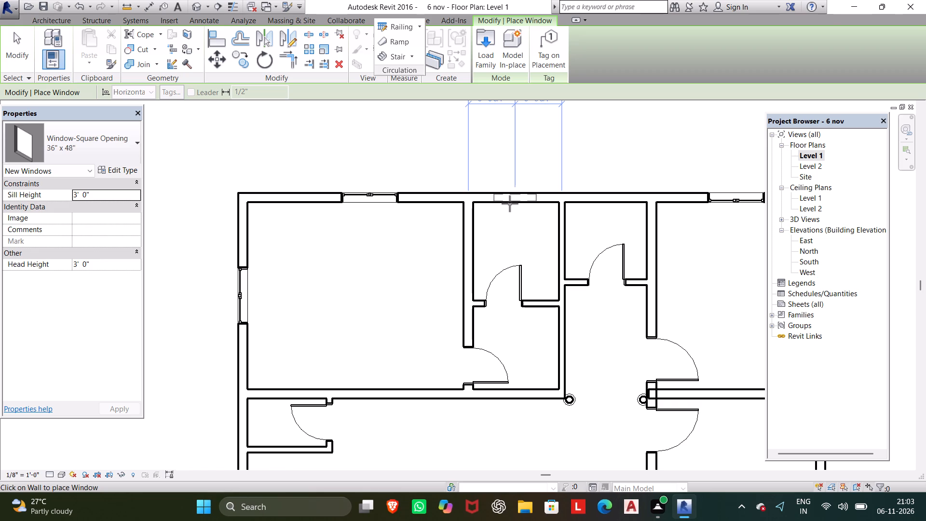
pyautogui.click(510, 204)
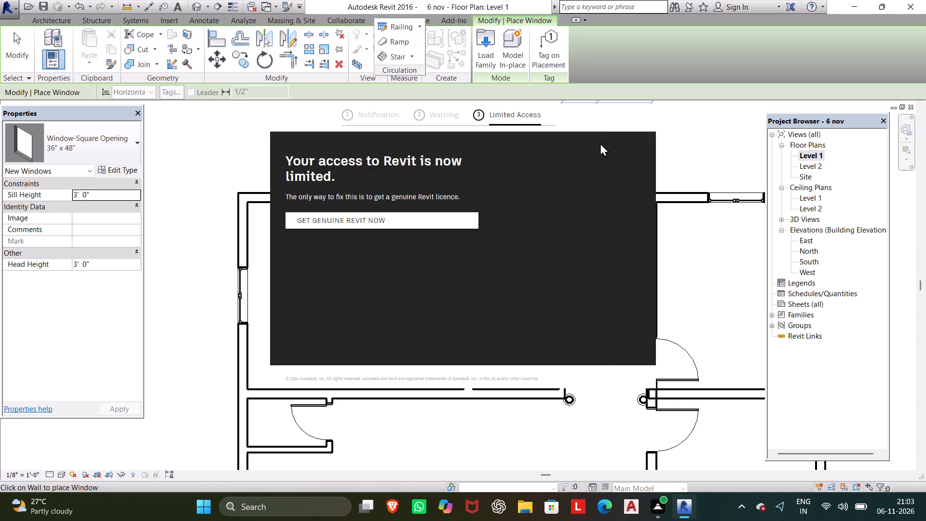
pyautogui.click(629, 117)
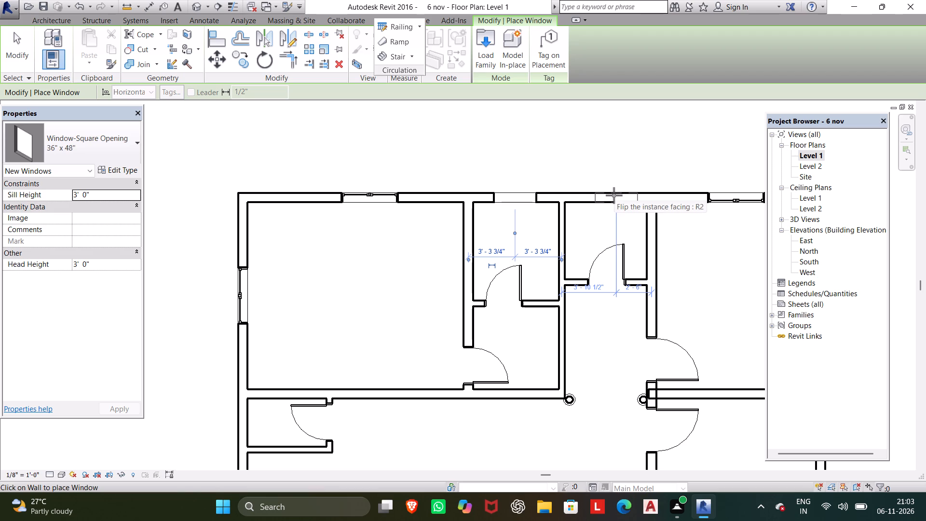
pyautogui.click(614, 195)
# Set the 36" x 48" square opening type's rough width to 2' and rough height to 3'.
pyautogui.scroll(-3, 606, 208)
pyautogui.moveTo(603, 209); pyautogui.dragTo(494, 157, button='middle')
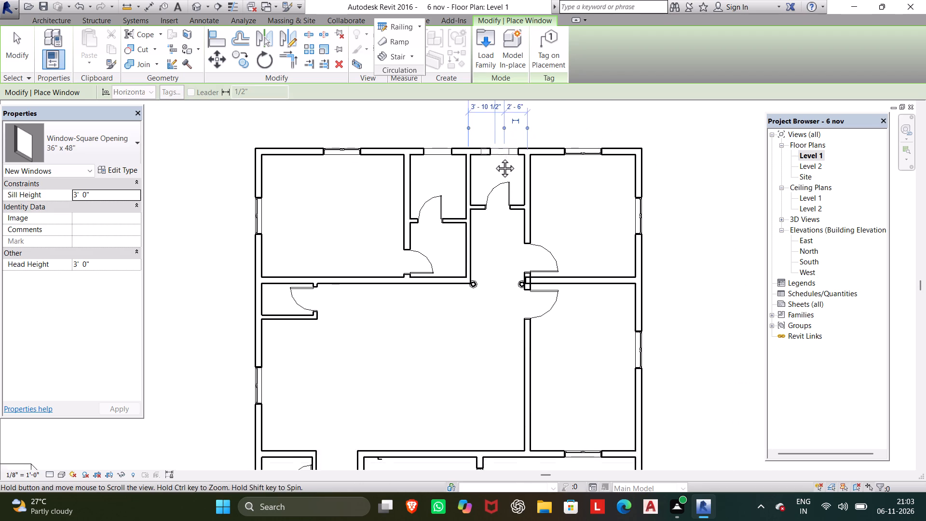
pyautogui.moveTo(494, 157); pyautogui.dragTo(493, 149, button='middle')
pyautogui.scroll(1, 493, 148)
pyautogui.scroll(-3, 478, 226)
pyautogui.middleClick(477, 229)
pyautogui.scroll(5, 311, 276)
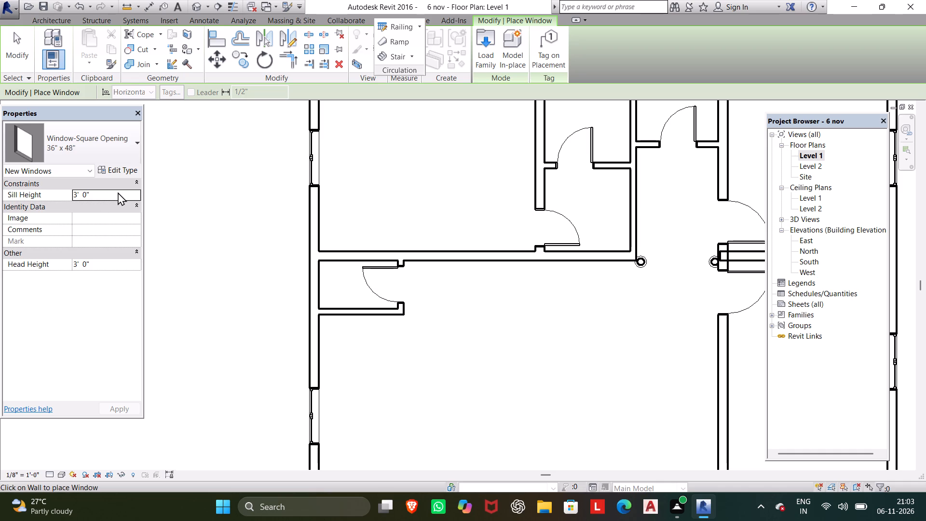
pyautogui.click(126, 168)
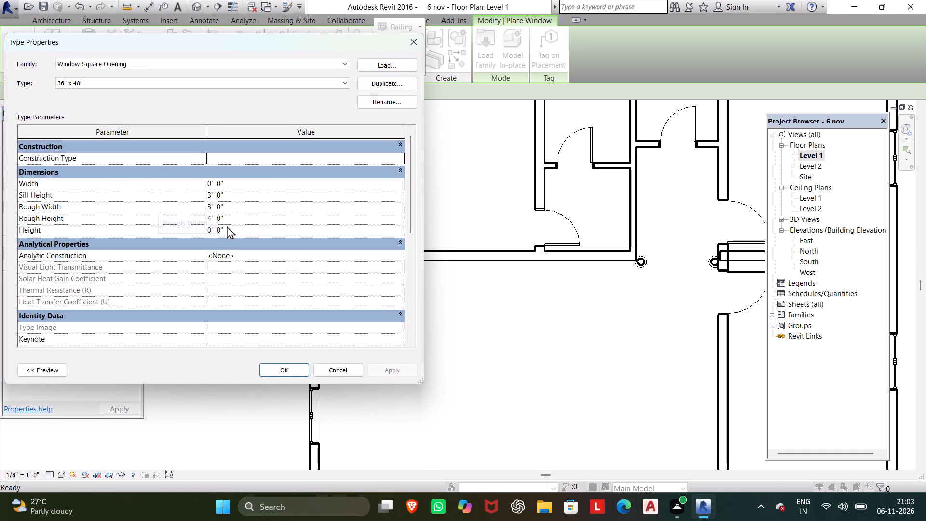
pyautogui.click(235, 204)
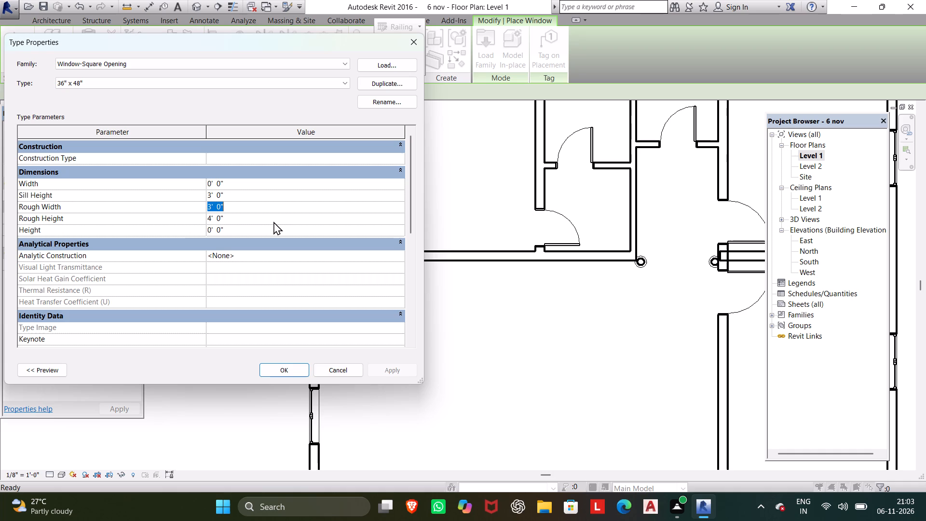
pyautogui.press('2')
pyautogui.press("'")
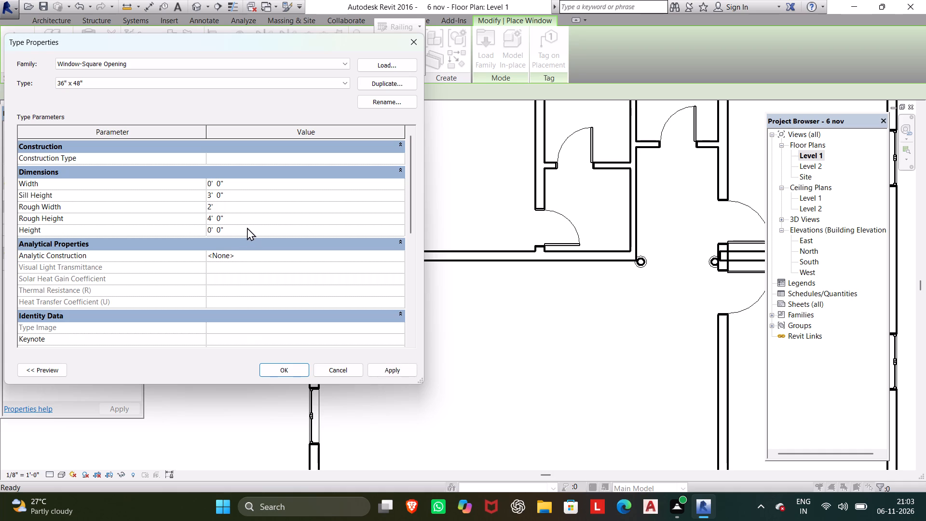
pyautogui.click(235, 218)
pyautogui.write("3'")
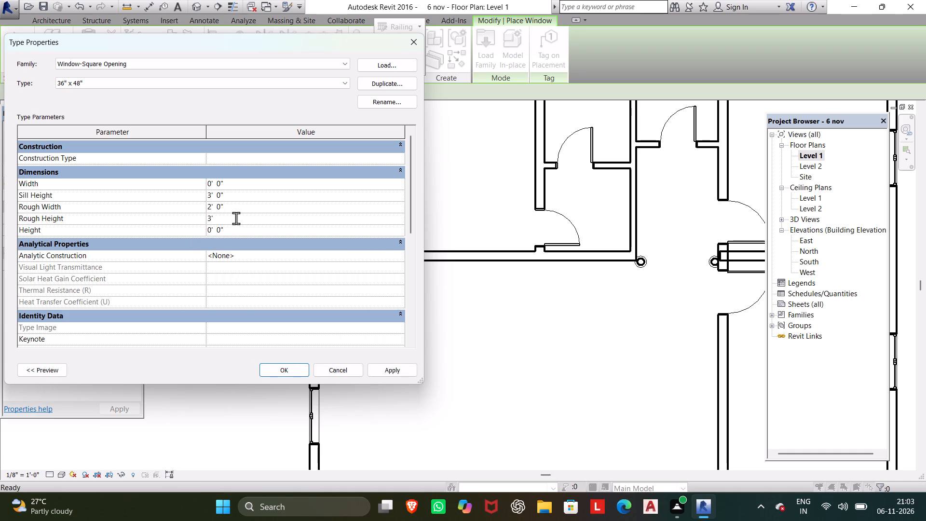
pyautogui.moveTo(272, 370); pyautogui.dragTo(276, 370)
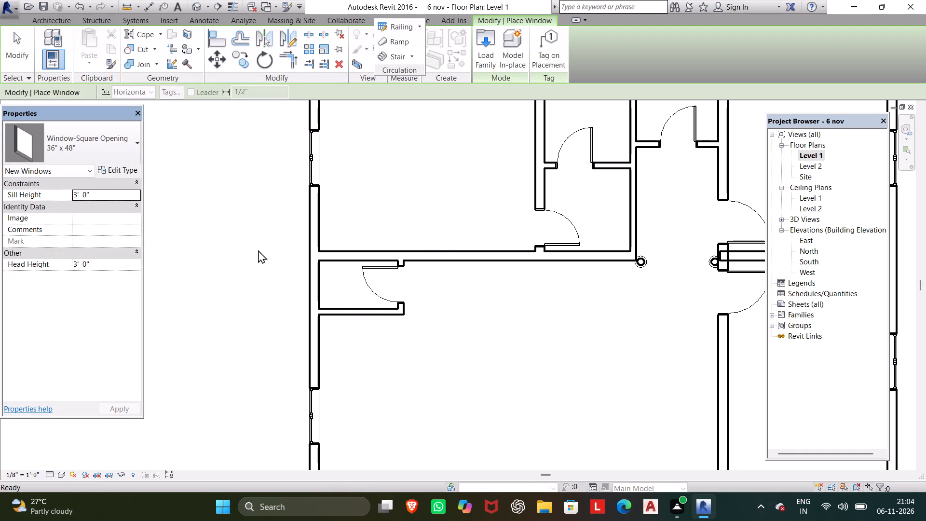
# Place square opening windows in the west wall of the small room off the central hall and the small room beside the west entrance door.
pyautogui.click(67, 154)
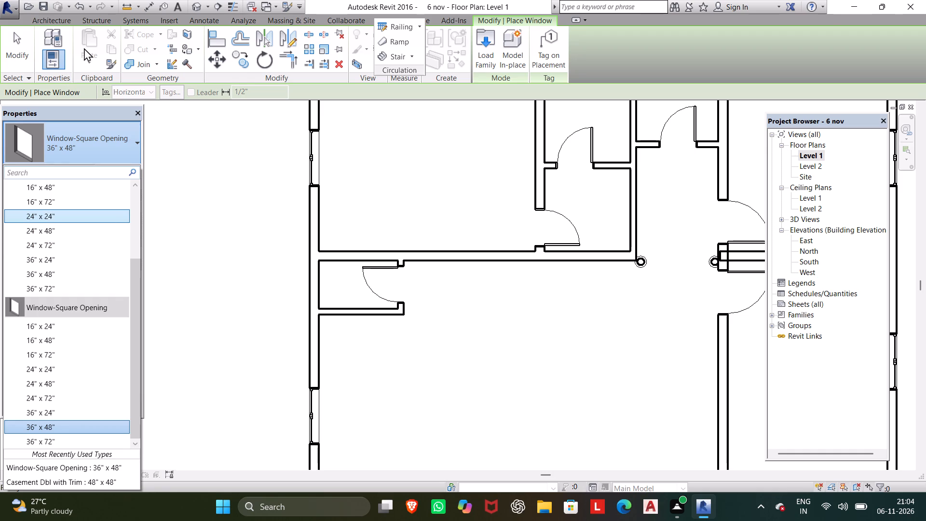
pyautogui.click(70, 18)
pyautogui.click(58, 22)
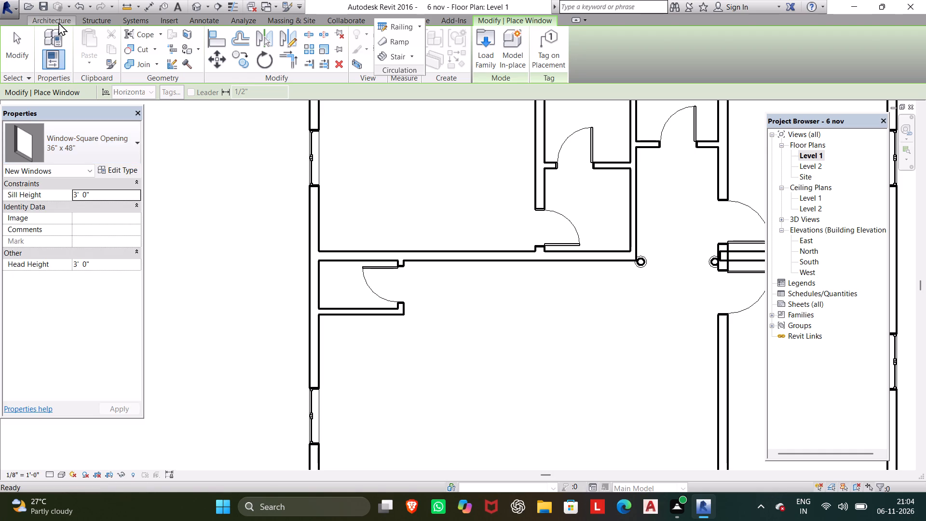
pyautogui.click(98, 39)
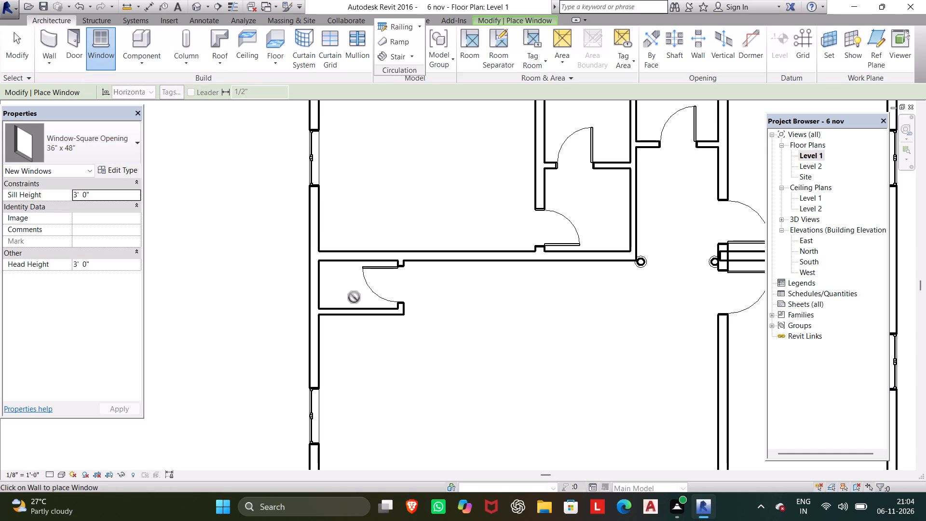
pyautogui.click(318, 288)
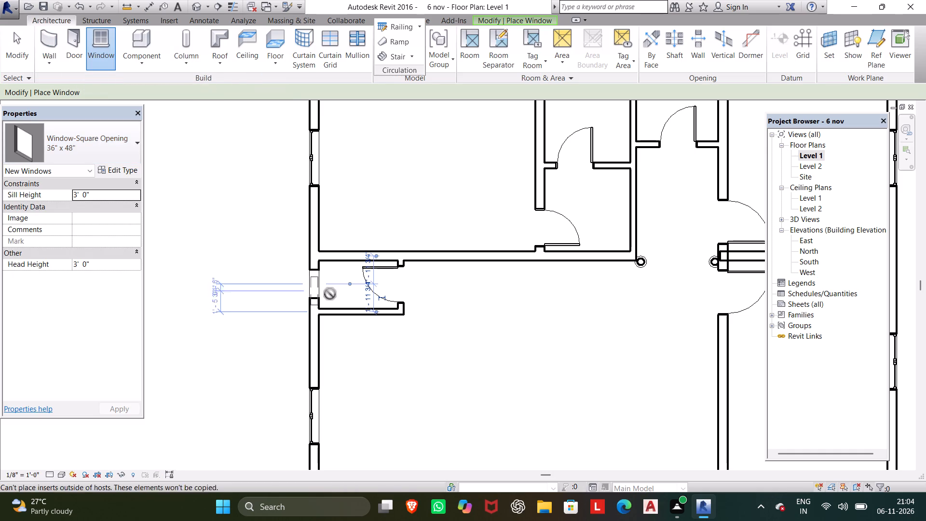
pyautogui.scroll(-2, 360, 343)
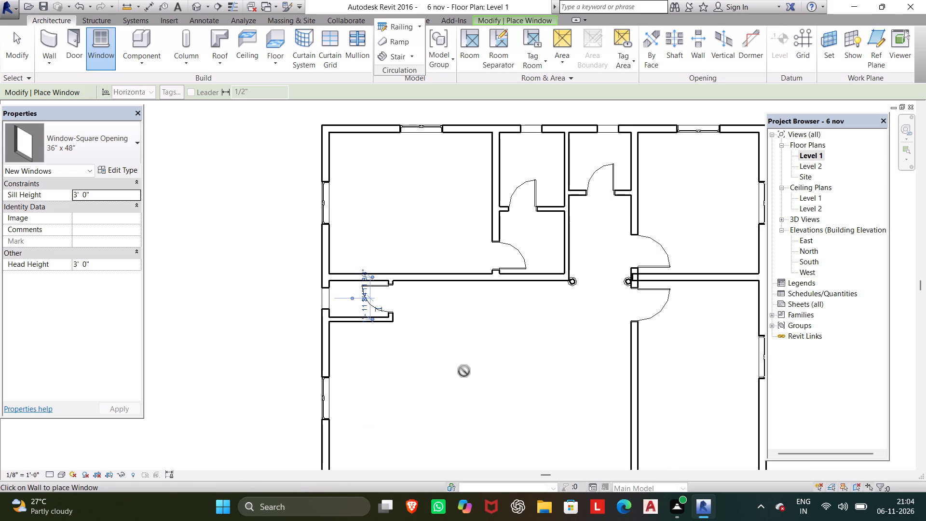
pyautogui.scroll(-1, 460, 370)
pyautogui.moveTo(458, 370); pyautogui.dragTo(353, 285, button='middle')
pyautogui.moveTo(353, 284); pyautogui.dragTo(355, 234, button='middle')
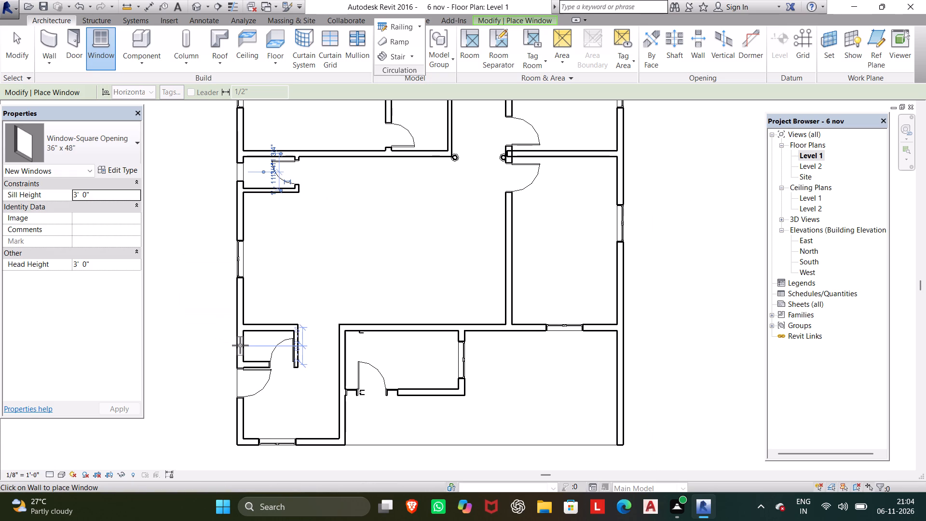
pyautogui.click(240, 345)
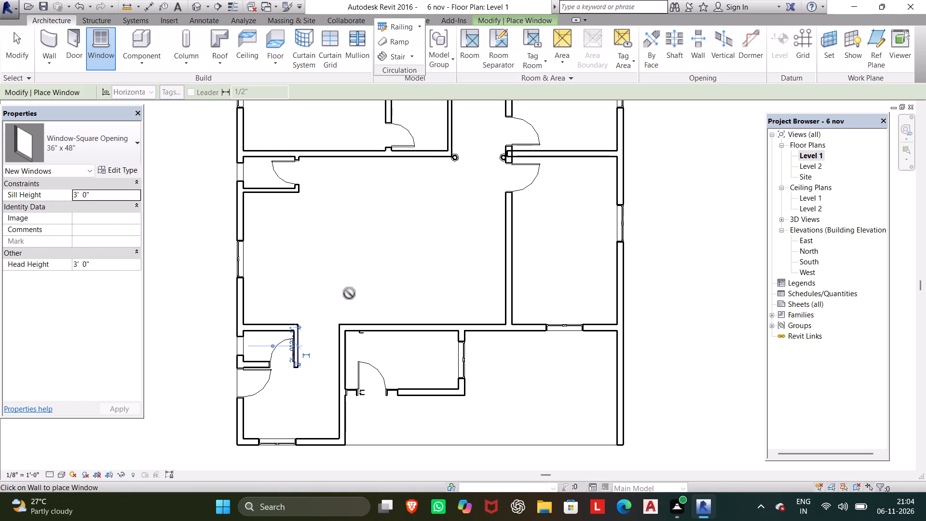
pyautogui.scroll(-1, 344, 300)
pyautogui.moveTo(343, 302); pyautogui.dragTo(333, 343, button='middle')
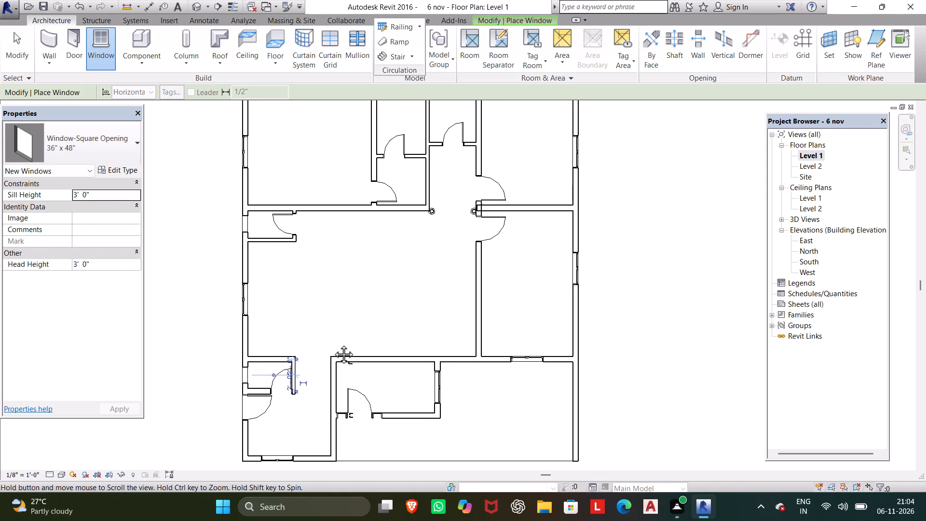
pyautogui.moveTo(333, 343); pyautogui.dragTo(327, 371, button='middle')
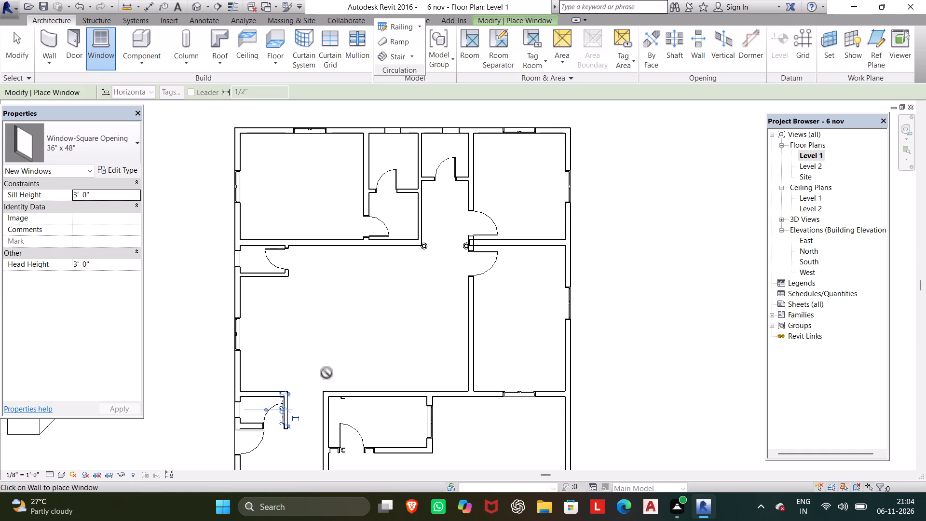
pyautogui.press('Escape')
pyautogui.press('Escape')
pyautogui.press('Escape')
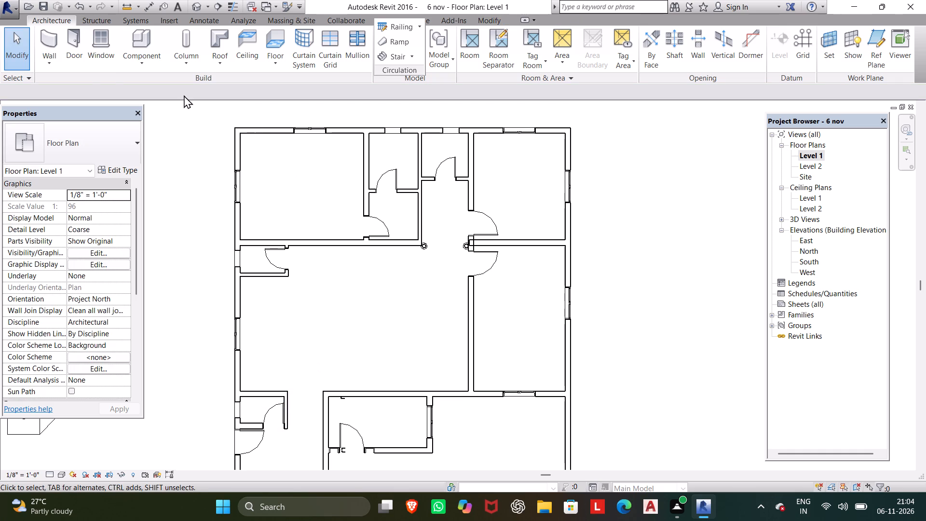
# In the default 3D view, raise the square opening beside the west entrance door to a sill height of 5' 2".
pyautogui.click(201, 4)
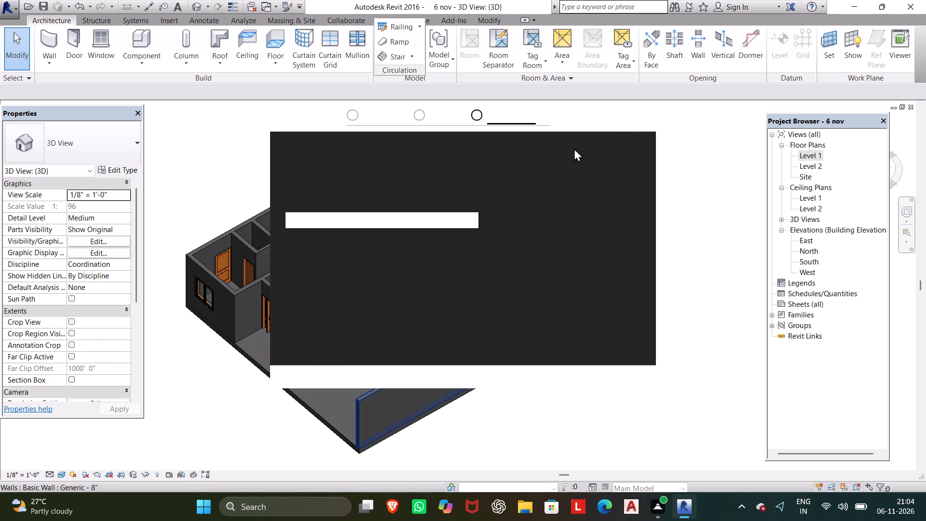
pyautogui.click(631, 116)
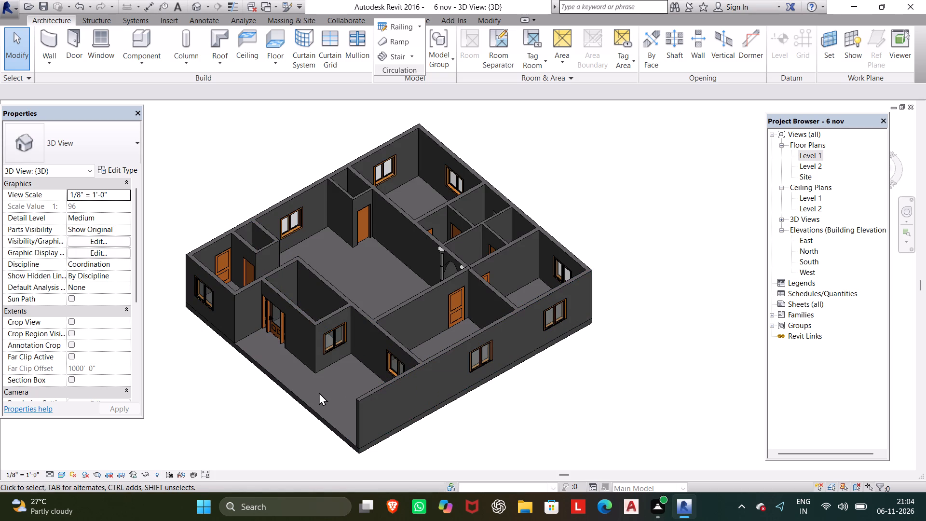
pyautogui.keyDown('shift'); pyautogui.moveTo(315, 396); pyautogui.dragTo(522, 306, button='middle'); pyautogui.keyUp('shift')
pyautogui.keyDown('shift'); pyautogui.scroll(-1, 315, 398); pyautogui.keyUp('shift')
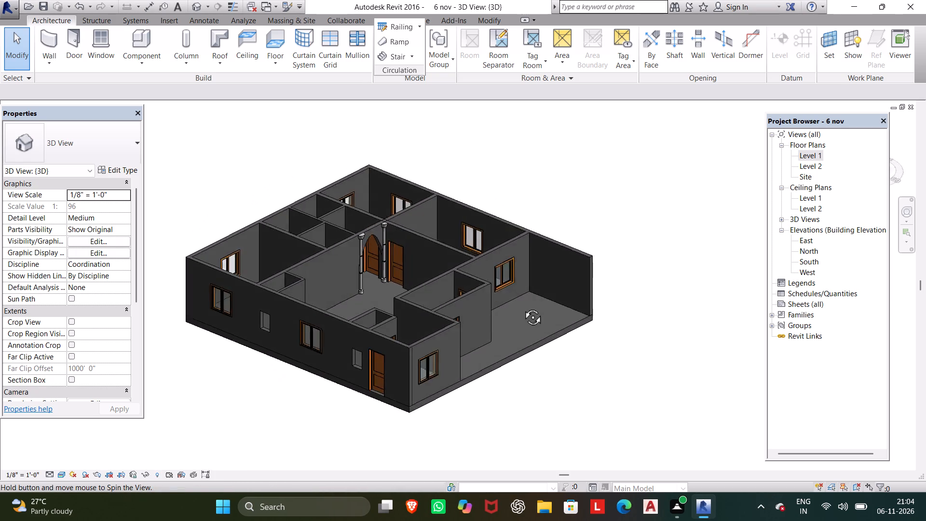
pyautogui.keyDown('shift'); pyautogui.moveTo(522, 306); pyautogui.dragTo(616, 359, button='middle'); pyautogui.keyUp('shift')
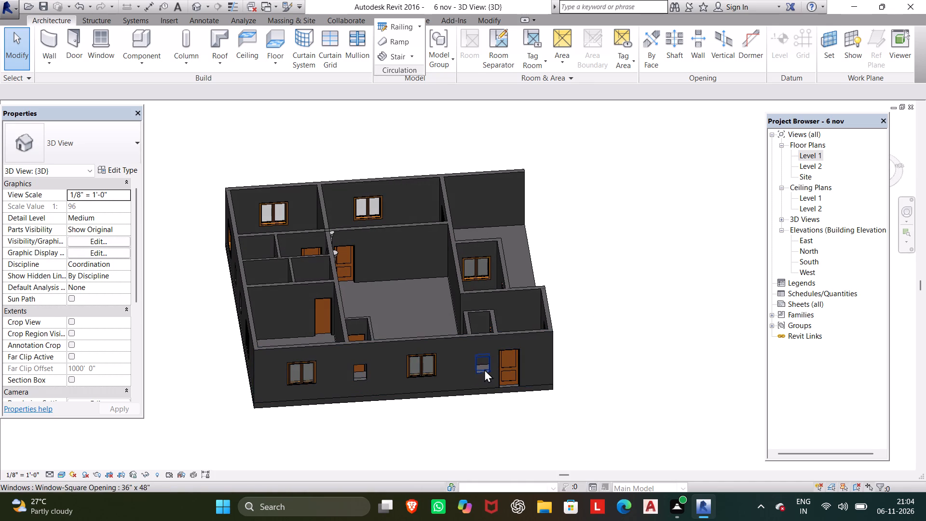
pyautogui.click(484, 368)
pyautogui.scroll(8, 463, 409)
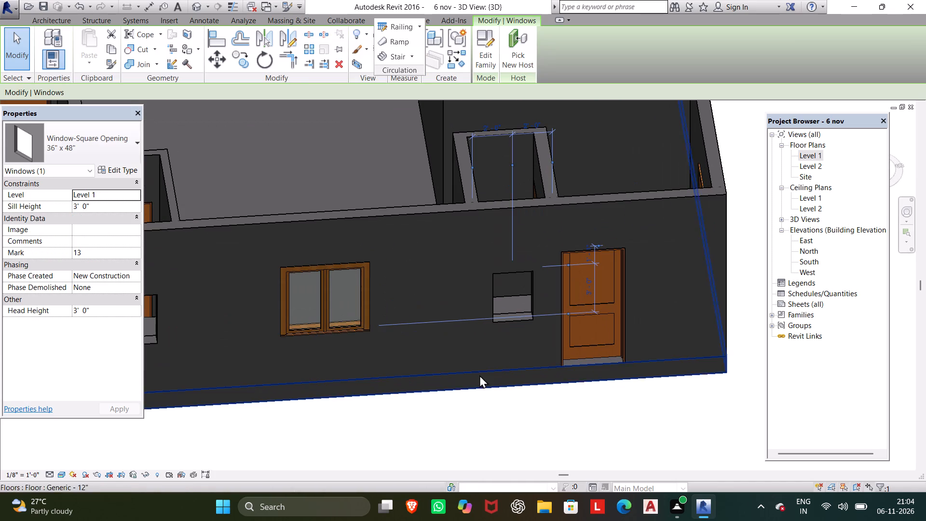
pyautogui.press('Up')
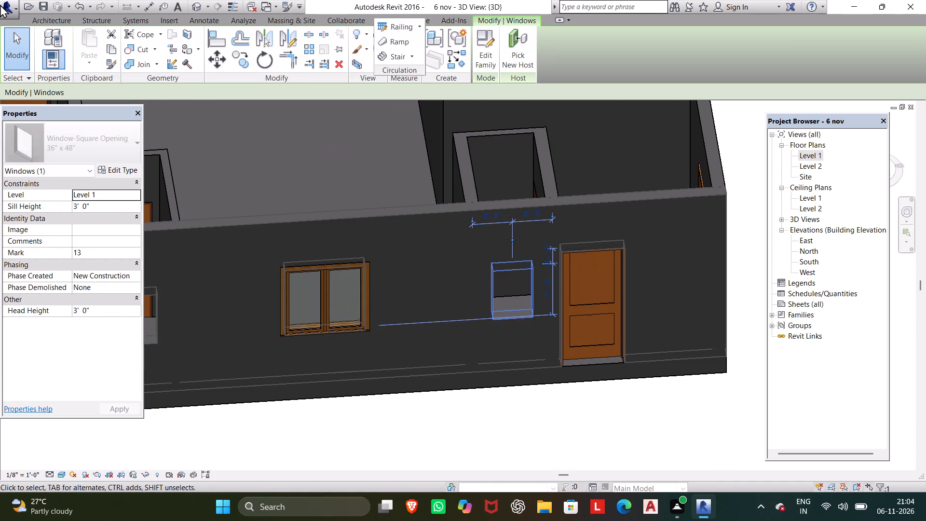
pyautogui.press('Up')
pyautogui.press('Up')
pyautogui.press('Up')
pyautogui.press('Up')
pyautogui.press('Up')
pyautogui.press('Up')
pyautogui.press('Up')
pyautogui.press('Up')
pyautogui.press('Up')
pyautogui.press('Up')
pyautogui.press('Up')
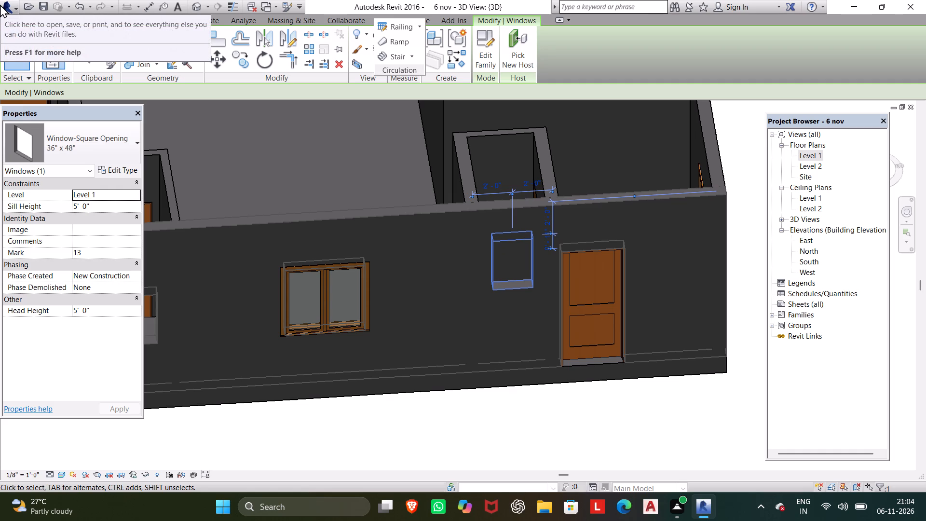
pyautogui.press('Up')
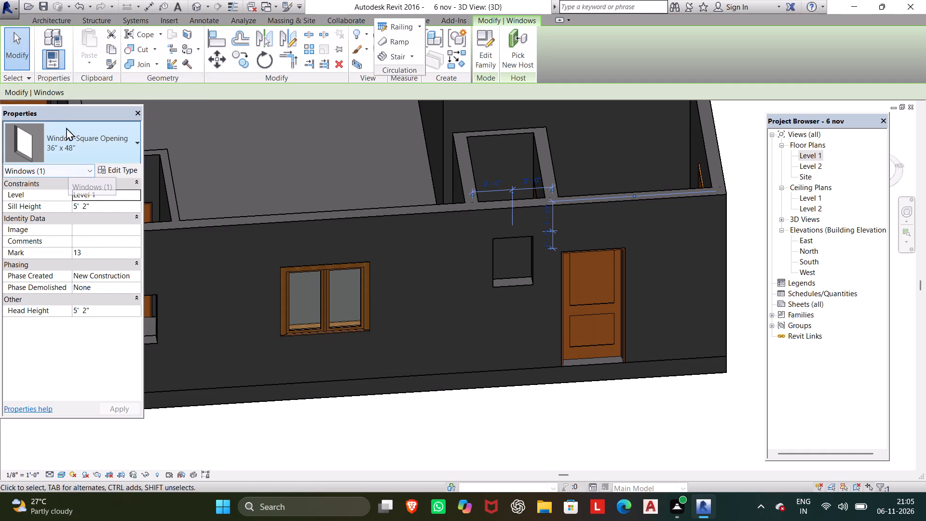
# Set the 36" x 48" square opening type's rough height to 1' and its type sill height to 2'.
pyautogui.click(117, 169)
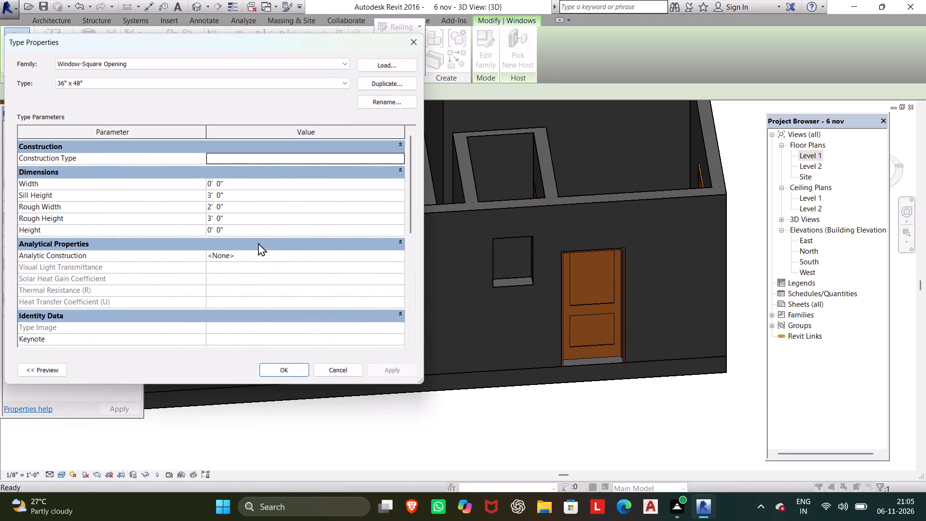
pyautogui.click(214, 206)
pyautogui.click(217, 218)
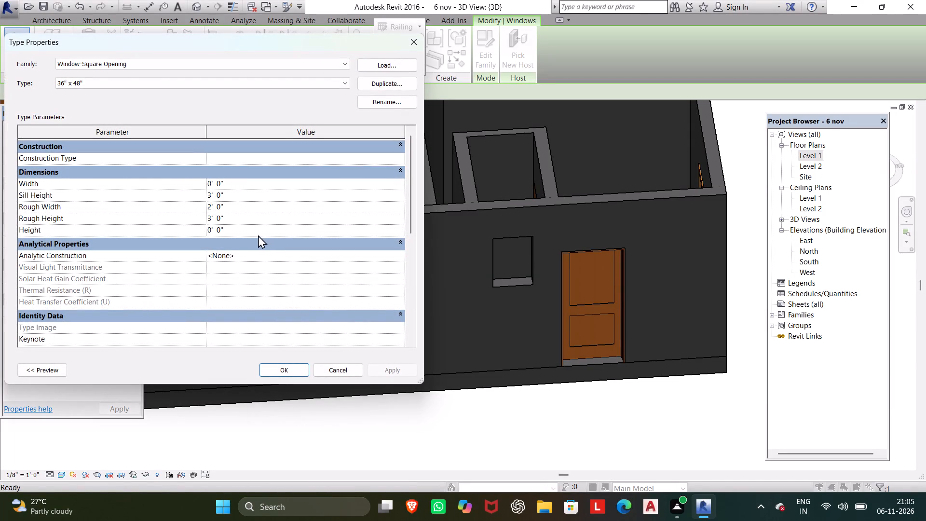
pyautogui.moveTo(246, 221); pyautogui.dragTo(149, 211)
pyautogui.moveTo(149, 211); pyautogui.dragTo(135, 210)
pyautogui.write("1'")
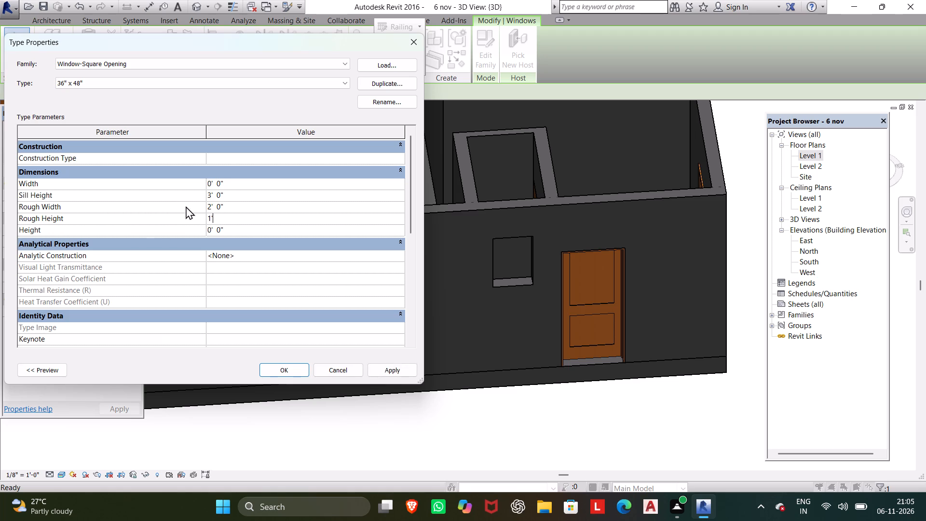
pyautogui.click(226, 195)
pyautogui.moveTo(228, 194); pyautogui.dragTo(126, 187)
pyautogui.write("2'")
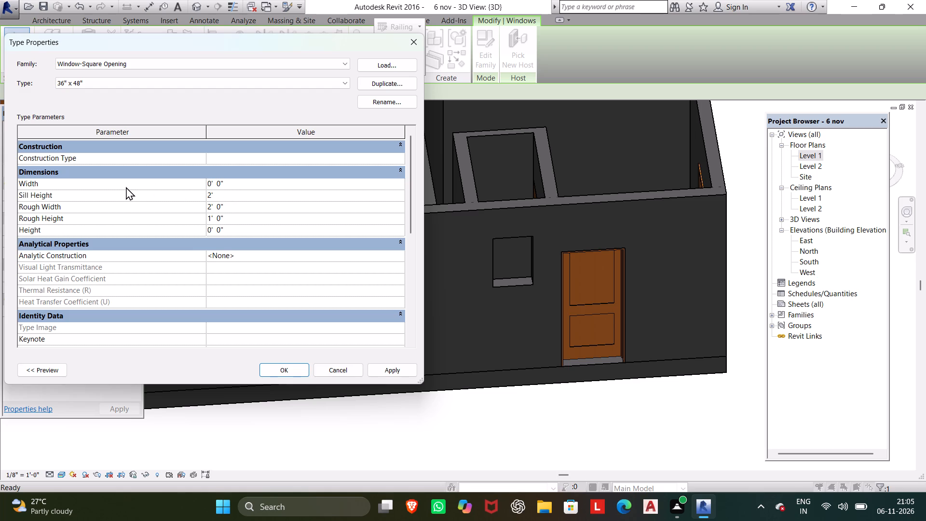
pyautogui.click(281, 371)
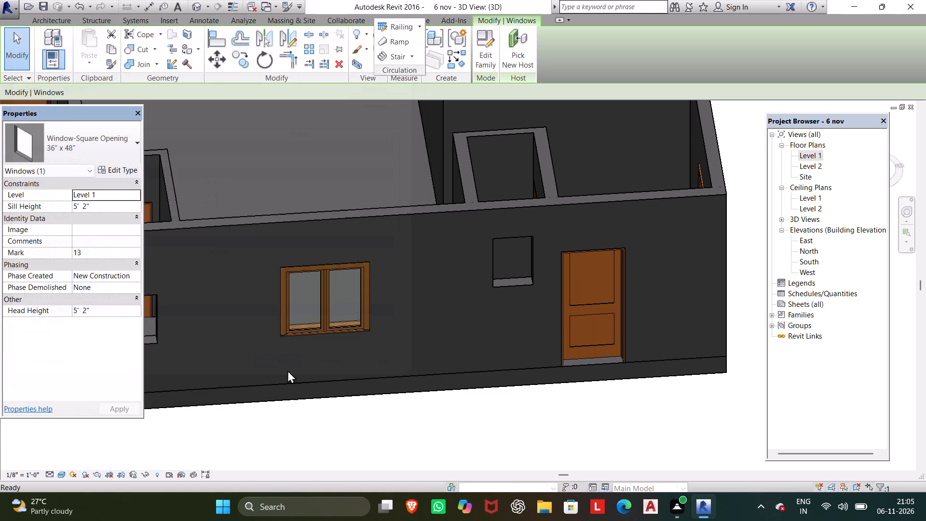
pyautogui.click(482, 445)
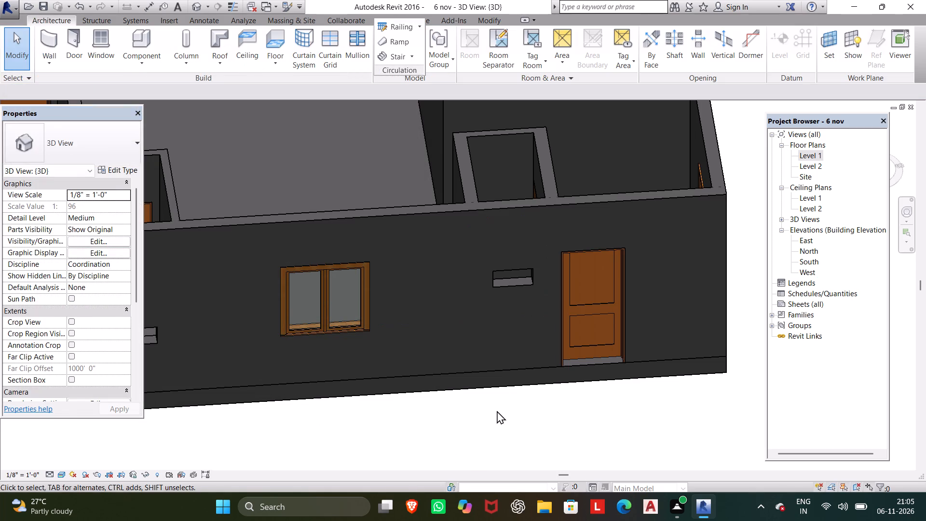
# Move the square opening beside the west entrance door up the wall to a sill height of 7' 6".
pyautogui.click(510, 274)
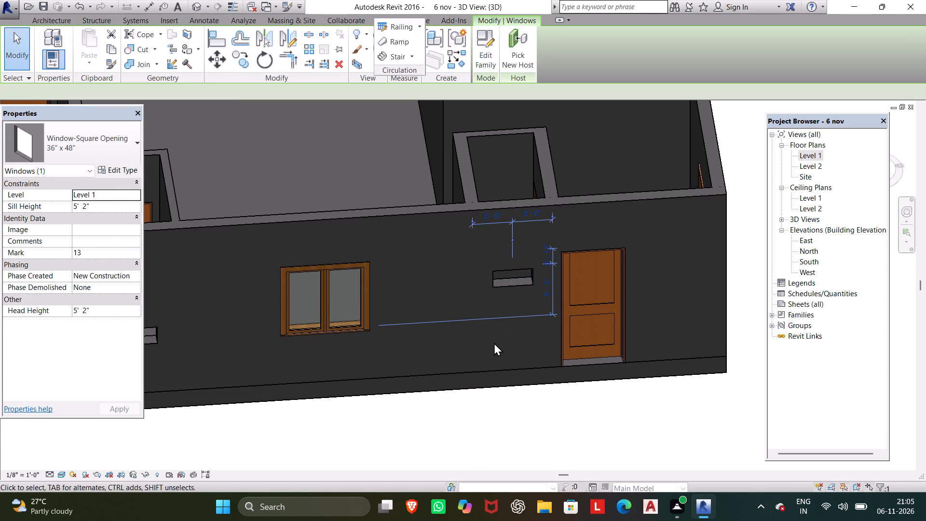
pyautogui.press('Up')
pyautogui.press('Up')
pyautogui.press('Up')
pyautogui.press('Up')
pyautogui.press('Up')
pyautogui.press('Up')
pyautogui.press('Up')
pyautogui.press('Up')
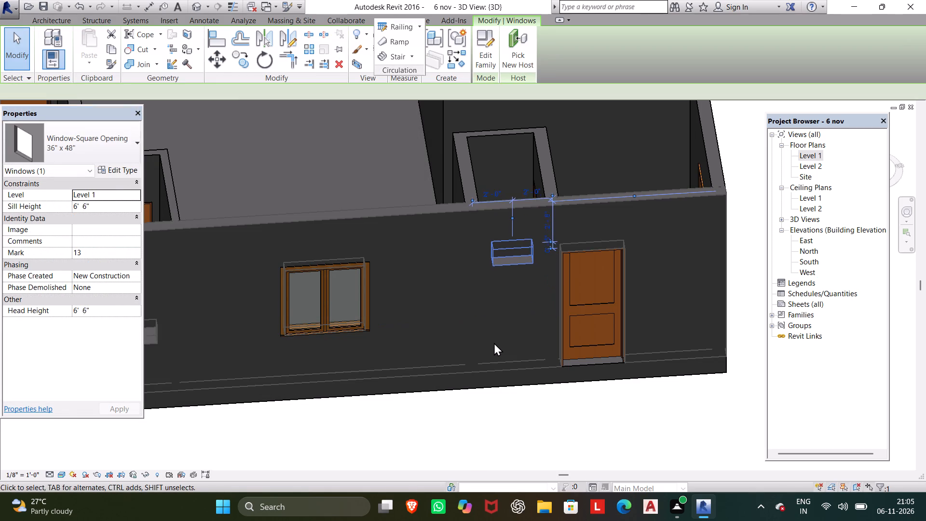
pyautogui.press('Up')
pyautogui.press('Up')
pyautogui.press('Up')
pyautogui.press('Up')
pyautogui.press('Up')
pyautogui.press('Up')
pyautogui.press('Up')
pyautogui.press('Up')
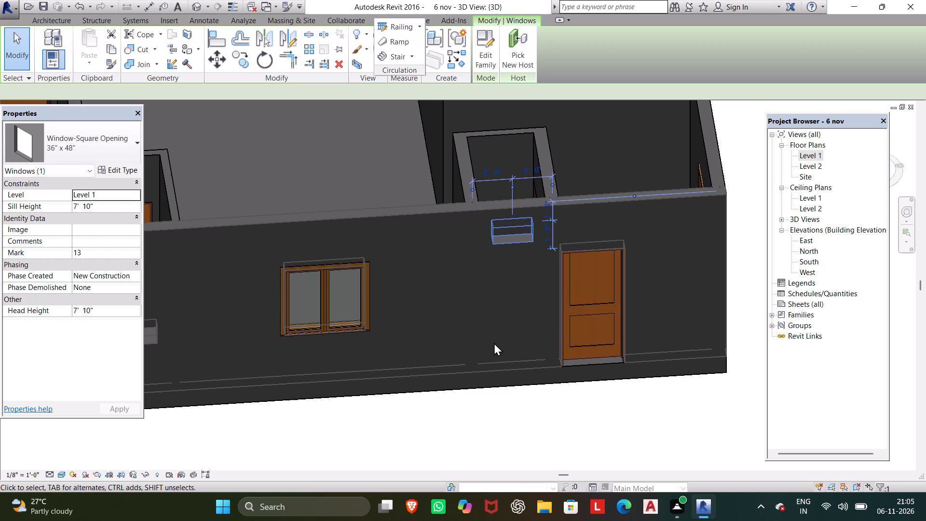
pyautogui.press('Escape')
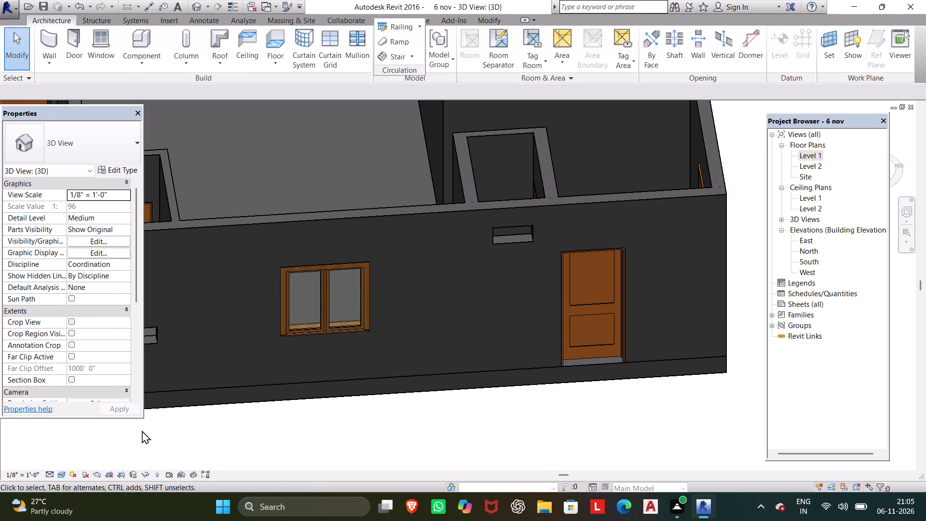
pyautogui.click(516, 239)
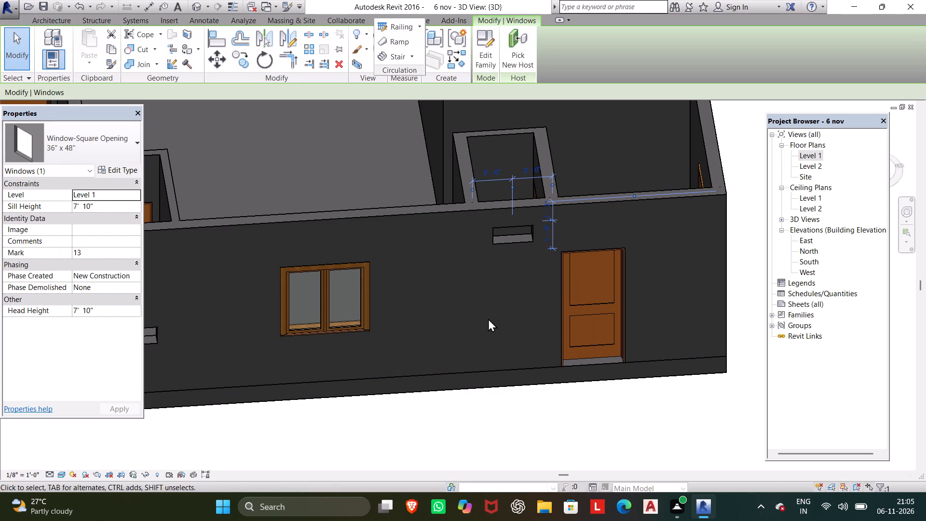
pyautogui.press('Down')
pyautogui.press('Down')
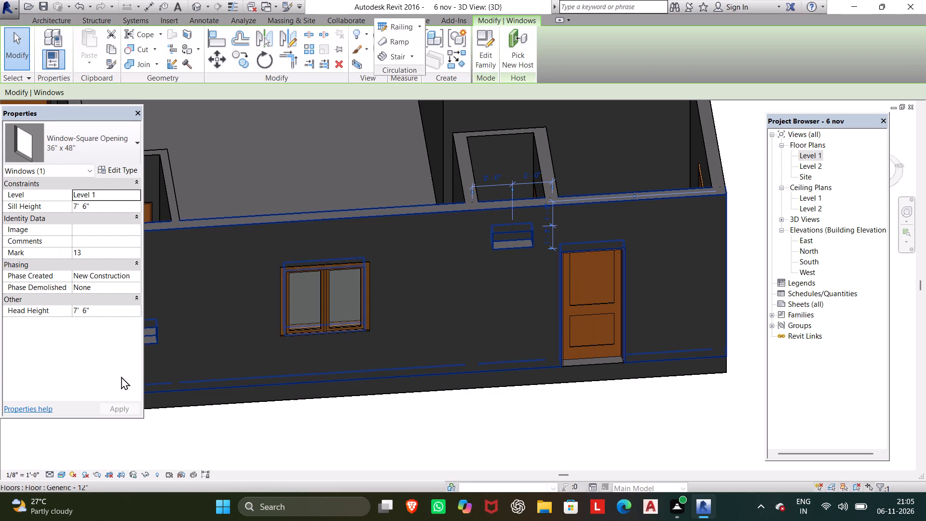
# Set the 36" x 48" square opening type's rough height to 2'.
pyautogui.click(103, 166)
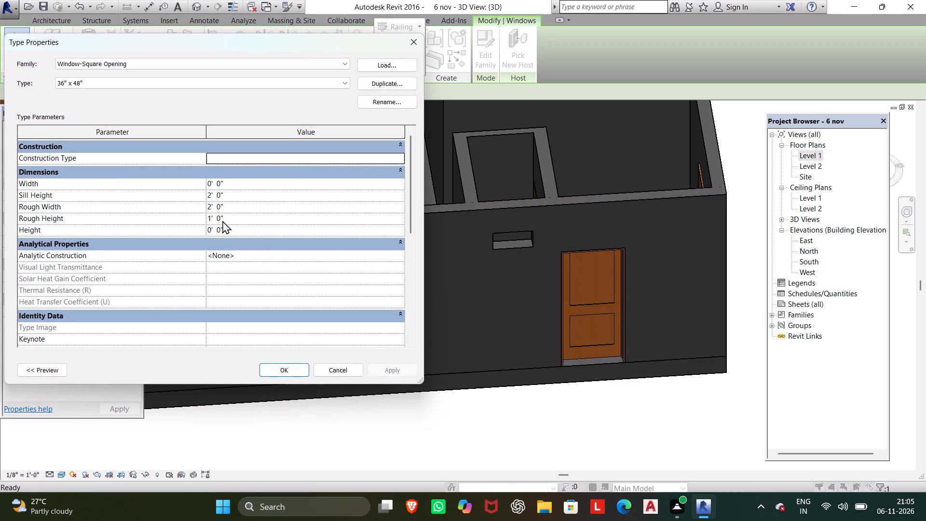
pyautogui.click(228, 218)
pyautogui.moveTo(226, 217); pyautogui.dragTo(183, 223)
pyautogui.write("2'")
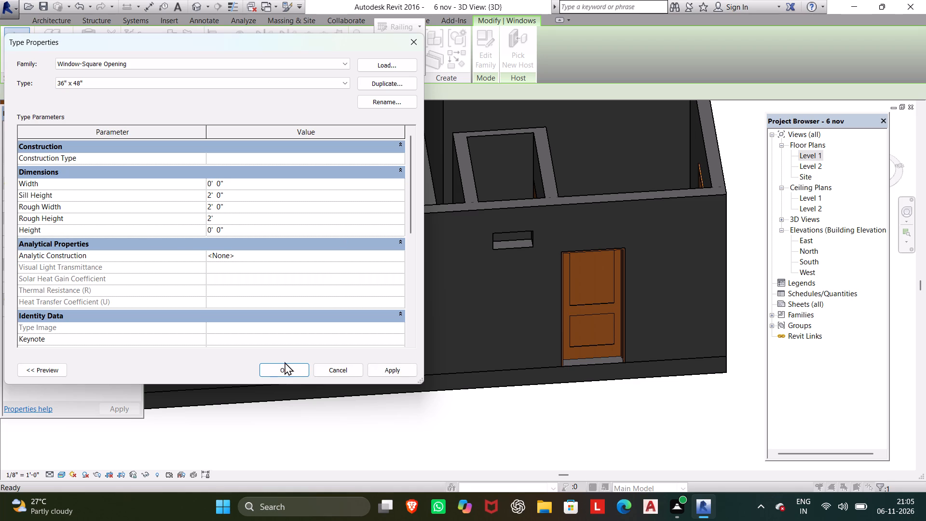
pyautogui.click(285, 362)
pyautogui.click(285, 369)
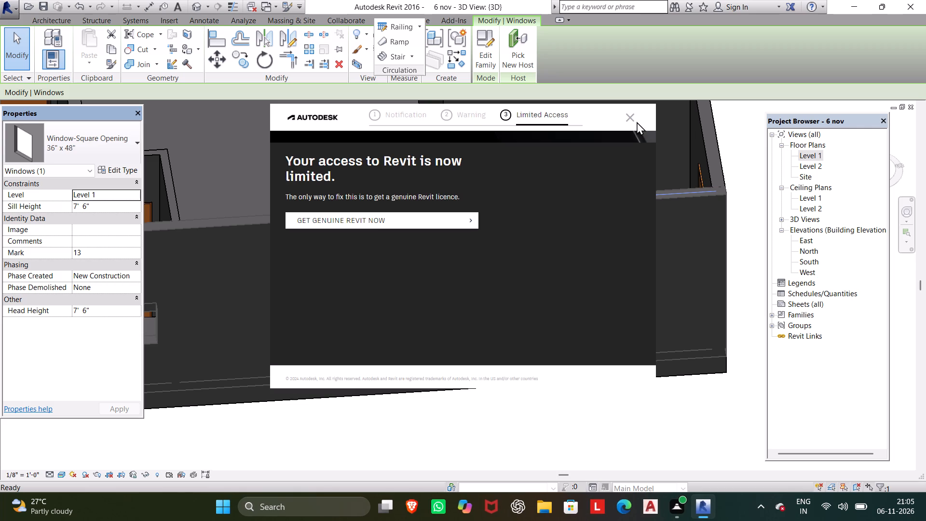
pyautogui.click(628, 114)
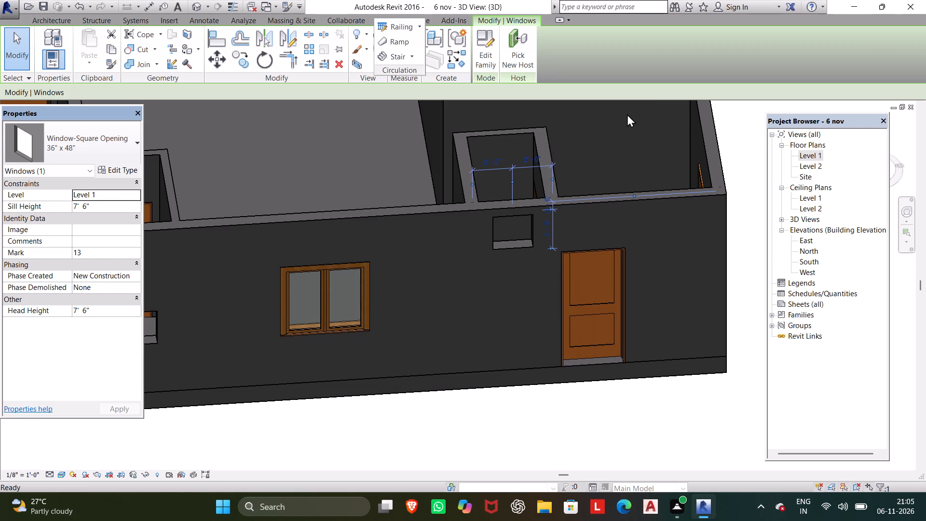
# Set the 36" x 48" square opening type's rough height to 1.5'.
pyautogui.click(525, 247)
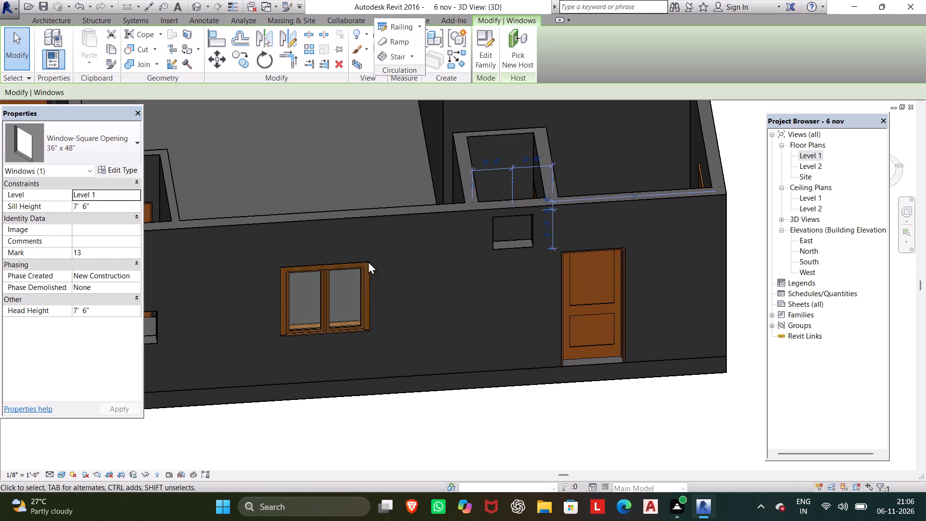
pyautogui.click(126, 169)
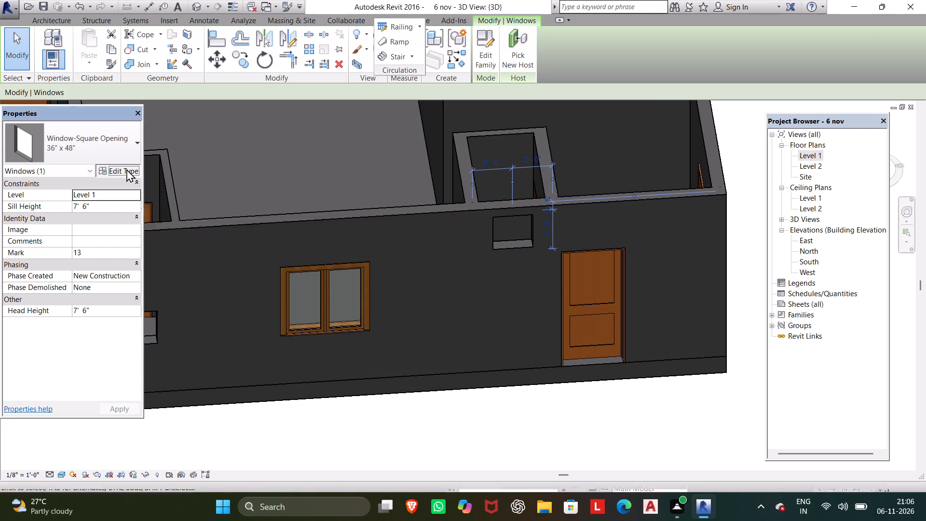
pyautogui.click(229, 218)
pyautogui.moveTo(229, 218); pyautogui.dragTo(161, 218)
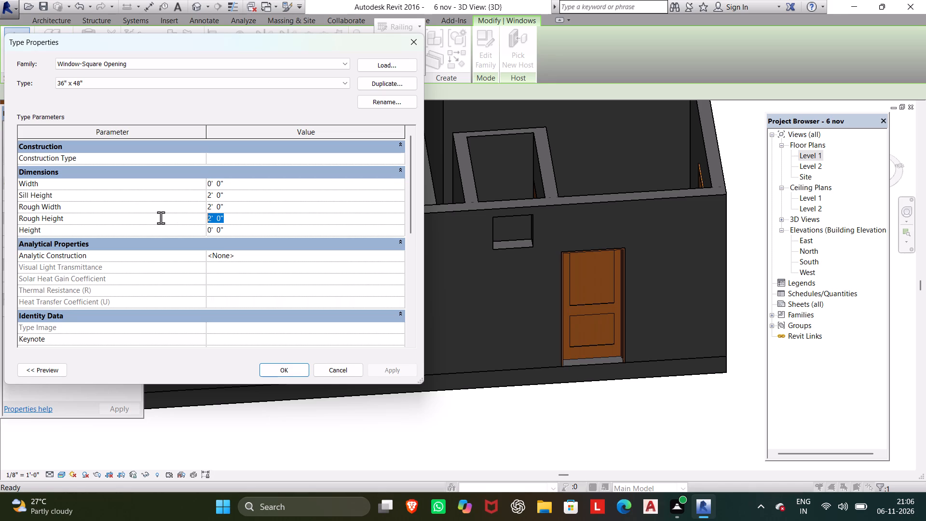
pyautogui.moveTo(161, 218); pyautogui.dragTo(158, 218)
pyautogui.write("1.5'")
pyautogui.click(276, 372)
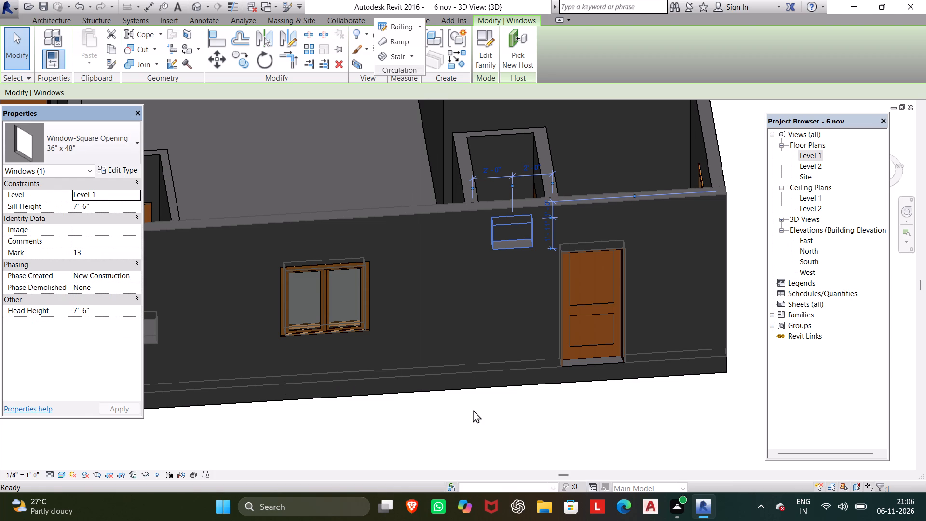
pyautogui.press('Escape')
# Raise the square opening between the two casement windows on the west wall to a sill height of 7' 6".
pyautogui.scroll(-4, 477, 425)
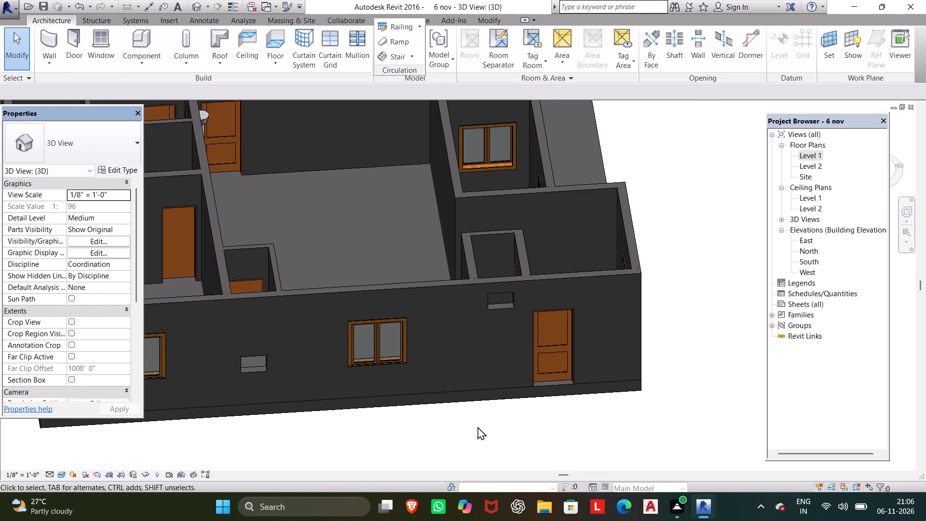
pyautogui.scroll(-1, 450, 441)
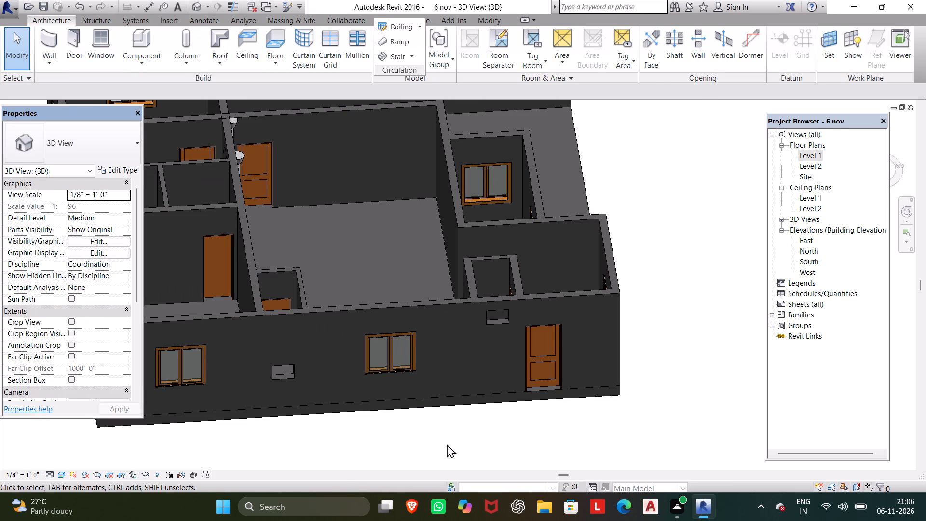
pyautogui.click(304, 371)
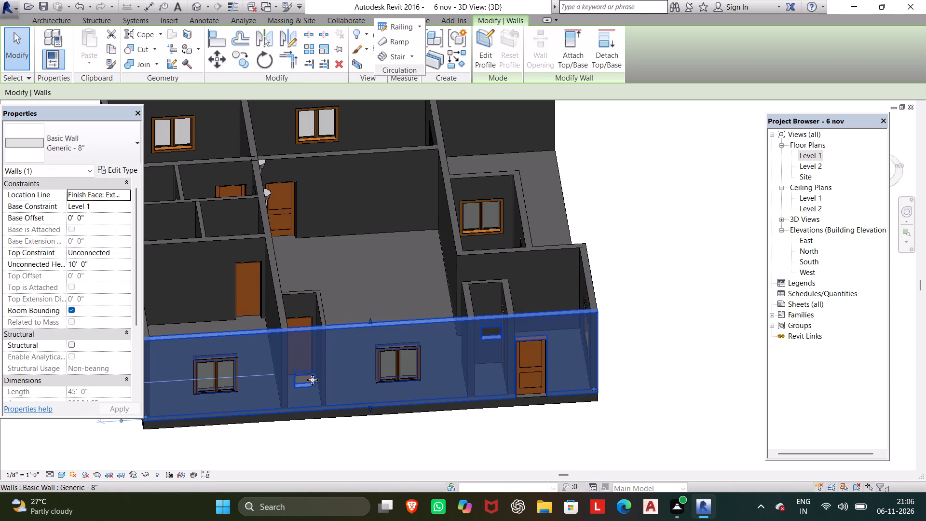
pyautogui.press('Escape')
pyautogui.scroll(5, 308, 398)
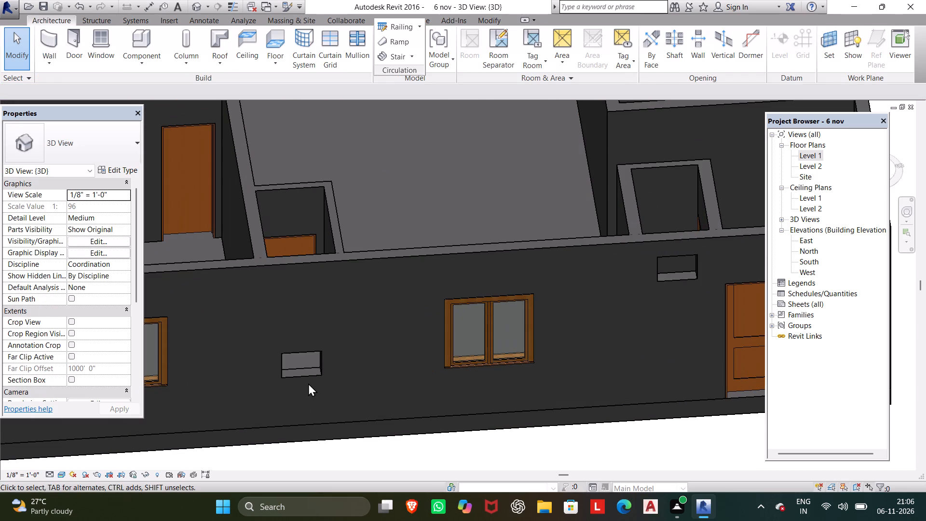
pyautogui.click(311, 372)
pyautogui.press('Up')
pyautogui.press('Up')
pyautogui.press('Up')
pyautogui.press('Up')
pyautogui.press('Up')
pyautogui.press('Up')
pyautogui.press('Up')
pyautogui.press('Up')
pyautogui.press('Up')
pyautogui.press('Up')
pyautogui.press('Up')
pyautogui.press('Up')
pyautogui.press('Up')
pyautogui.press('Up')
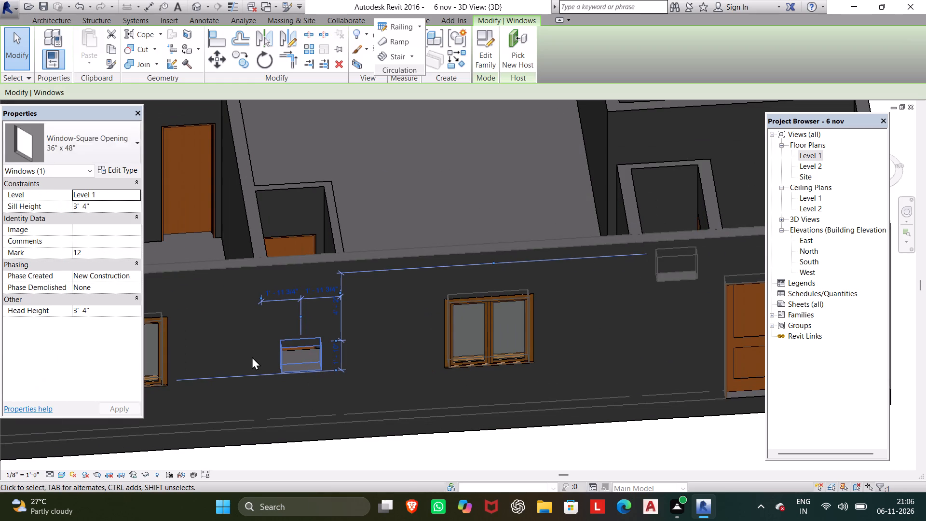
pyautogui.press('Up')
pyautogui.press('Up')
pyautogui.press('Up')
pyautogui.press('Up')
pyautogui.press('Up')
pyautogui.press('Up')
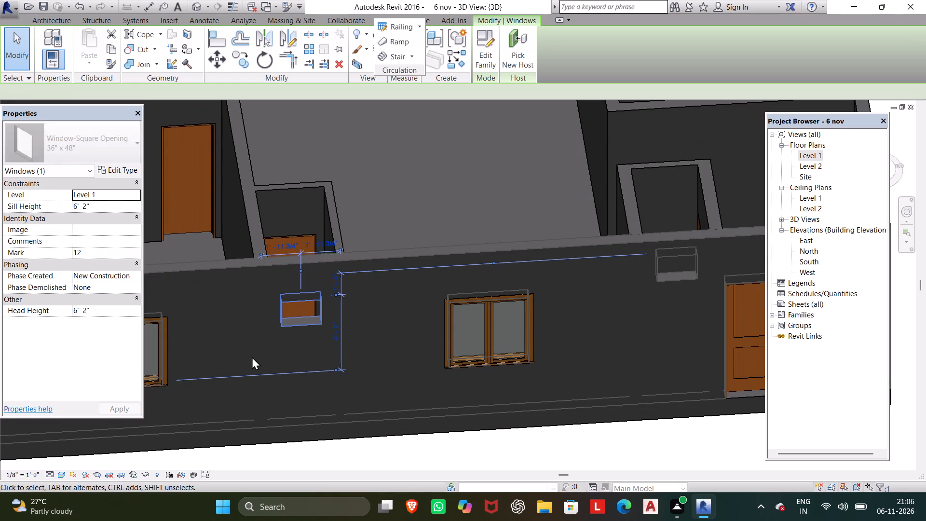
pyautogui.press('Up')
pyautogui.press('Up')
pyautogui.press('Up')
pyautogui.press('Up')
pyautogui.press('Up')
pyautogui.press('Up')
pyautogui.press('Up')
pyautogui.press('Up')
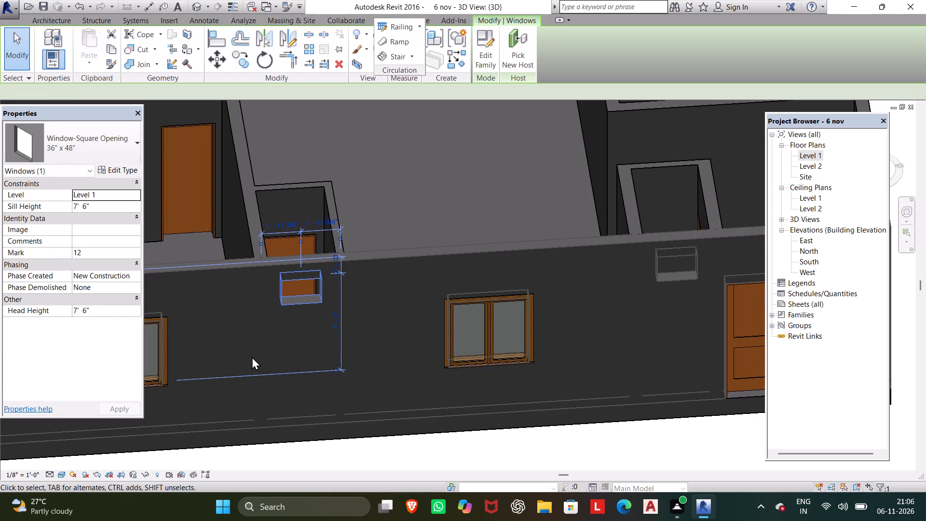
pyautogui.press('Escape')
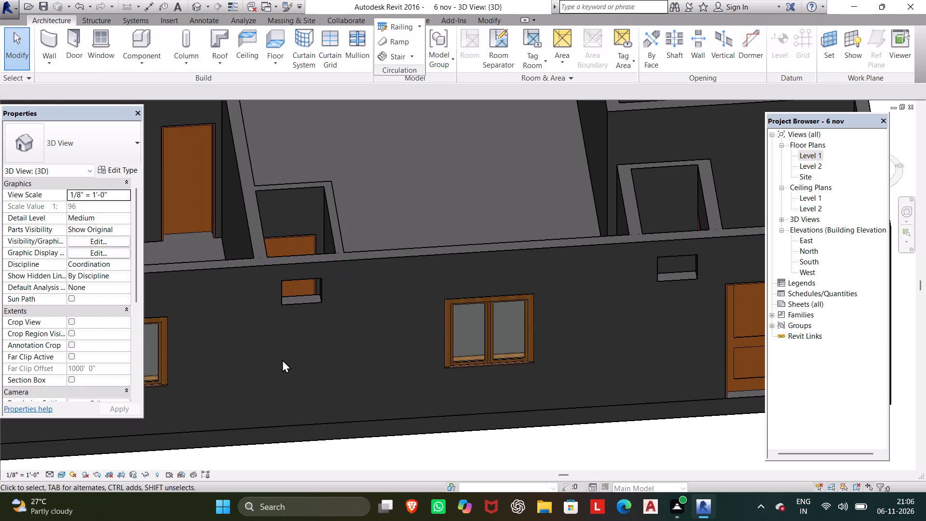
# On the adjoining exterior wall with two square openings, raise the one farther from the west wall to a 7' 6" sill height.
pyautogui.scroll(-4, 282, 359)
pyautogui.moveTo(266, 367); pyautogui.dragTo(468, 424, button='middle')
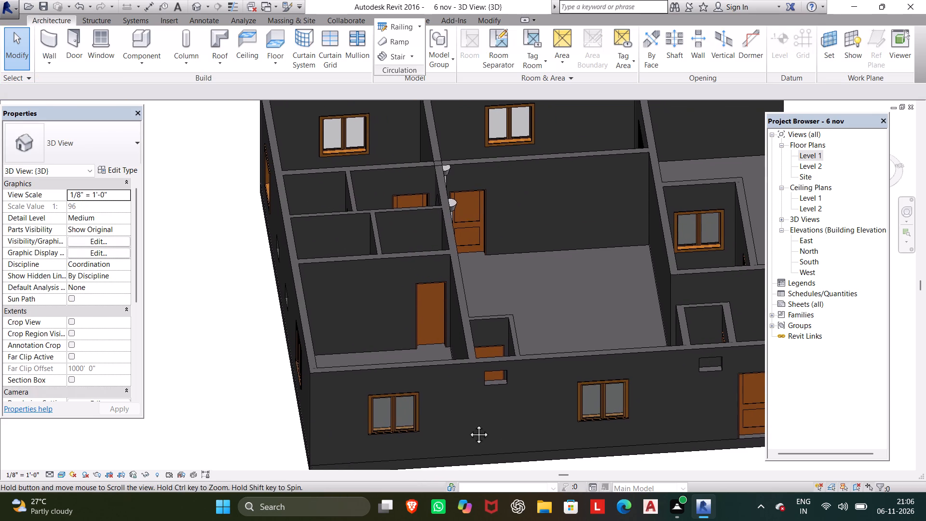
pyautogui.moveTo(468, 424); pyautogui.dragTo(581, 361, button='middle')
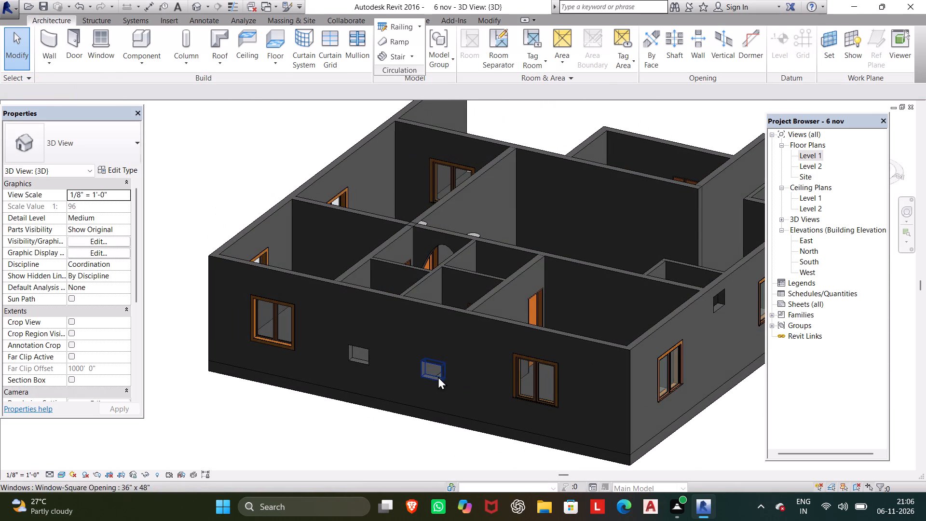
pyautogui.click(438, 376)
pyautogui.click(359, 346)
pyautogui.press('Up')
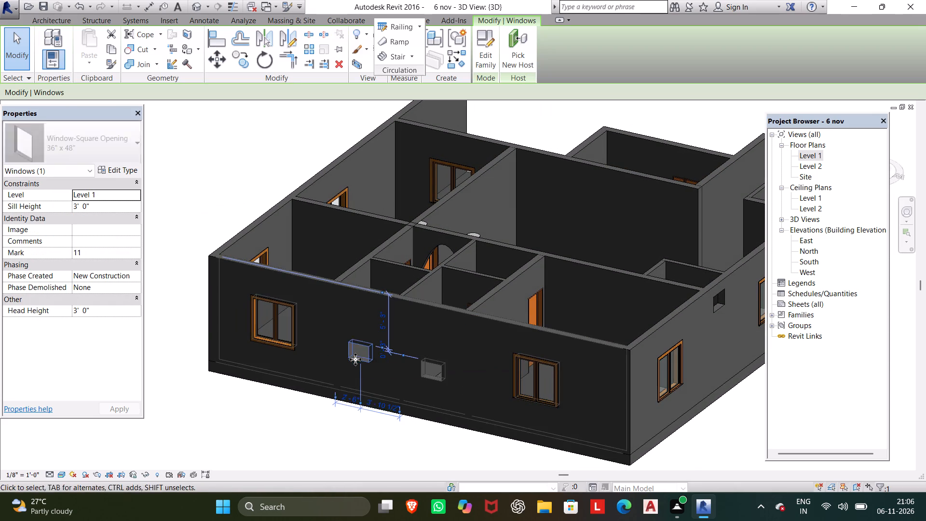
pyautogui.press('Up')
pyautogui.press('Up')
pyautogui.press('Up')
pyautogui.press('Up')
pyautogui.press('Up')
pyautogui.press('Up')
pyautogui.press('Up')
pyautogui.press('Up')
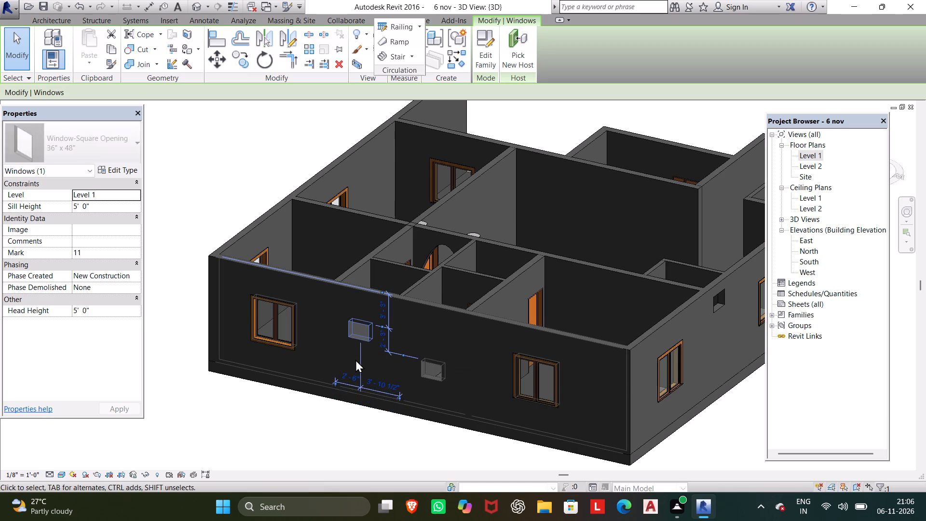
pyautogui.press('Up')
pyautogui.press('Up')
pyautogui.press('Up')
pyautogui.press('Up')
pyautogui.press('Up')
pyautogui.press('Up')
pyautogui.press('Up')
pyautogui.press('Up')
pyautogui.press('Up')
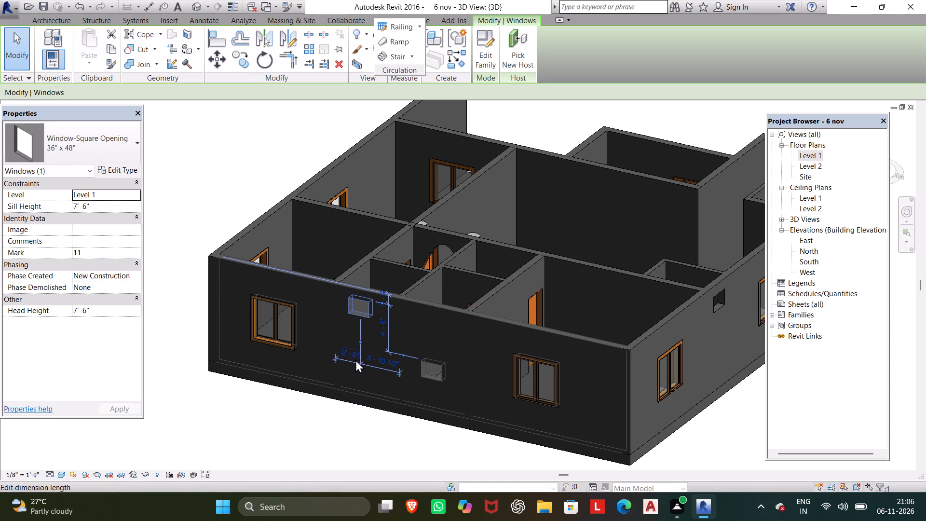
# Raise the other square opening on that wall to about its neighbour's height and shift it slightly toward that neighbour.
pyautogui.click(439, 367)
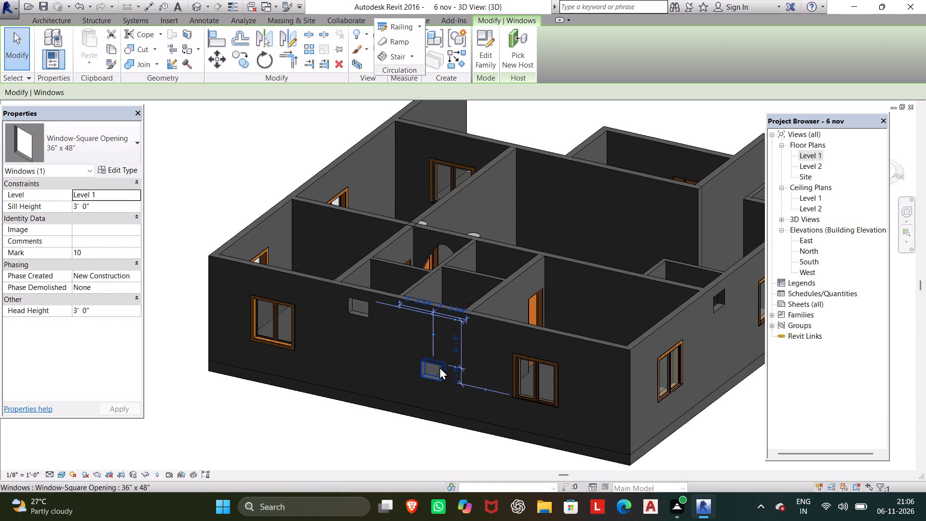
pyautogui.press('Up')
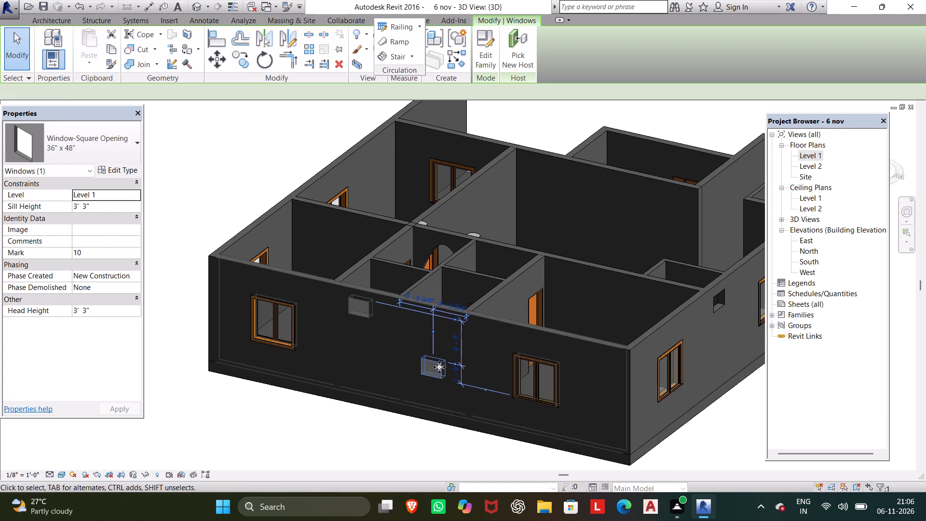
pyautogui.press('Up')
pyautogui.press('Up')
pyautogui.press('Up')
pyautogui.press('Up')
pyautogui.press('Up')
pyautogui.press('Up')
pyautogui.press('Up')
pyautogui.press('Up')
pyautogui.press('Up')
pyautogui.press('Up')
pyautogui.press('Up')
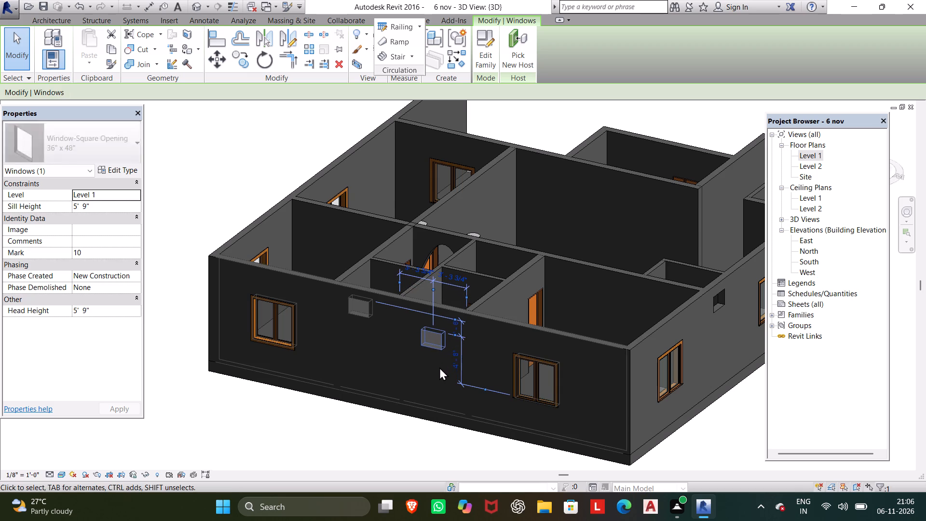
pyautogui.press('Up')
pyautogui.press('Left')
pyautogui.press('Left')
pyautogui.press('Up')
pyautogui.press('Up')
pyautogui.press('Up')
pyautogui.press('Up')
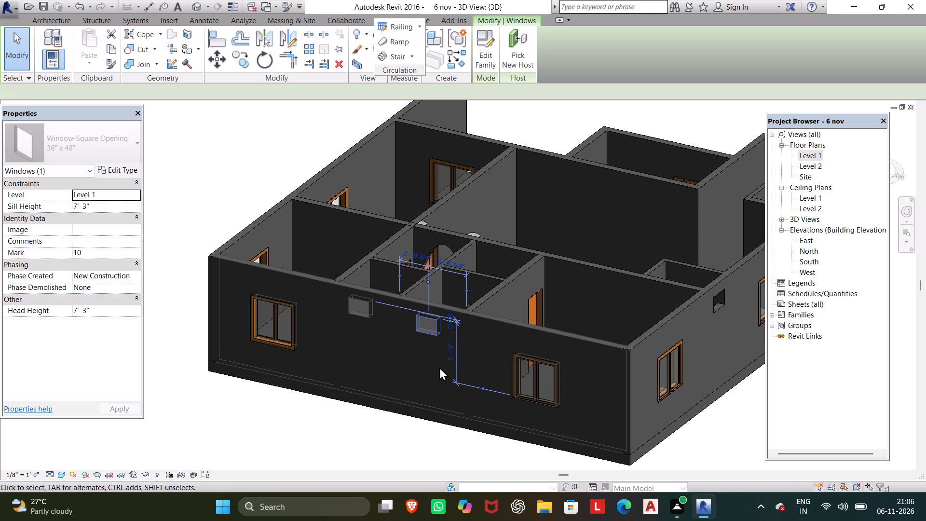
pyautogui.press('Up')
pyautogui.press('Down')
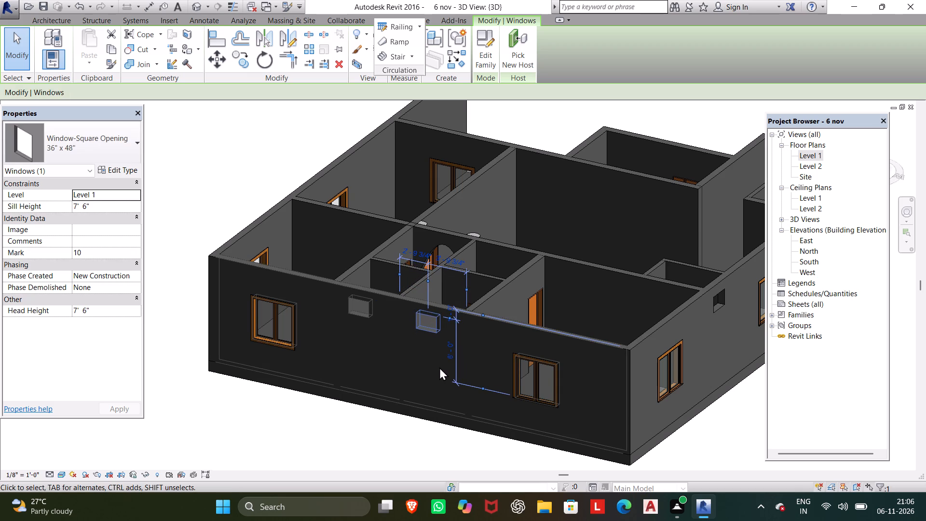
pyautogui.press('Escape')
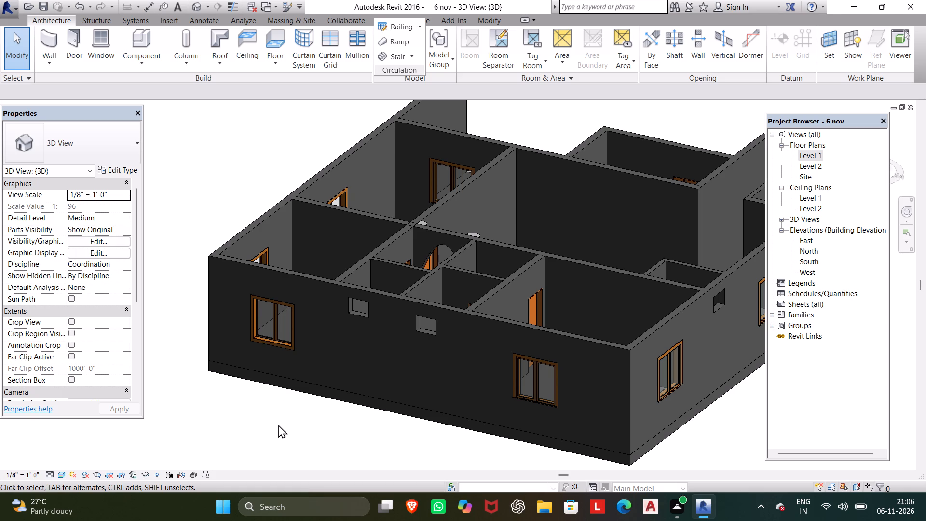
# Raise both casement windows on the long exterior wall opposite the west wall to a sill height of 3' 3".
pyautogui.keyDown('shift'); pyautogui.moveTo(273, 430); pyautogui.dragTo(287, 443, button='middle'); pyautogui.keyUp('shift')
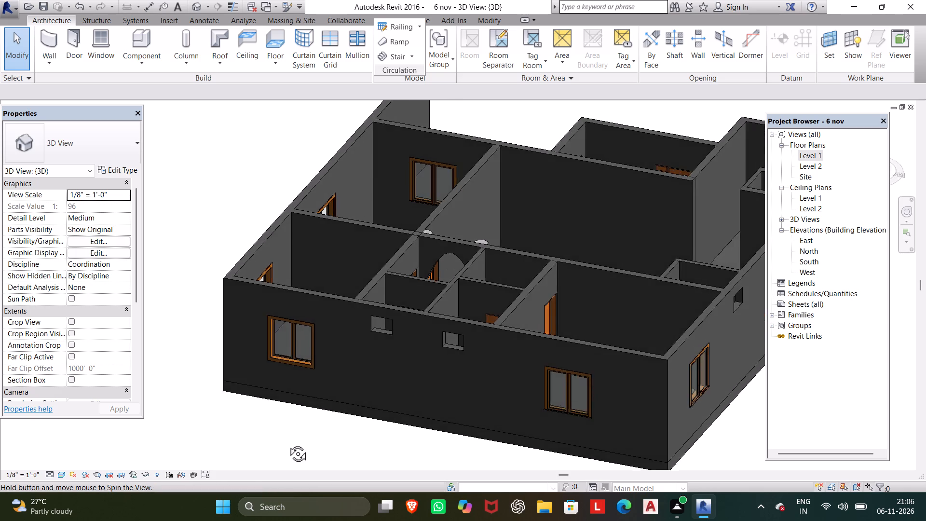
pyautogui.keyDown('shift'); pyautogui.moveTo(287, 443); pyautogui.dragTo(510, 415, button='middle'); pyautogui.keyUp('shift')
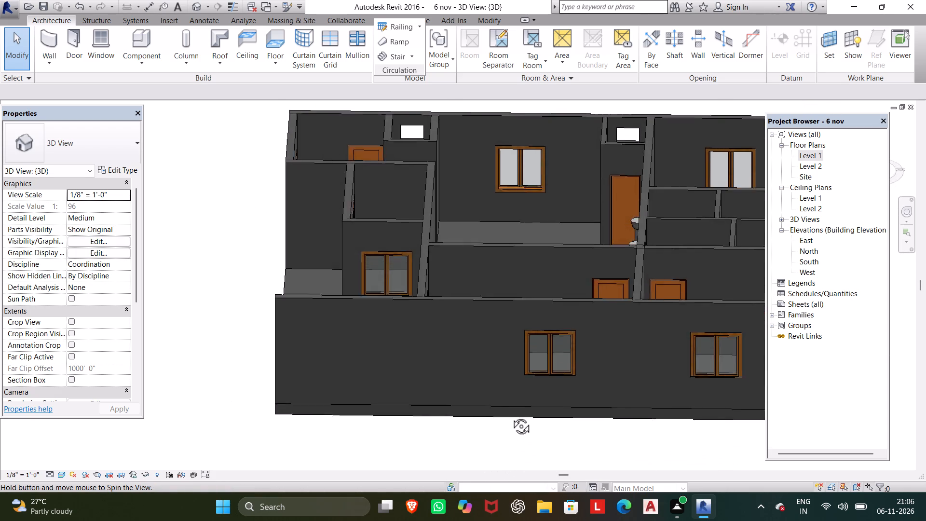
pyautogui.keyDown('shift'); pyautogui.moveTo(510, 415); pyautogui.dragTo(510, 398, button='middle'); pyautogui.keyUp('shift')
pyautogui.click(712, 317)
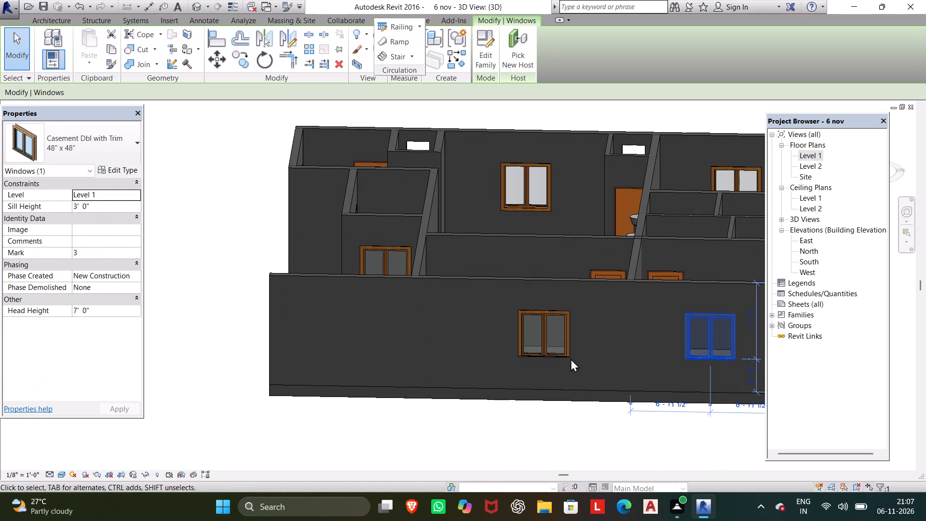
pyautogui.press('Up')
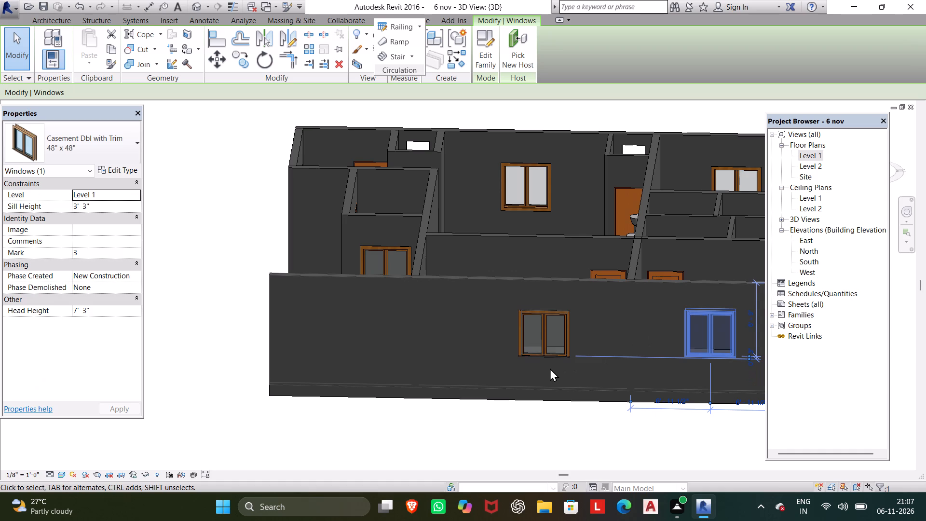
pyautogui.click(524, 320)
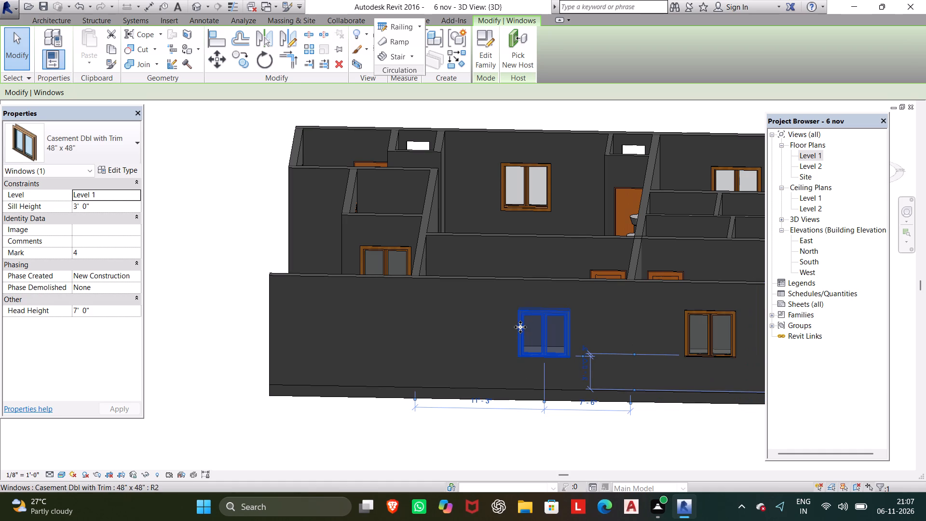
pyautogui.press('Up')
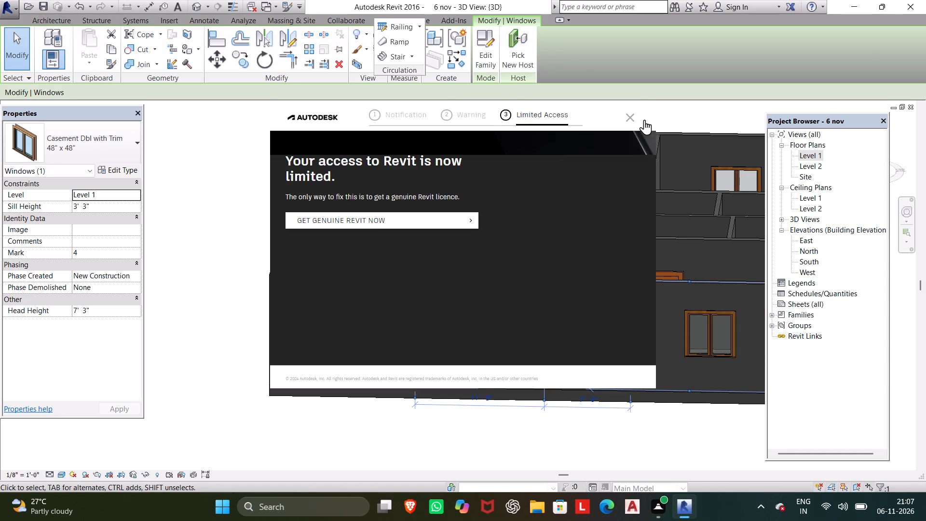
pyautogui.click(629, 120)
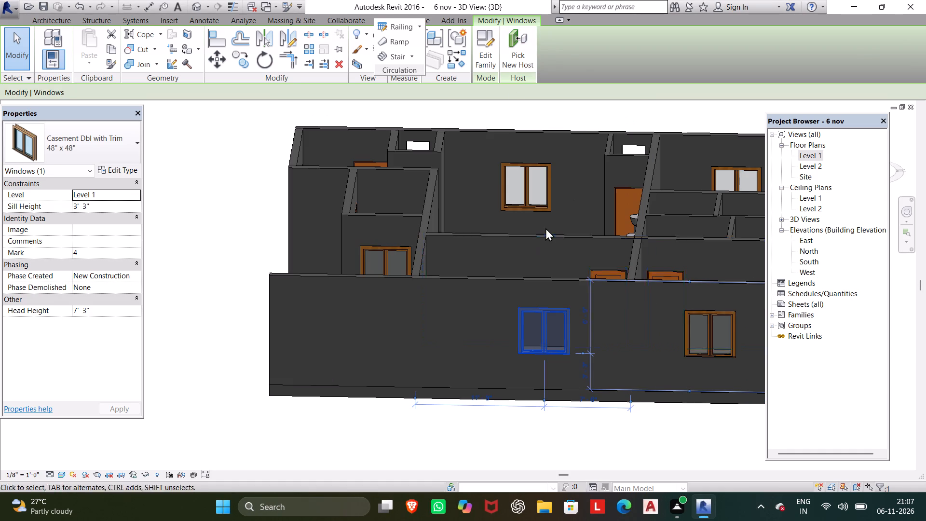
pyautogui.press('Escape')
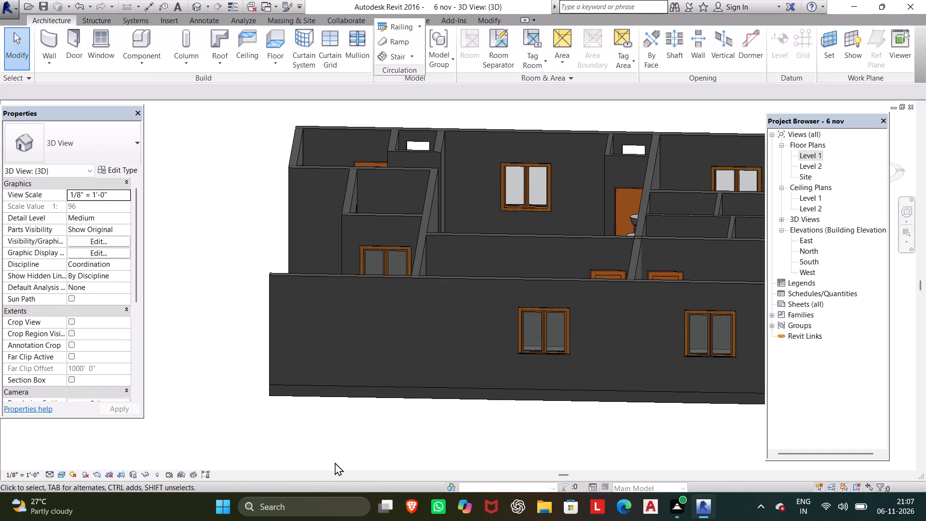
# Raise the casement window on the porch-side wall beside the front door to a sill height of 3' 3".
pyautogui.keyDown('shift'); pyautogui.moveTo(300, 453); pyautogui.dragTo(374, 507, button='middle'); pyautogui.keyUp('shift')
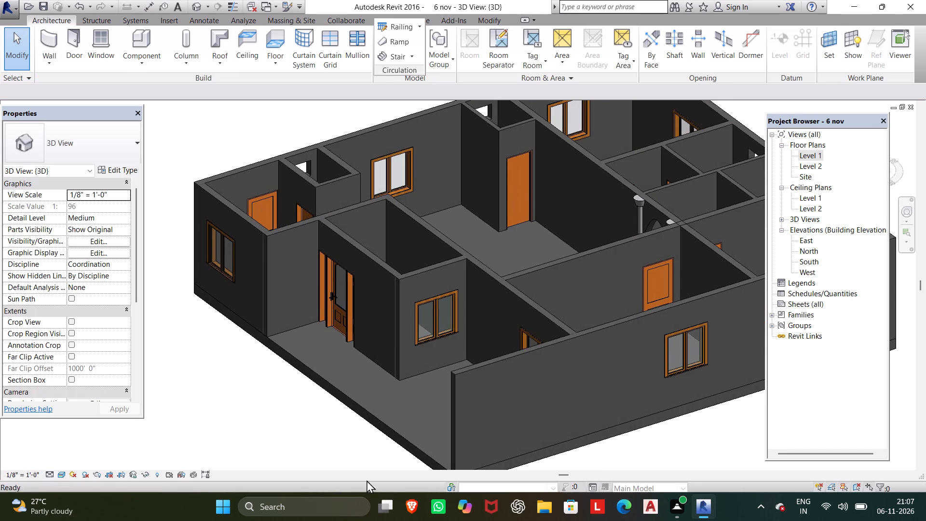
pyautogui.click(434, 318)
pyautogui.press('Up')
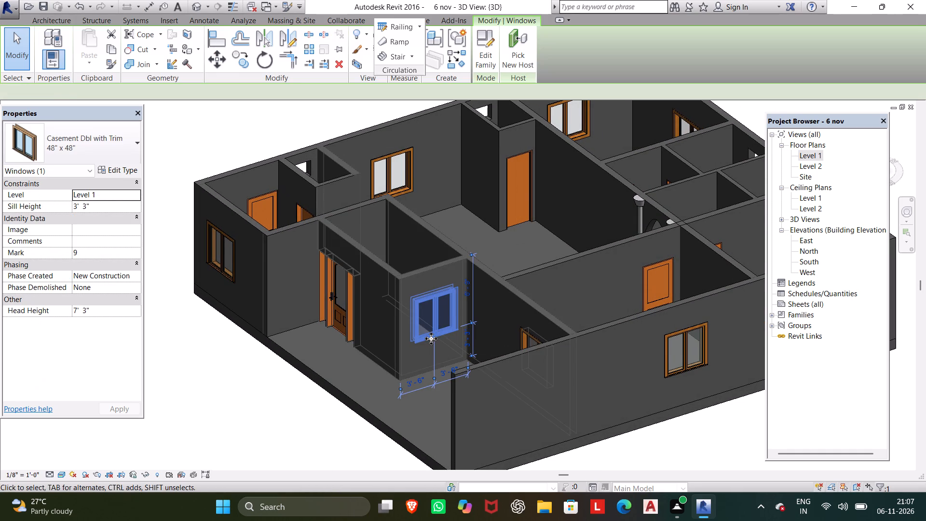
pyautogui.press('Up')
pyautogui.press('Down')
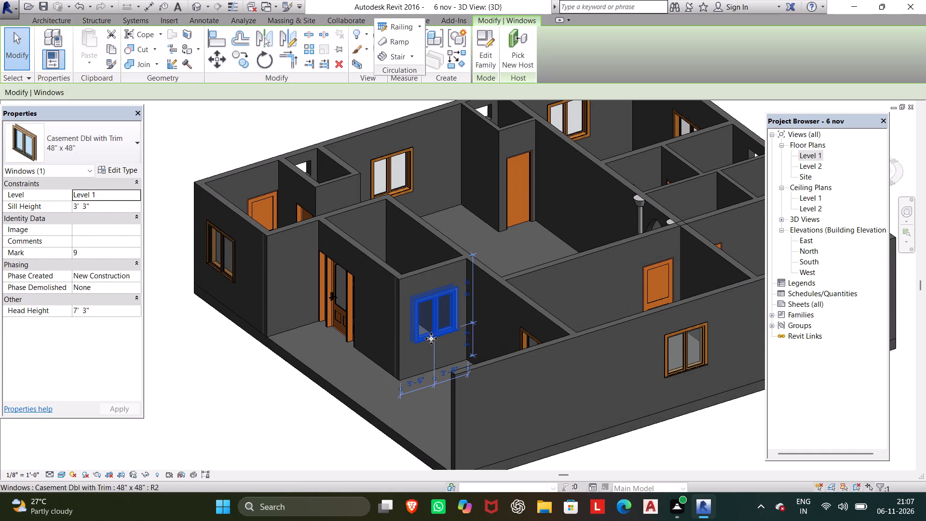
pyautogui.click(291, 427)
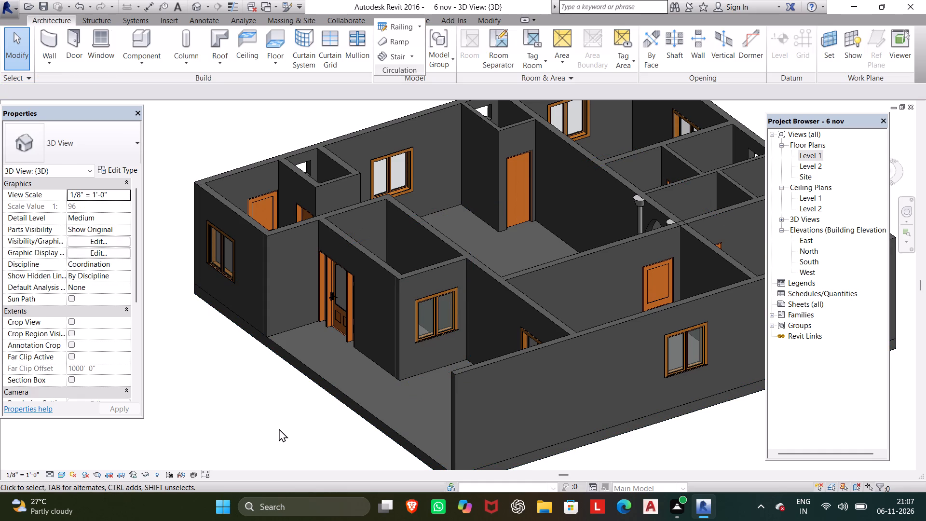
# Set the Structure layer thickness of the house's Generic - 12" floor slab type to 0.6'.
pyautogui.scroll(-1, 363, 414)
pyautogui.moveTo(363, 414); pyautogui.dragTo(366, 411, button='middle')
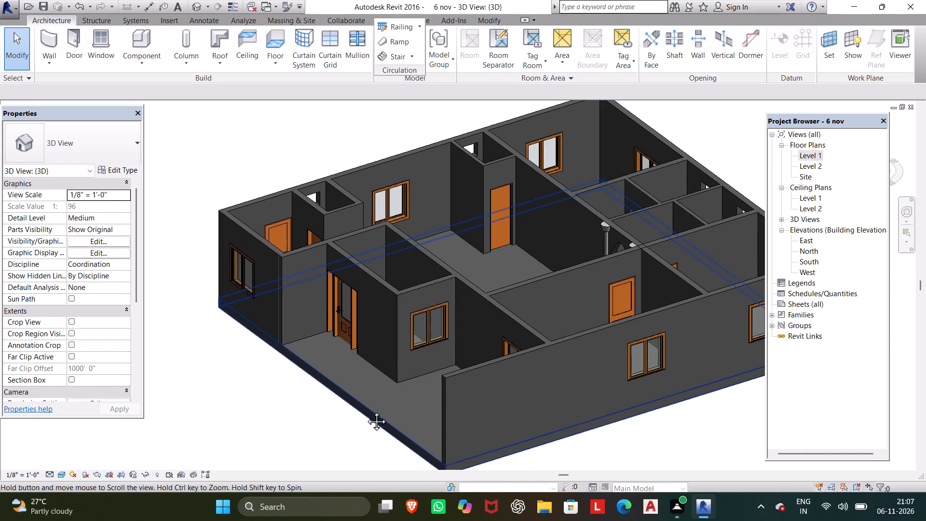
pyautogui.moveTo(366, 411); pyautogui.dragTo(365, 323, button='middle')
pyautogui.keyDown('shift'); pyautogui.moveTo(363, 350); pyautogui.dragTo(364, 248, button='middle'); pyautogui.keyUp('shift')
pyautogui.keyDown('shift'); pyautogui.scroll(1, 364, 250); pyautogui.keyUp('shift')
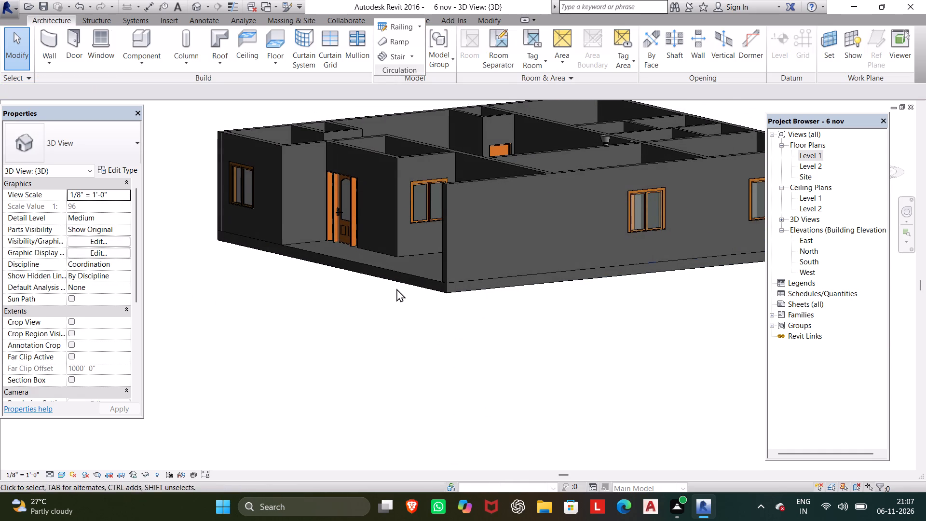
pyautogui.click(429, 283)
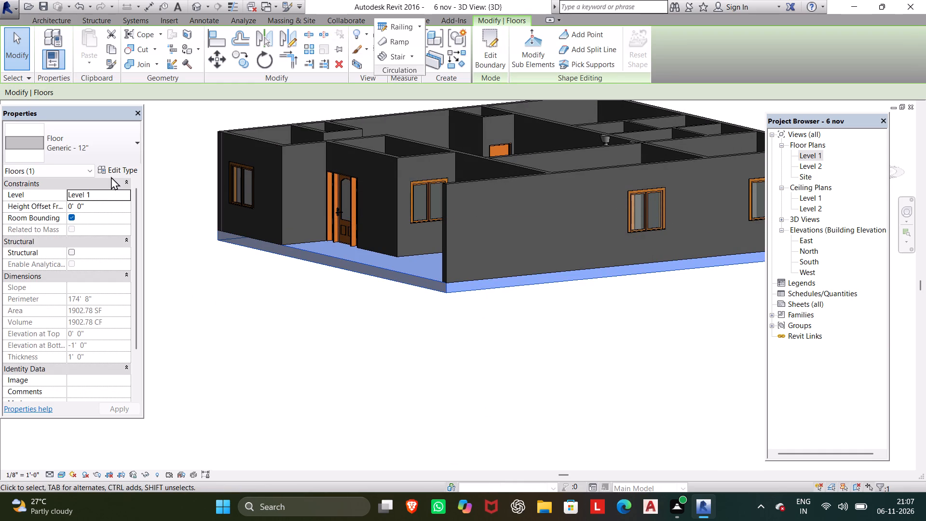
pyautogui.click(113, 169)
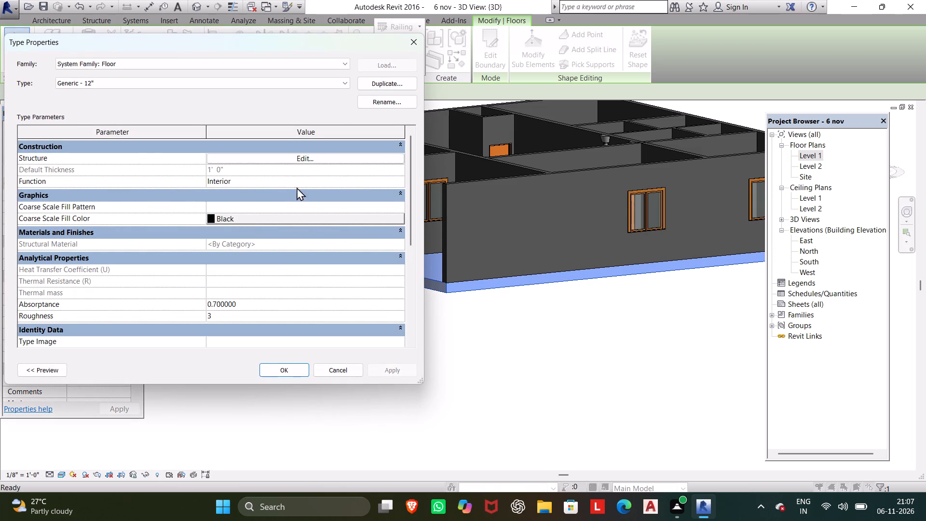
pyautogui.click(308, 159)
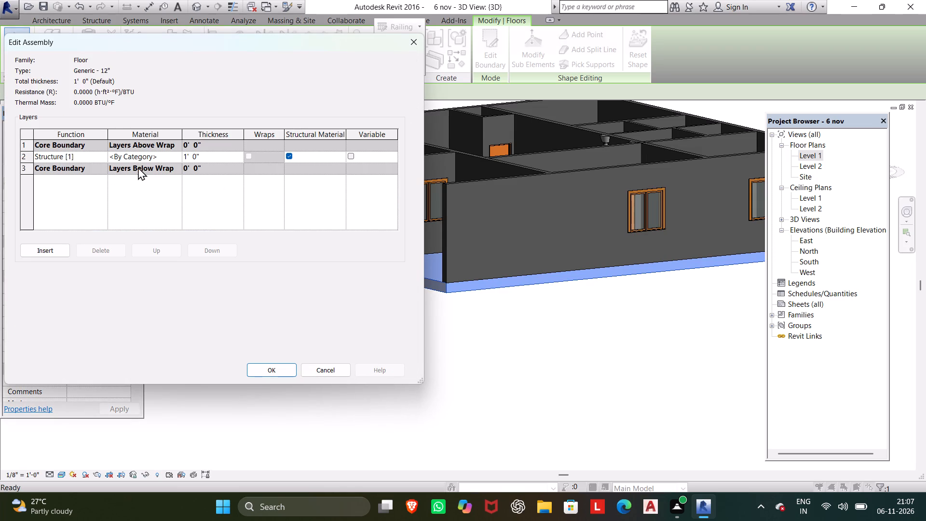
pyautogui.click(199, 155)
pyautogui.moveTo(199, 155); pyautogui.dragTo(140, 163)
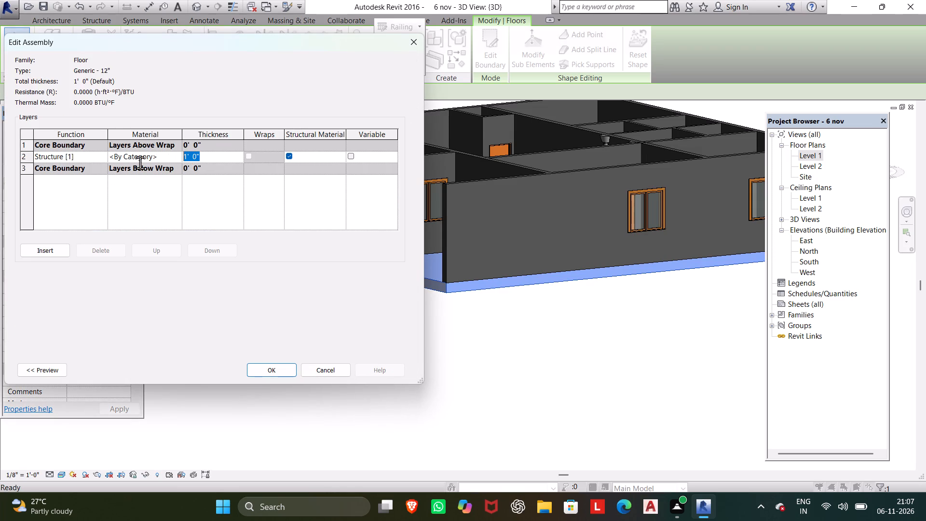
pyautogui.moveTo(140, 163); pyautogui.dragTo(139, 163)
pyautogui.write('0.6')
pyautogui.press("'")
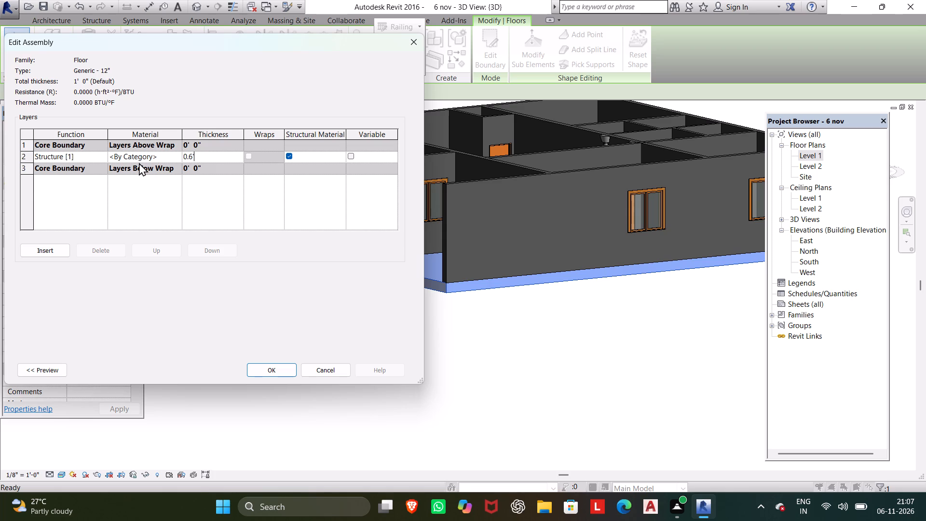
pyautogui.click(269, 365)
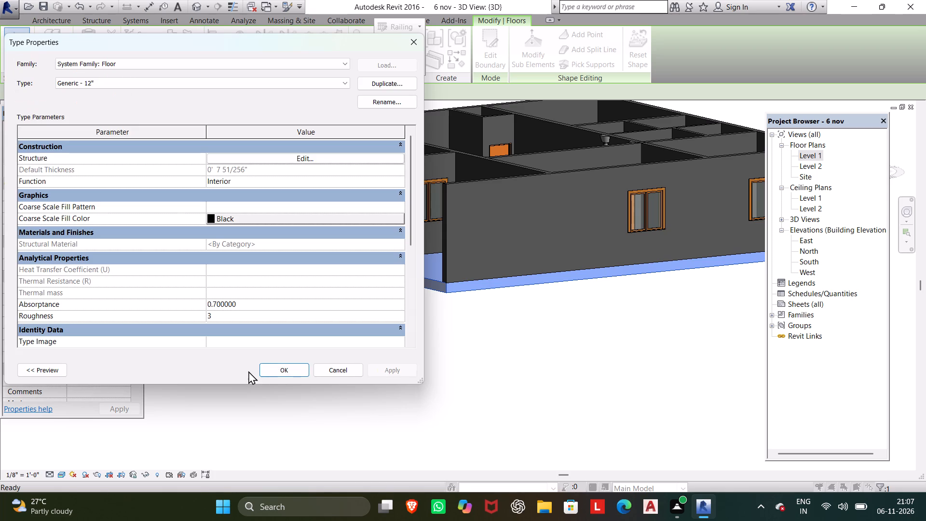
pyautogui.click(268, 371)
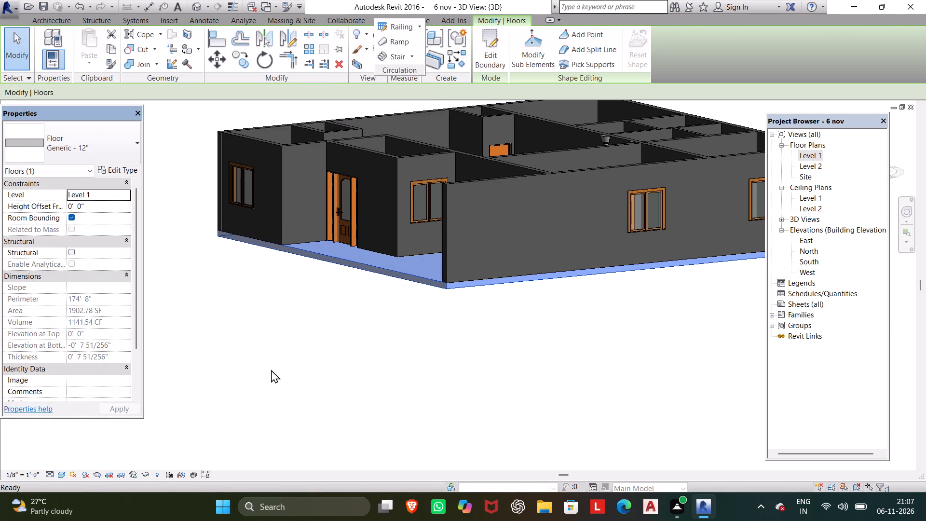
pyautogui.press('Escape')
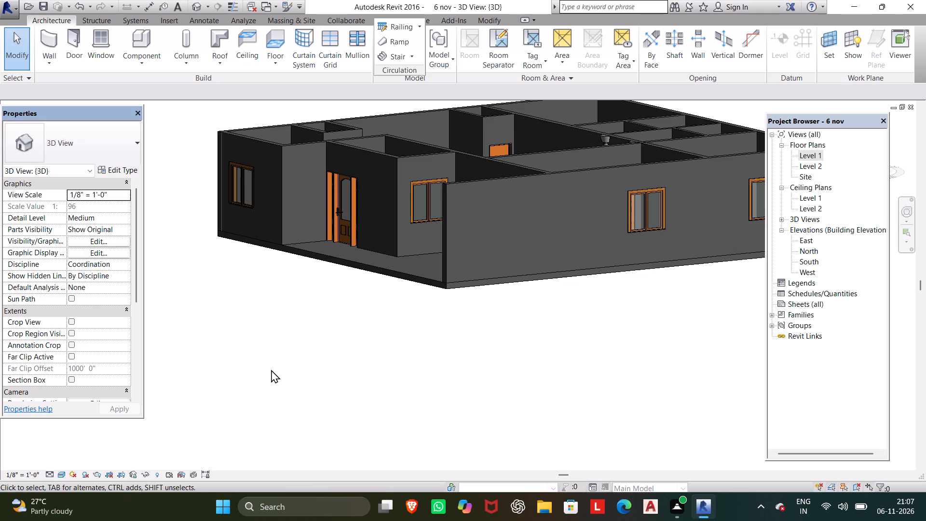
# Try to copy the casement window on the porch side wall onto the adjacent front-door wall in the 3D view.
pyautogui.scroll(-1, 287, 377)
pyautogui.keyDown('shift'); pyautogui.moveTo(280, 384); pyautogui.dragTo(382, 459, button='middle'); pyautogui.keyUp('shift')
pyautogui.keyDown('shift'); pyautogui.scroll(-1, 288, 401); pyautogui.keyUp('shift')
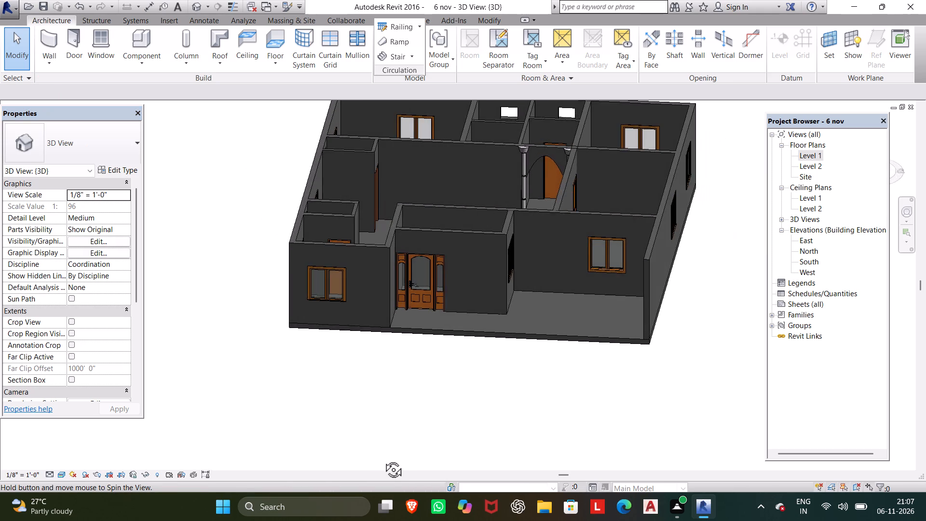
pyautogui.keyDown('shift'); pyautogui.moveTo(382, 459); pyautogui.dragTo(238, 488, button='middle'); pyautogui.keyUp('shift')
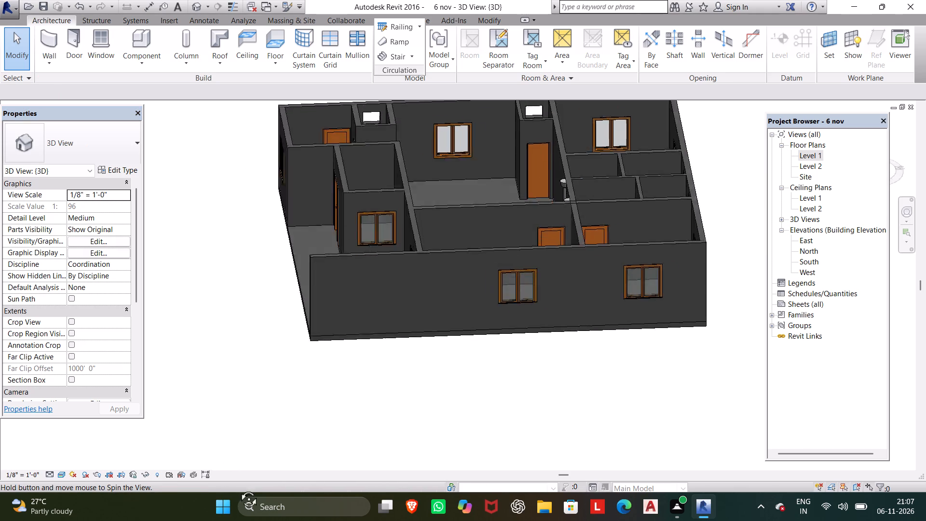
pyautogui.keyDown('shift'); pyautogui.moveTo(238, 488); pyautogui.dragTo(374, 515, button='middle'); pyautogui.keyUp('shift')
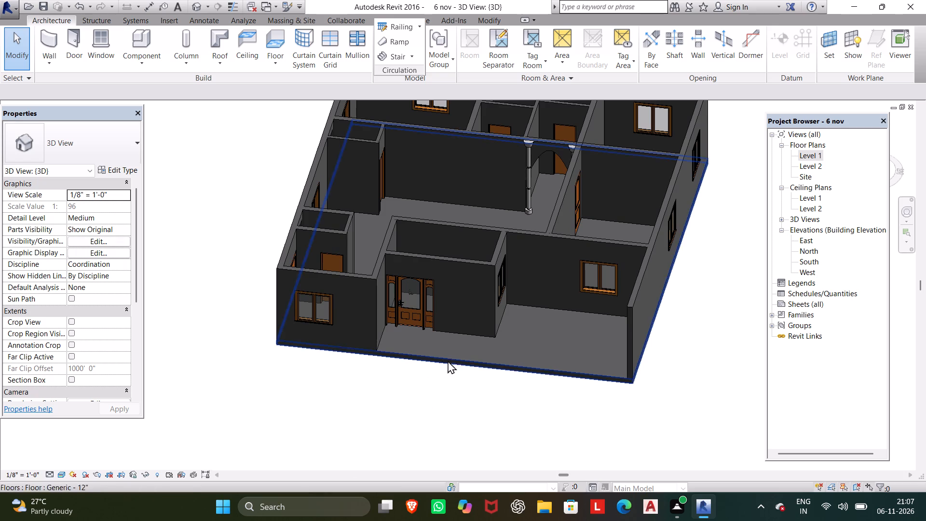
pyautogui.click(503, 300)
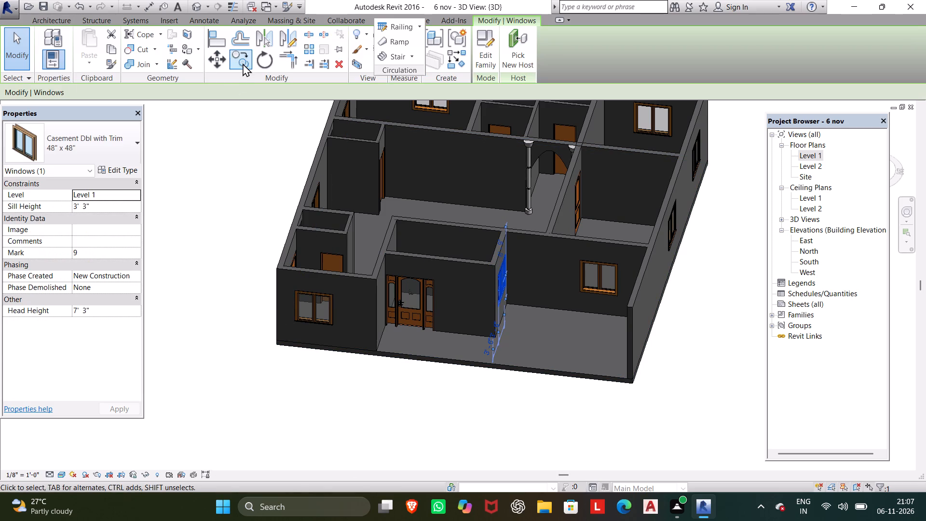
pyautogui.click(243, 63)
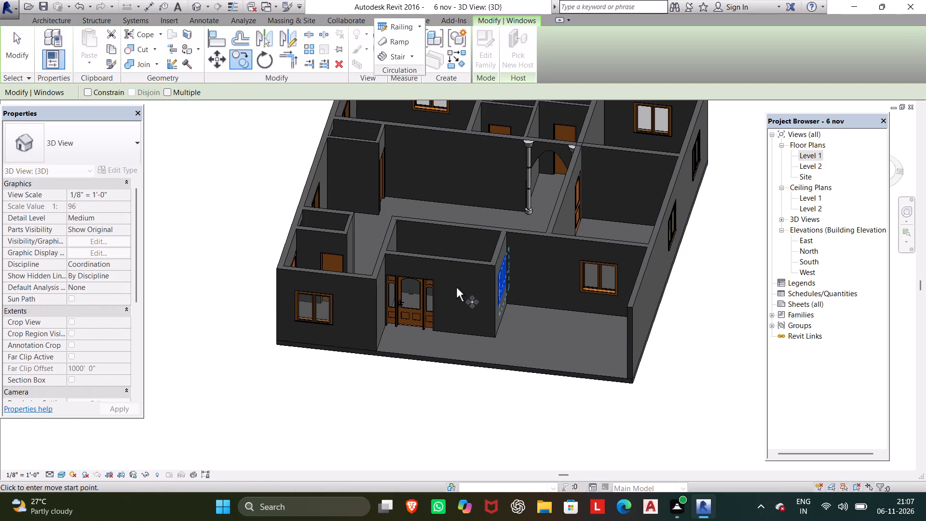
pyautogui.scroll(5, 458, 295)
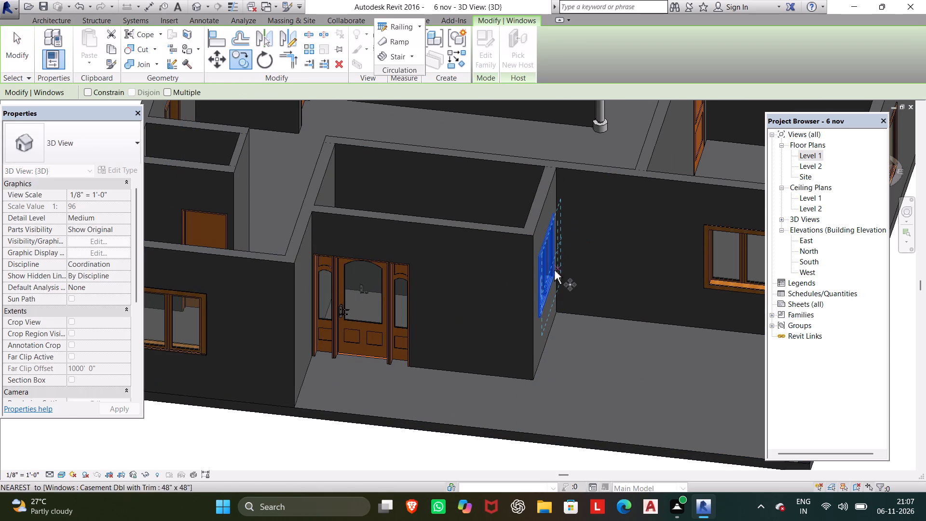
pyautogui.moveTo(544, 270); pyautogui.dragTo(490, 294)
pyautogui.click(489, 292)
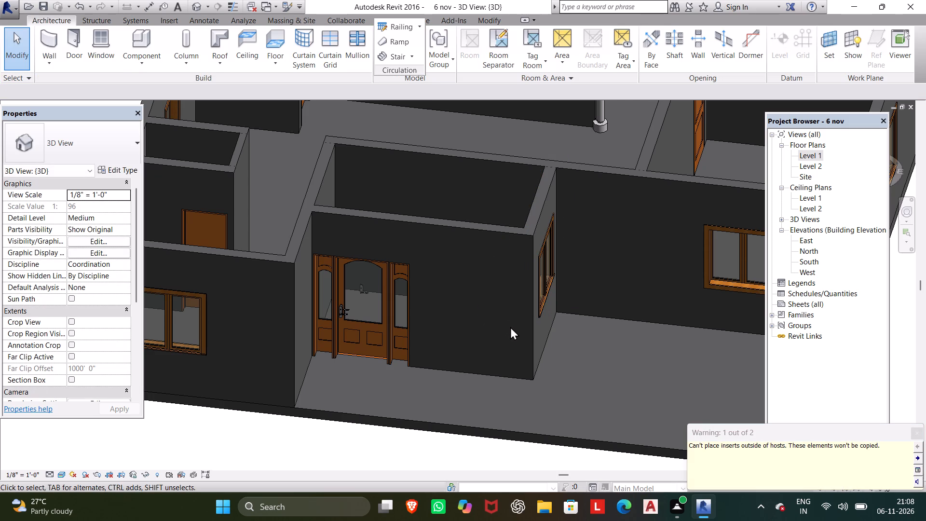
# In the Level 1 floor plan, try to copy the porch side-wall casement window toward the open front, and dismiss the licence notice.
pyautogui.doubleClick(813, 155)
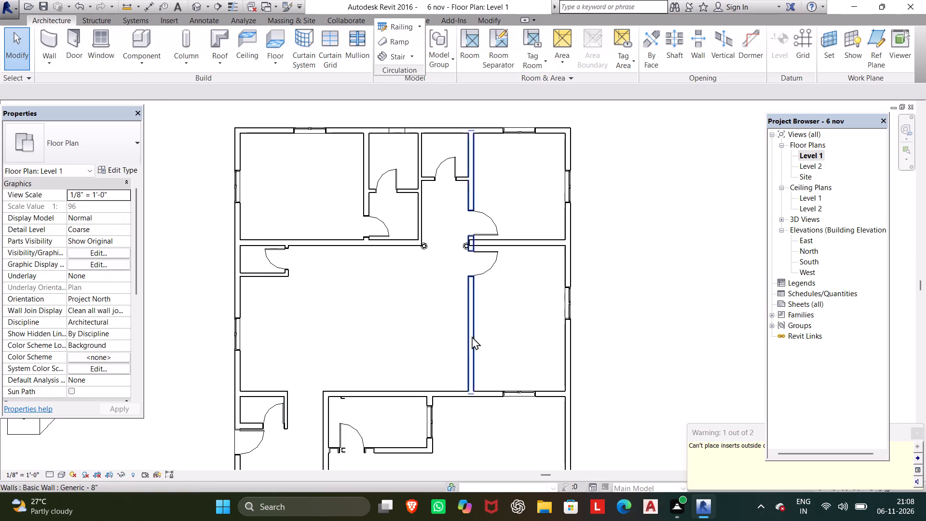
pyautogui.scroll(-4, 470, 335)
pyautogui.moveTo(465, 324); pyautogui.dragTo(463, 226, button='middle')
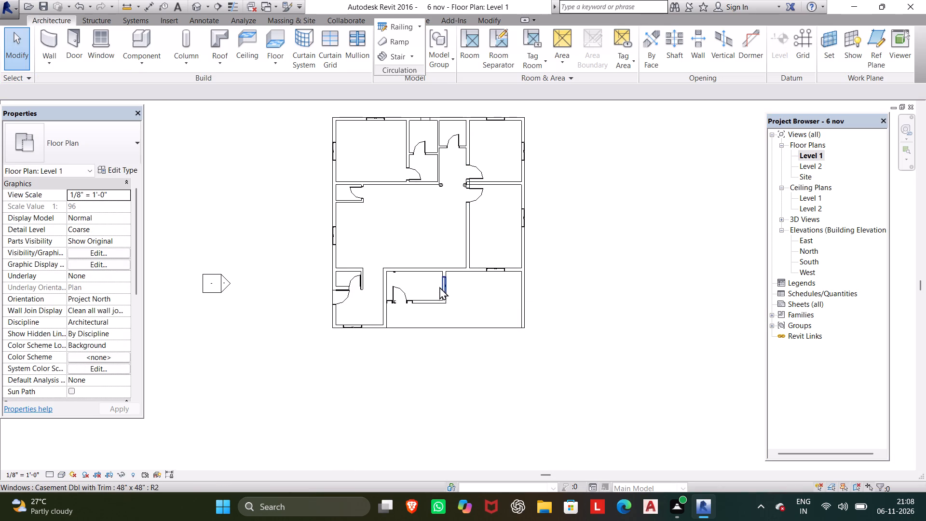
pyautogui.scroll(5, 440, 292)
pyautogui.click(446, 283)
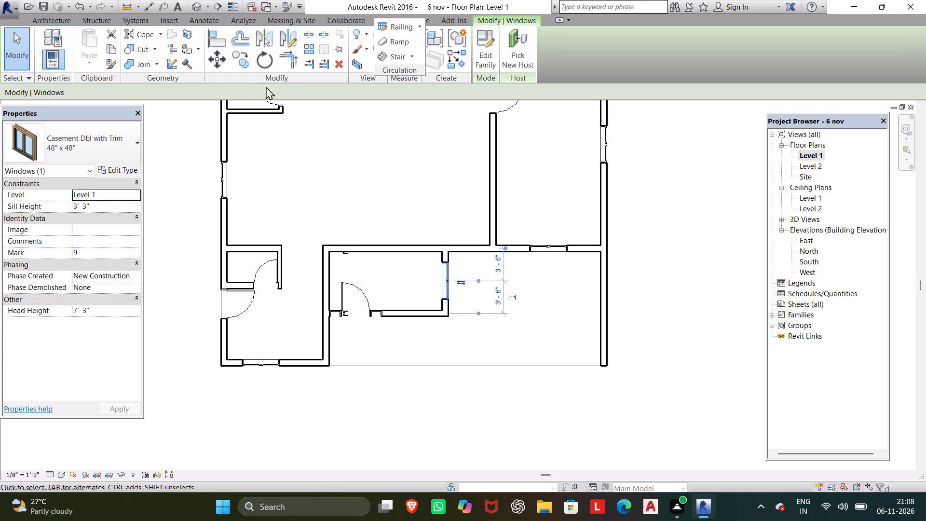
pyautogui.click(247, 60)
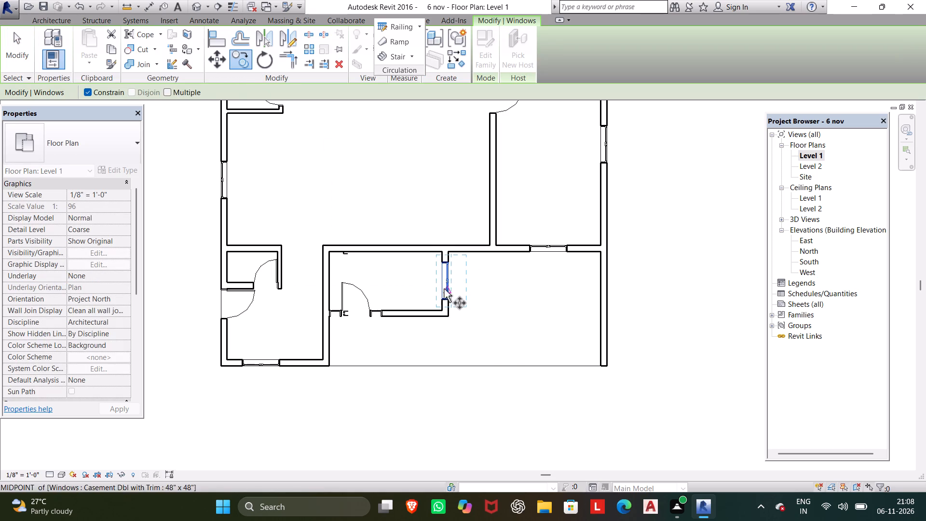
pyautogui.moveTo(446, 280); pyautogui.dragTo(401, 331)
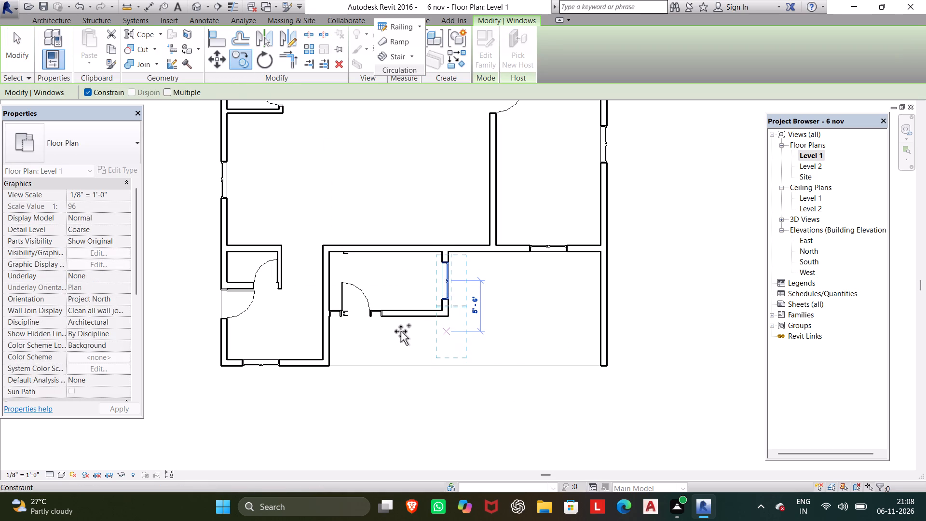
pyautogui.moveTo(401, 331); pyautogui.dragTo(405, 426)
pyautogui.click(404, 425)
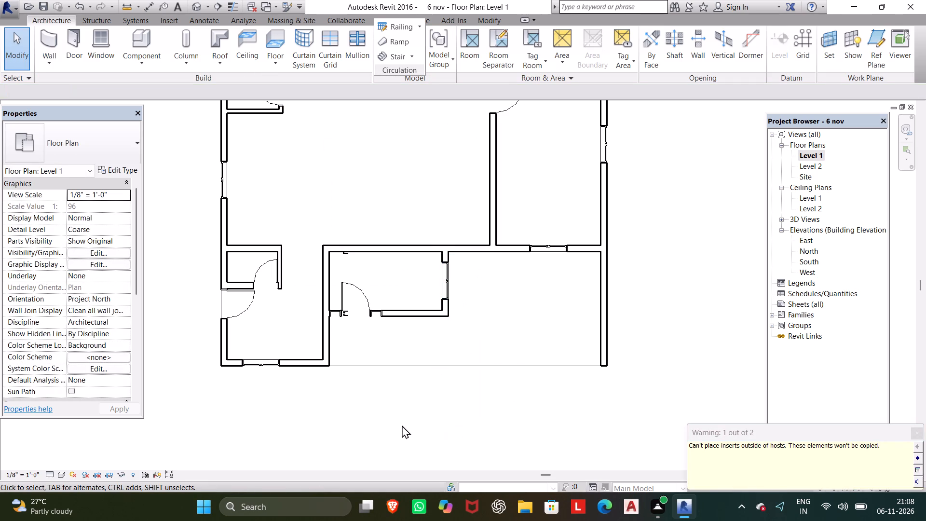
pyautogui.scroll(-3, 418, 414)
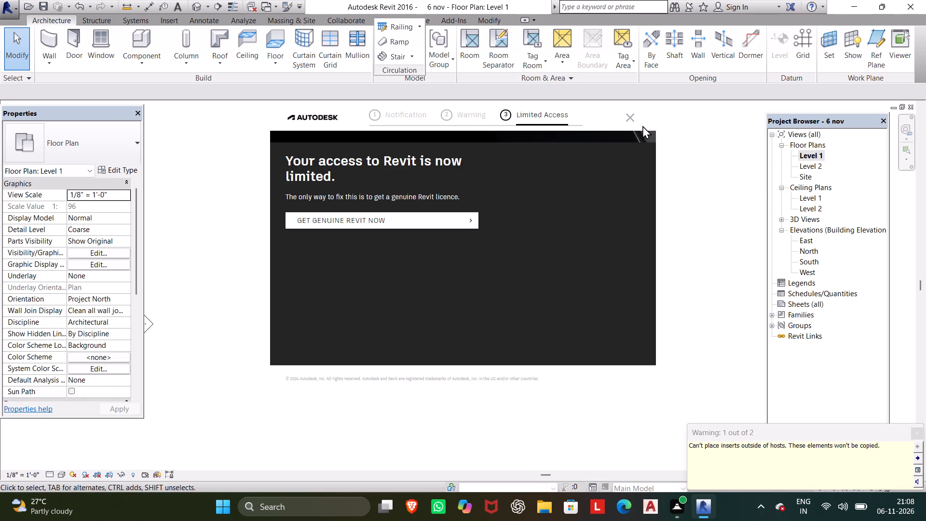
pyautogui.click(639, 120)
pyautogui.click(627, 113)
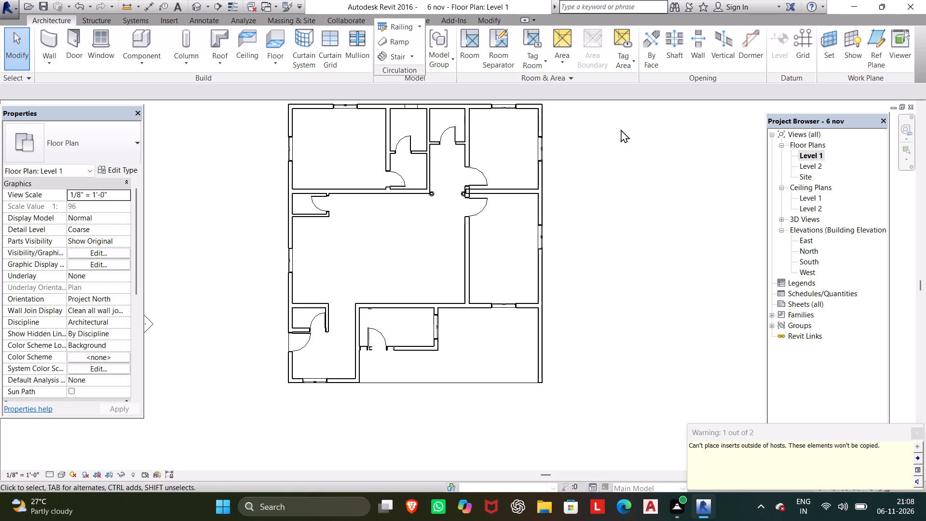
# Delete the 48" x 48" casement window from the porch side wall of the small front-door room.
pyautogui.click(433, 327)
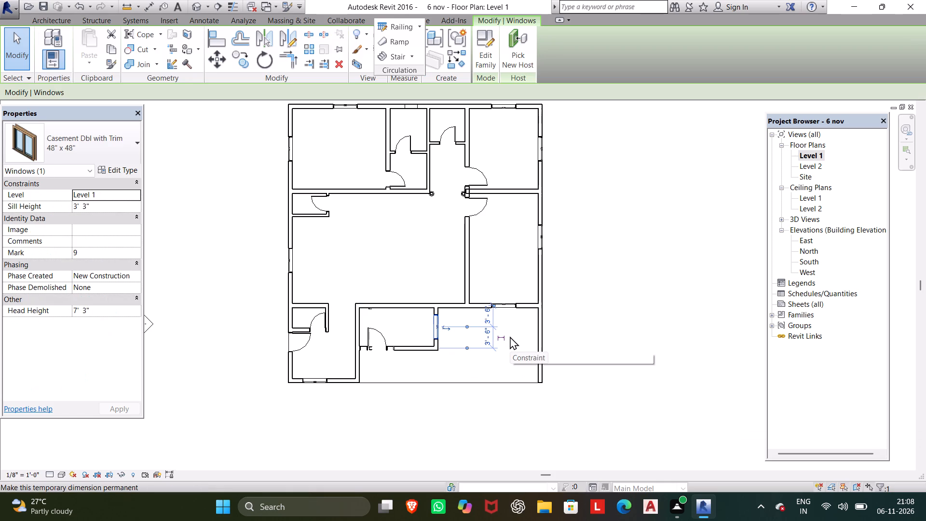
pyautogui.press('Delete')
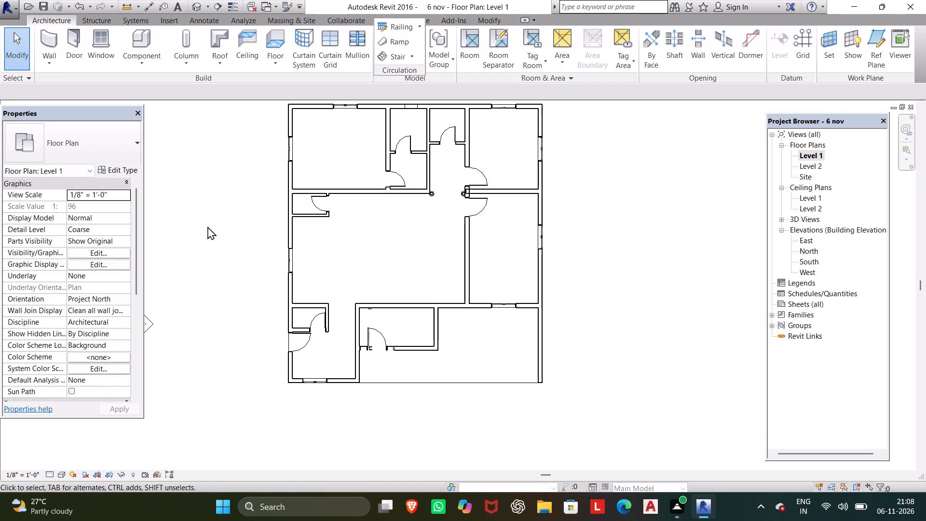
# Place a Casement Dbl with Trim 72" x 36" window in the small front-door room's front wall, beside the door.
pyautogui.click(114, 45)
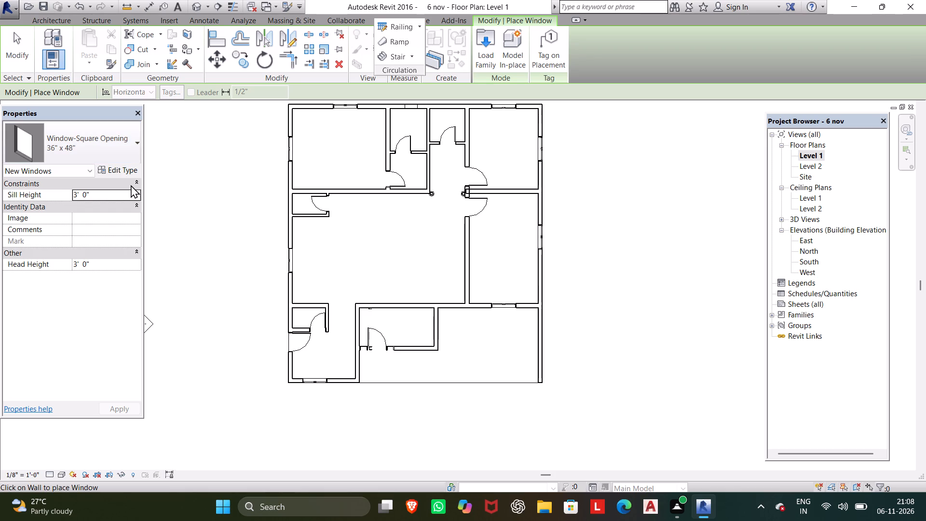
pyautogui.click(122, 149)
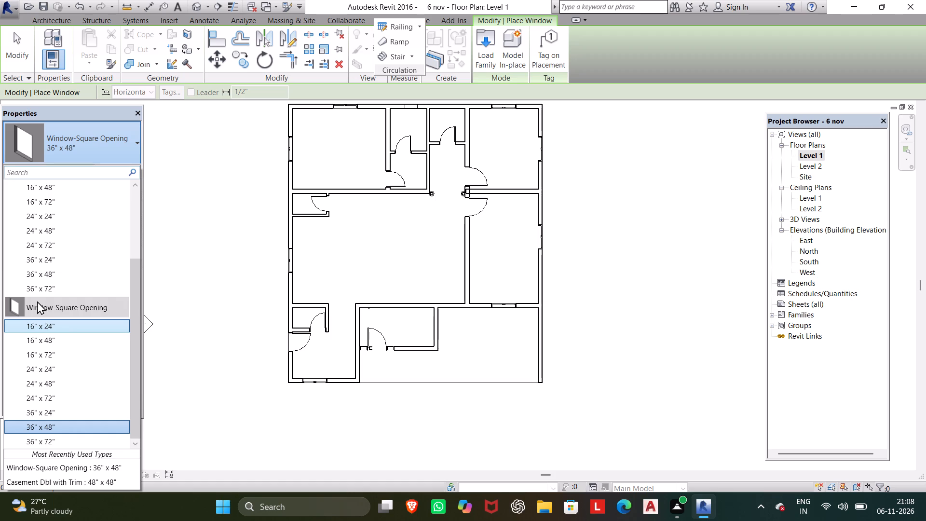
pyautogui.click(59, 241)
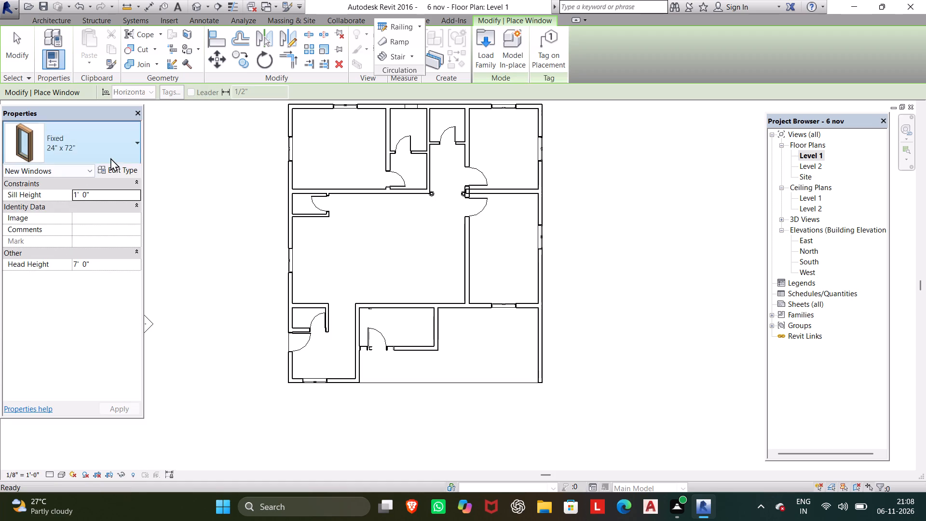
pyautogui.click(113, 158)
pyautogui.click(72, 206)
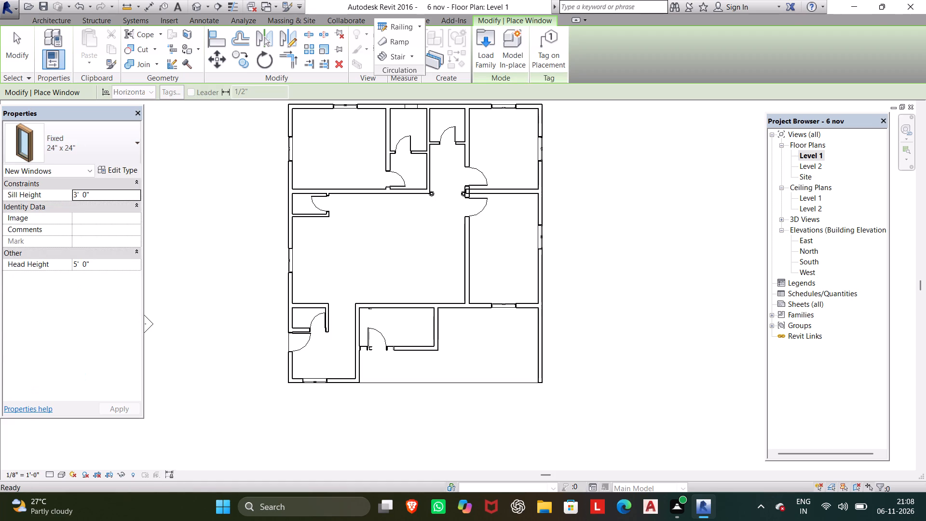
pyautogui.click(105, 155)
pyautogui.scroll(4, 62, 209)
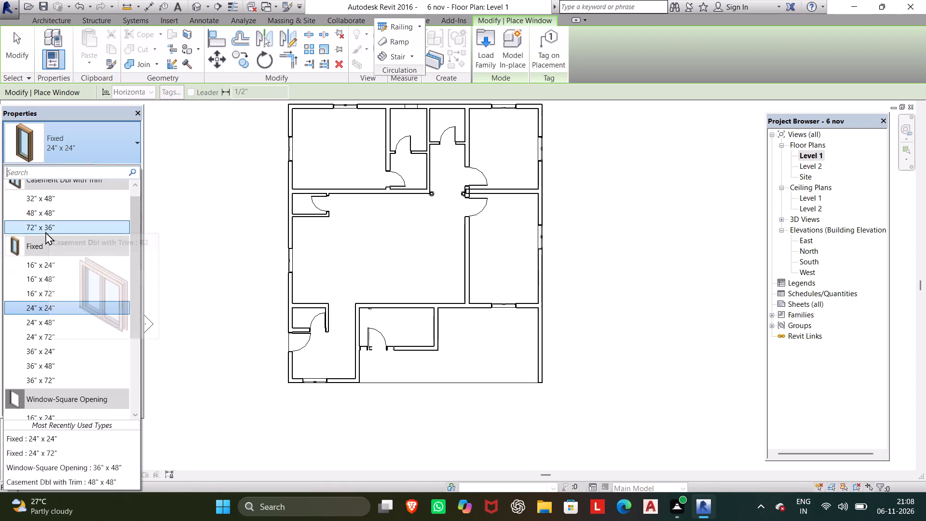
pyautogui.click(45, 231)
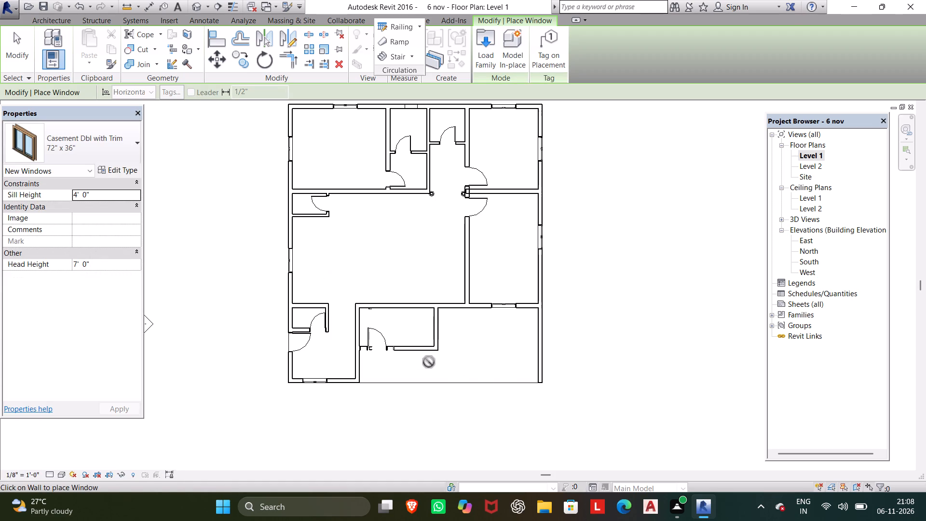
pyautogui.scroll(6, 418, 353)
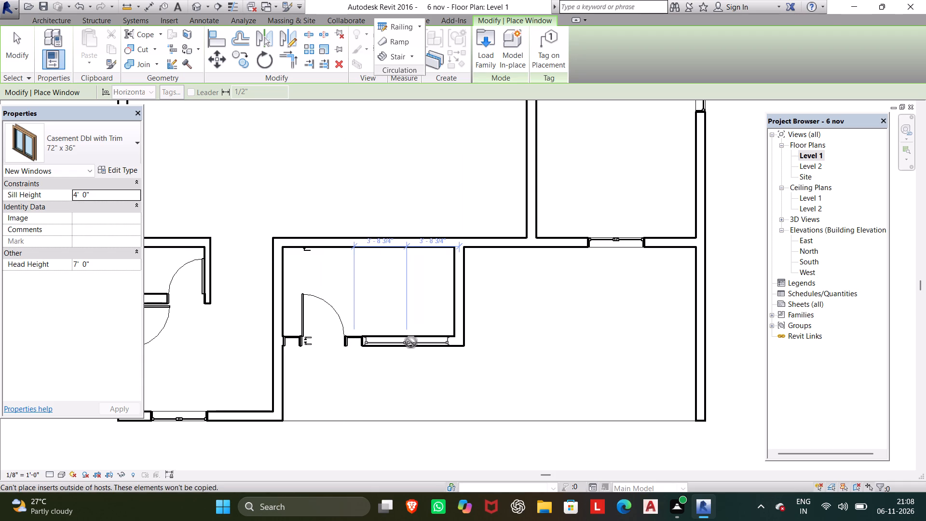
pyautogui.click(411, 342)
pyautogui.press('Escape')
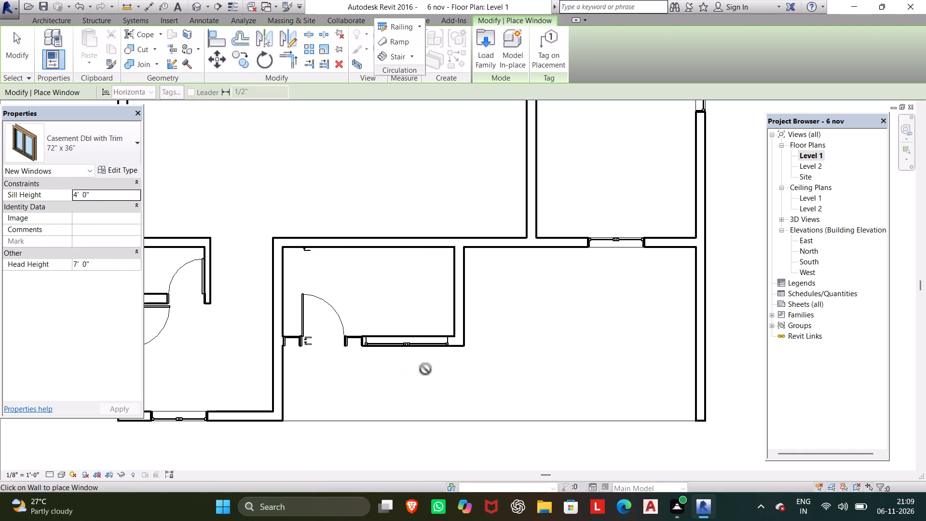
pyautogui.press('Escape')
# Duplicate the placed casement window's type under the name 54.
pyautogui.click(415, 342)
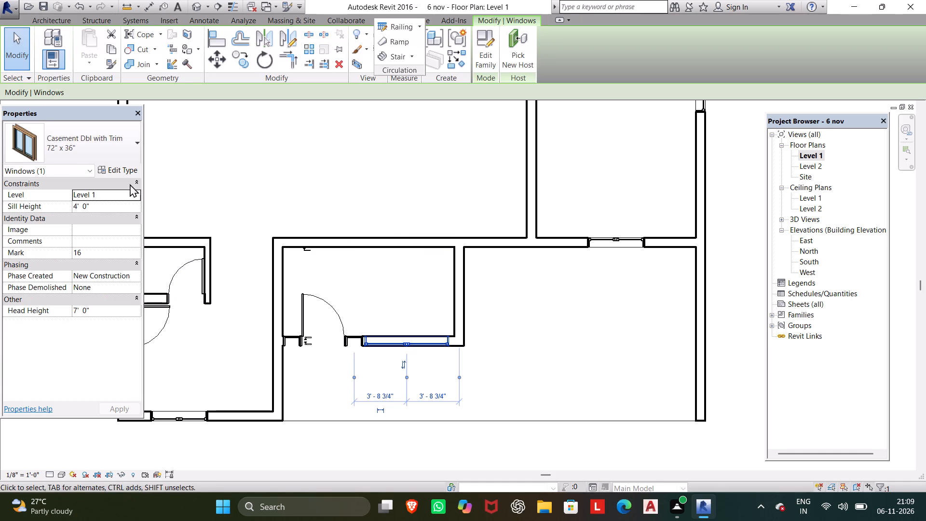
pyautogui.click(119, 167)
pyautogui.click(372, 79)
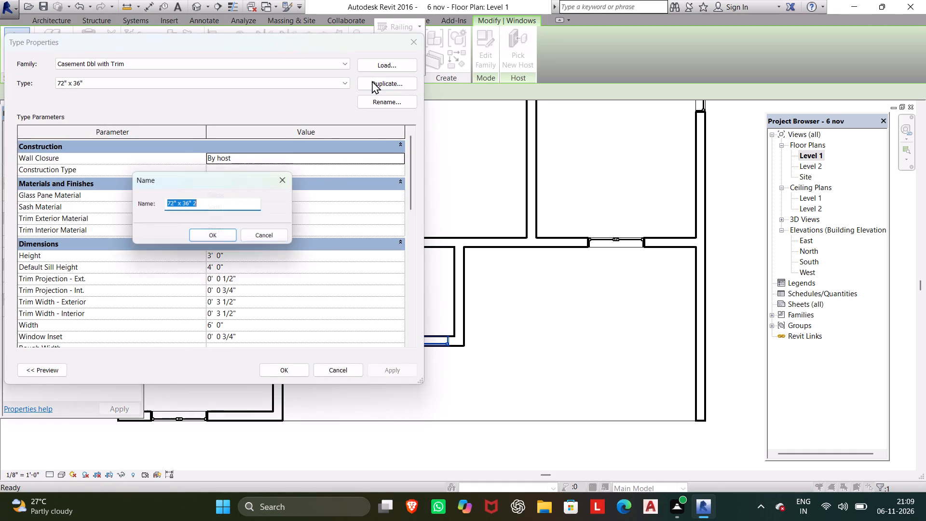
pyautogui.press('space')
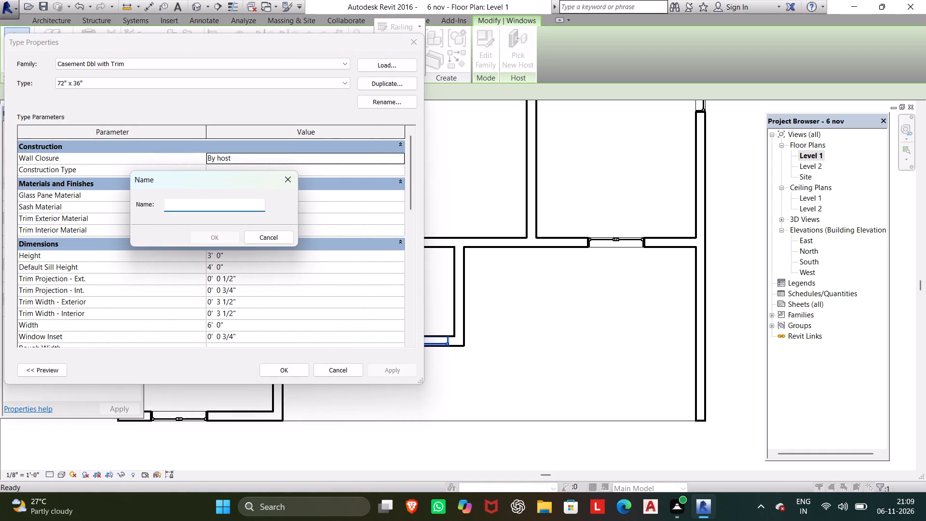
pyautogui.write('54')
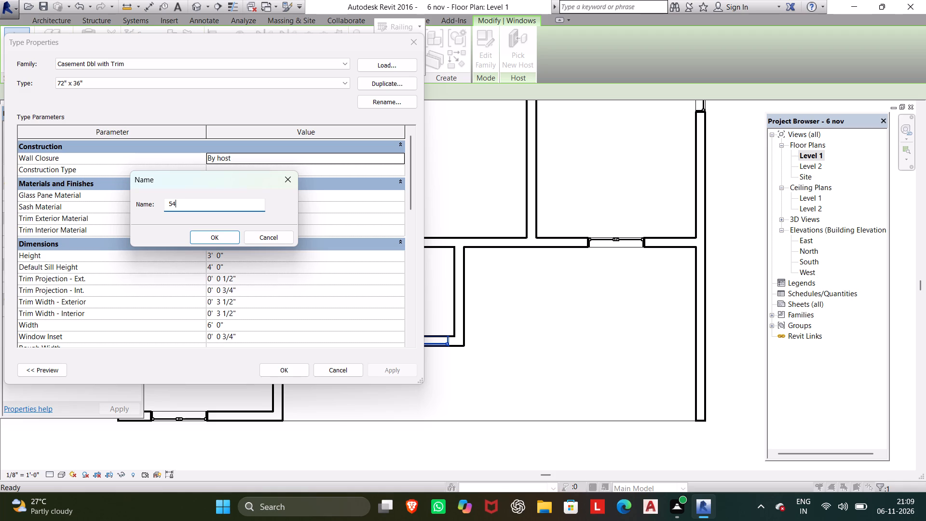
pyautogui.click(209, 239)
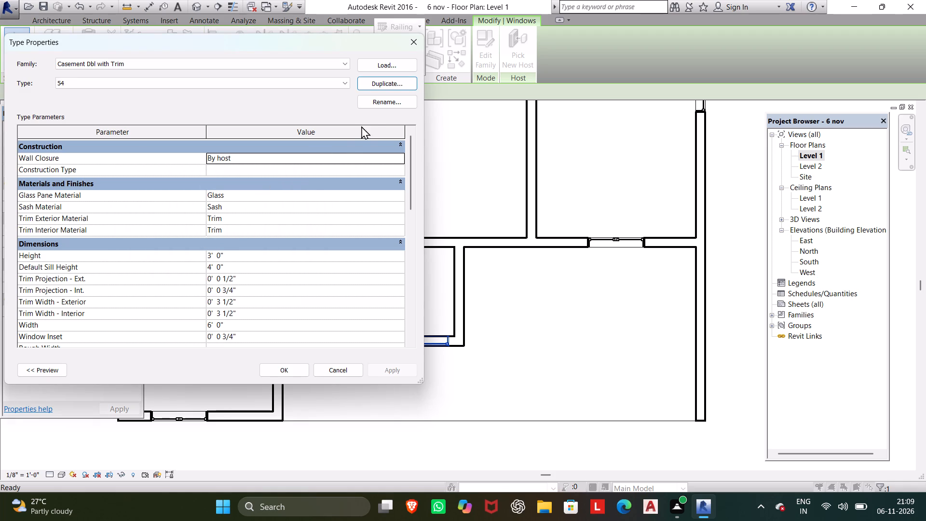
# Set the Default Sill Height of window type 54 to 3', dismissing the licence notice, and apply the type changes.
pyautogui.click(321, 144)
pyautogui.click(321, 143)
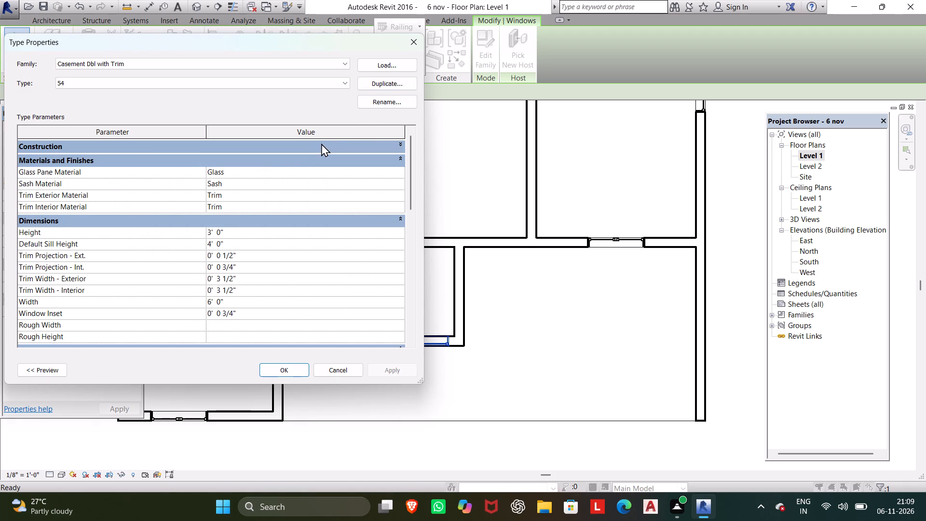
pyautogui.scroll(-5, 237, 276)
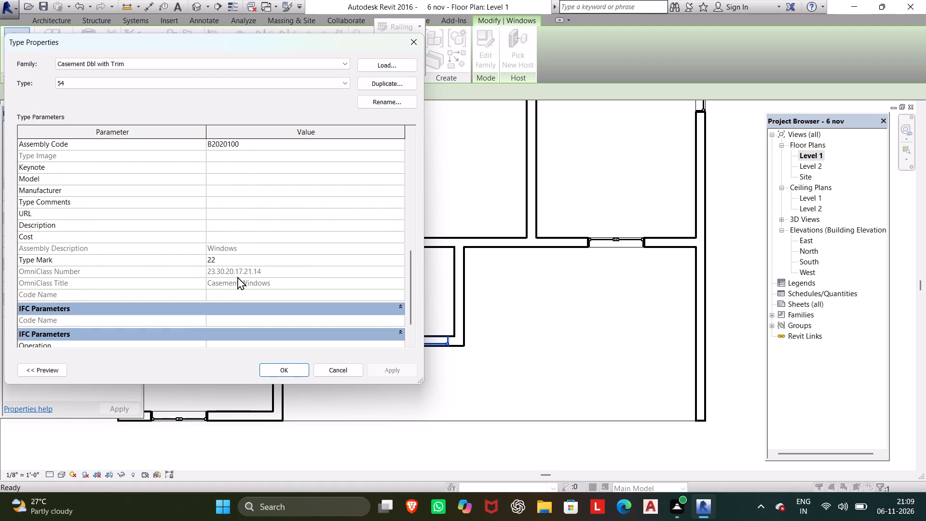
pyautogui.scroll(3, 234, 274)
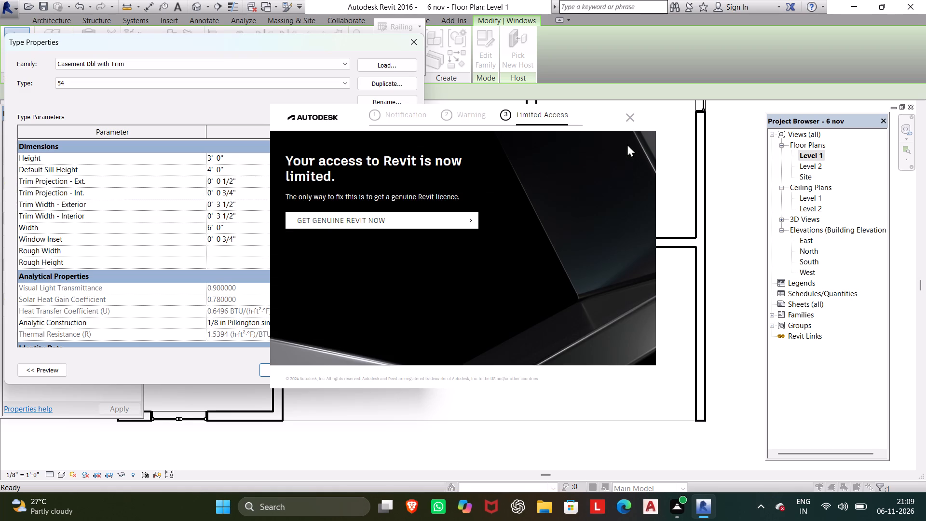
pyautogui.click(629, 117)
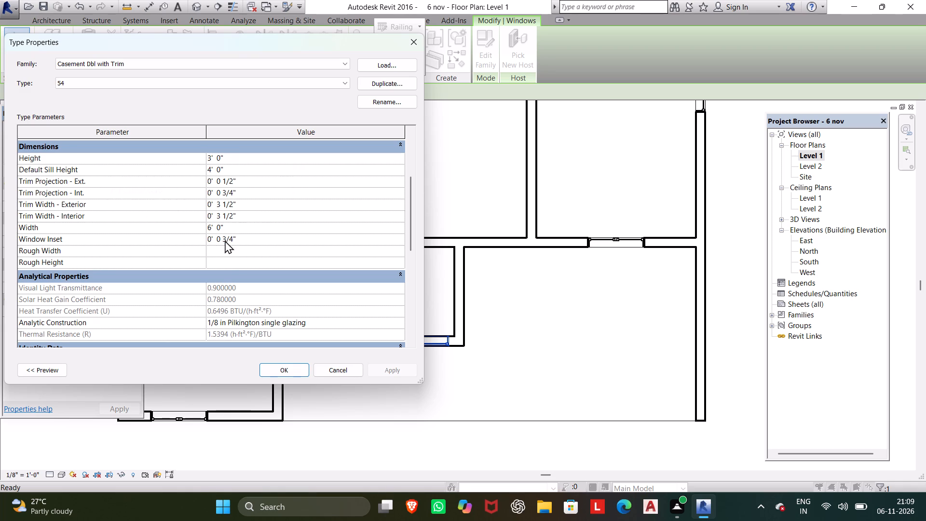
pyautogui.click(166, 251)
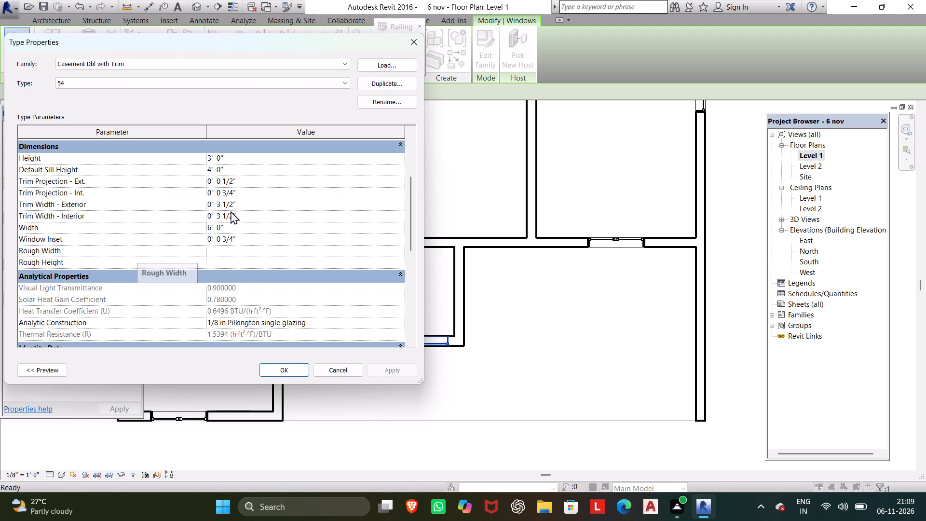
pyautogui.click(227, 169)
pyautogui.moveTo(227, 169); pyautogui.dragTo(155, 170)
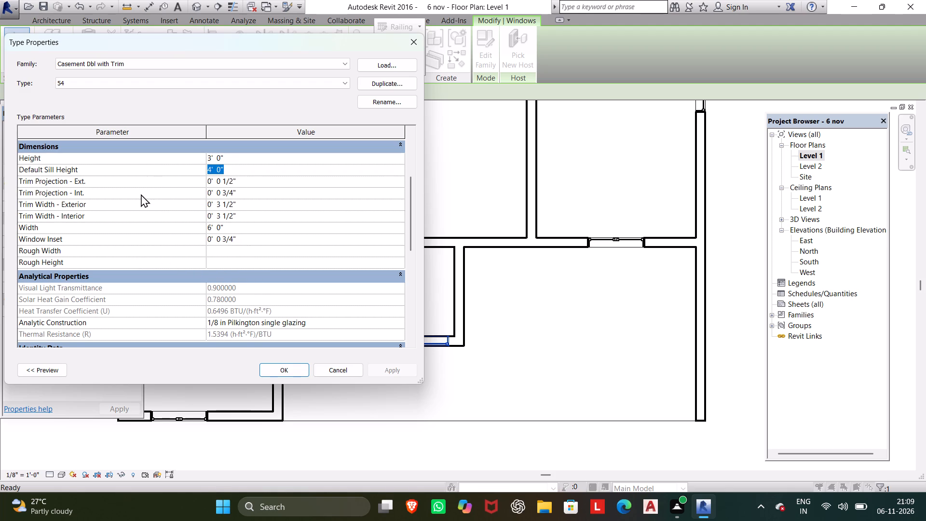
pyautogui.write("3'")
pyautogui.click(272, 369)
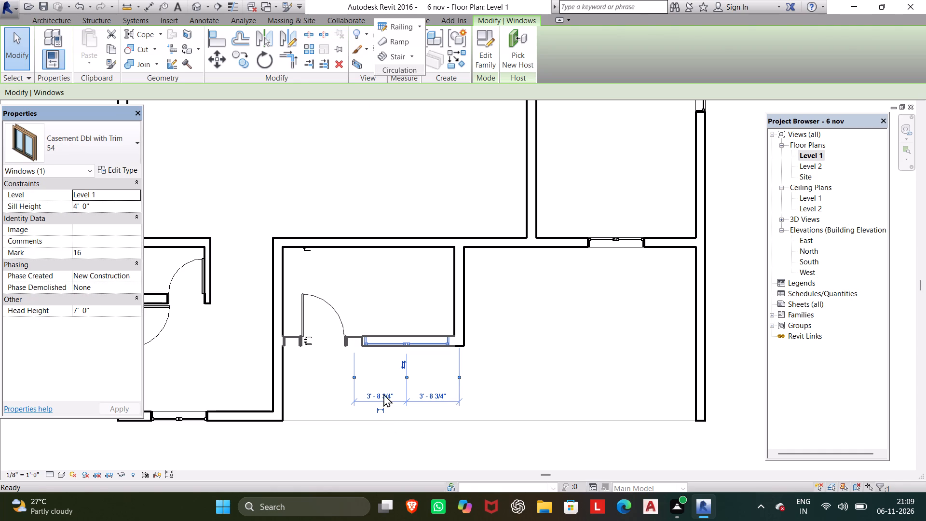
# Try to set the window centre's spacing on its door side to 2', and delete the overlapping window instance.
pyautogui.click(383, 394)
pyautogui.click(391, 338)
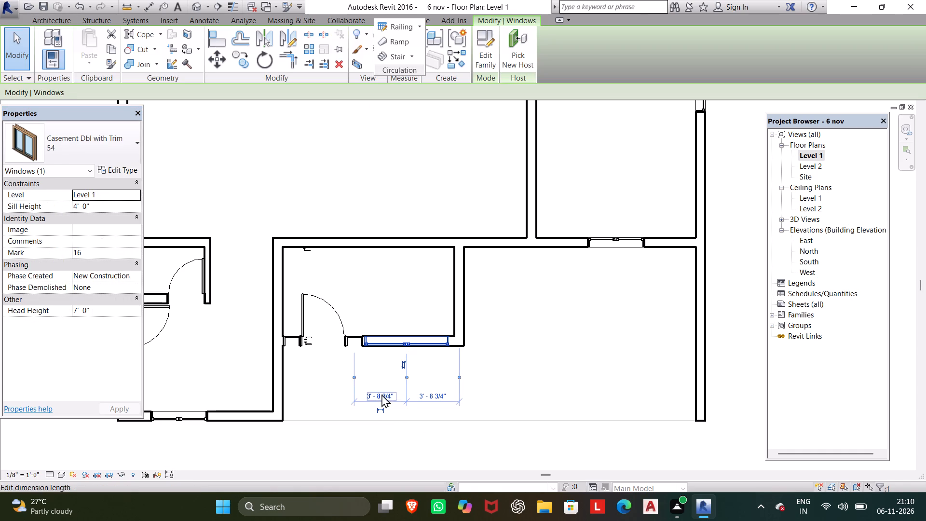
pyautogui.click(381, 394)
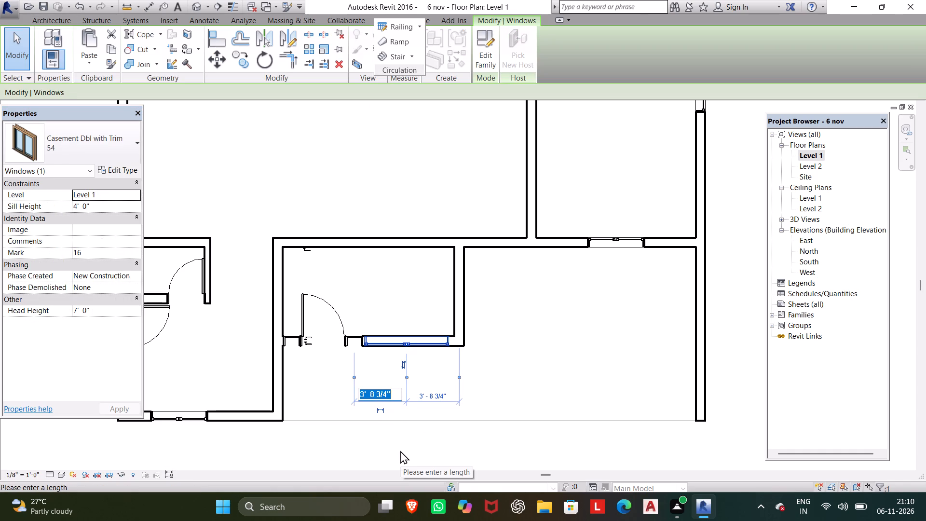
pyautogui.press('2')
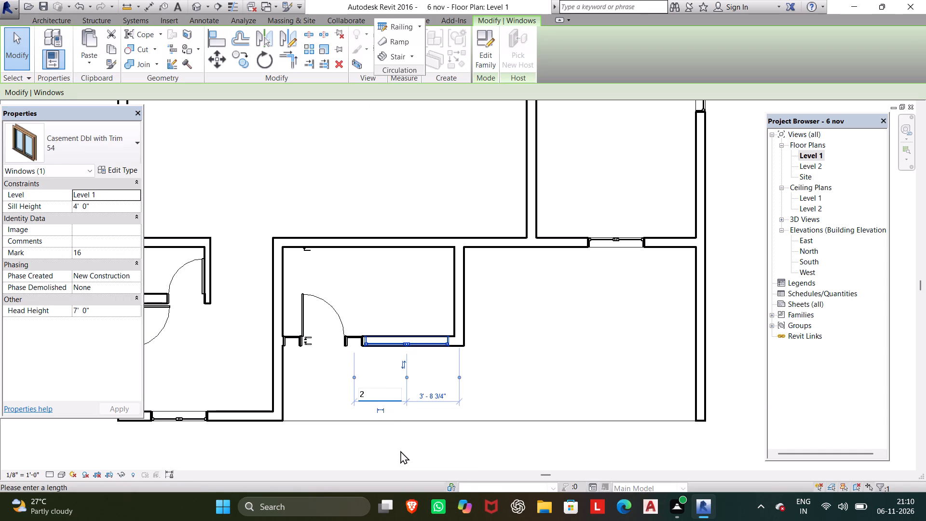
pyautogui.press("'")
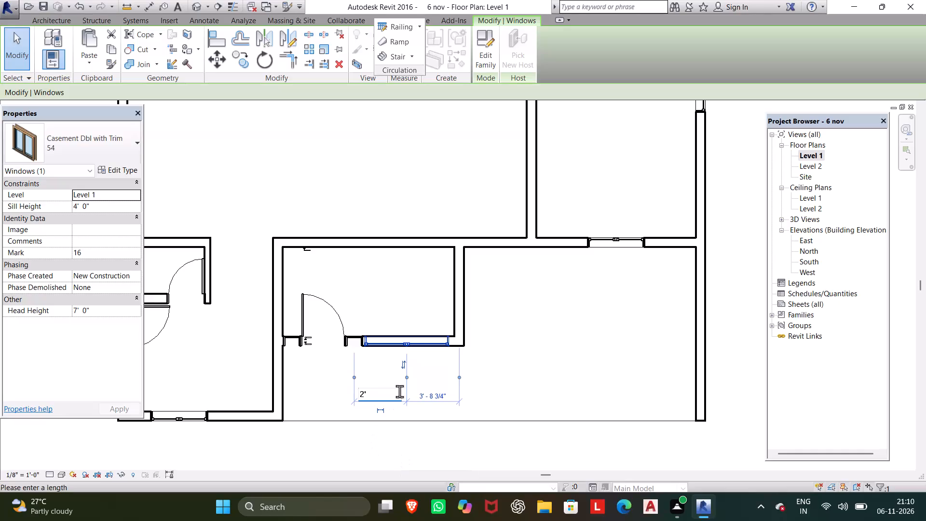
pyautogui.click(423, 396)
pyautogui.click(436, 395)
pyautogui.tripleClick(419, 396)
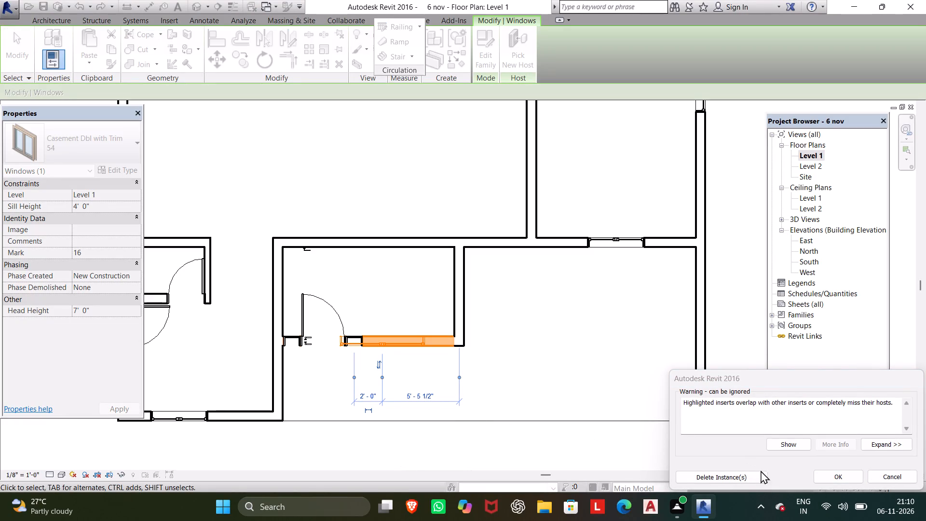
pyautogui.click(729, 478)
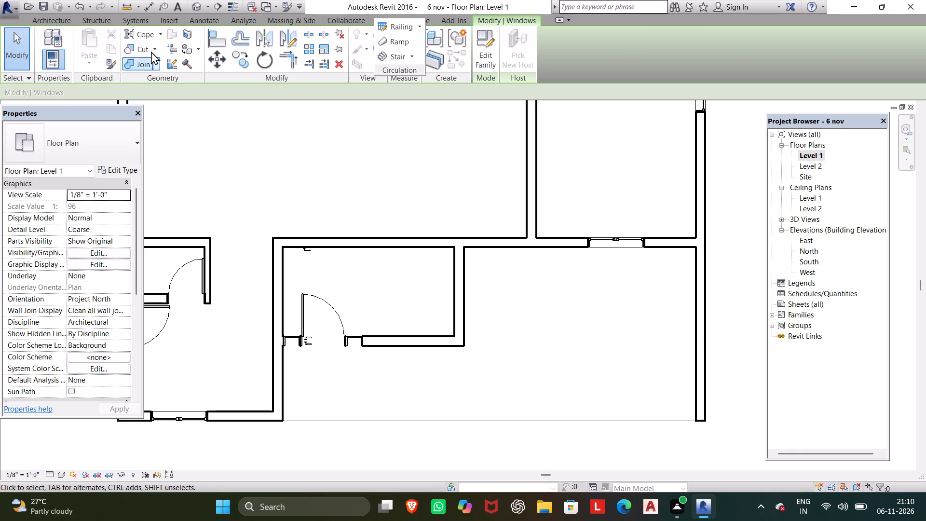
# Restart window placement, load the Casement Dbl with Trim family from the US Imperial Windows library, and dismiss the licence notice.
pyautogui.click(58, 19)
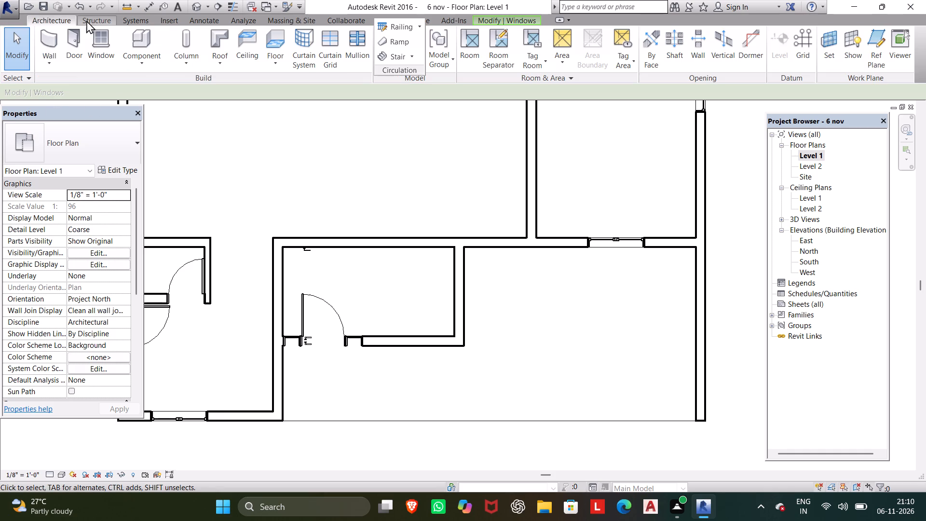
pyautogui.click(90, 37)
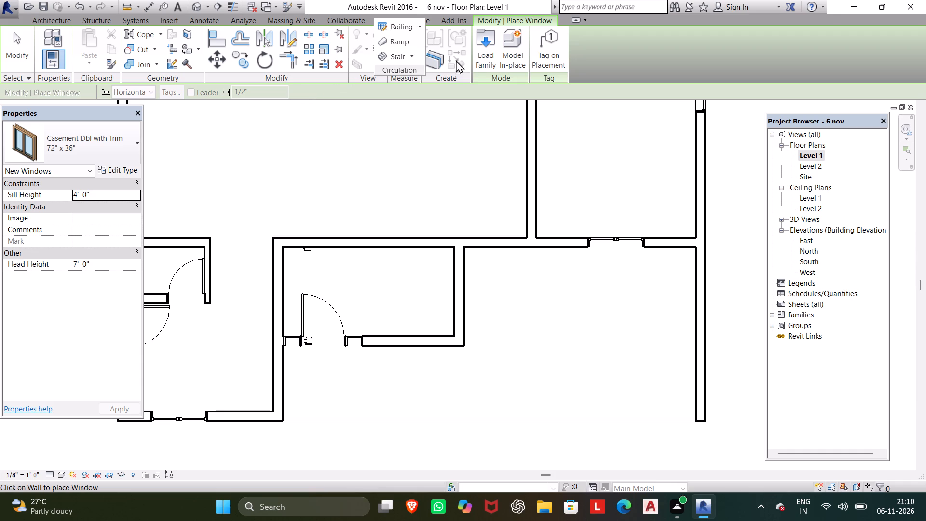
pyautogui.click(483, 55)
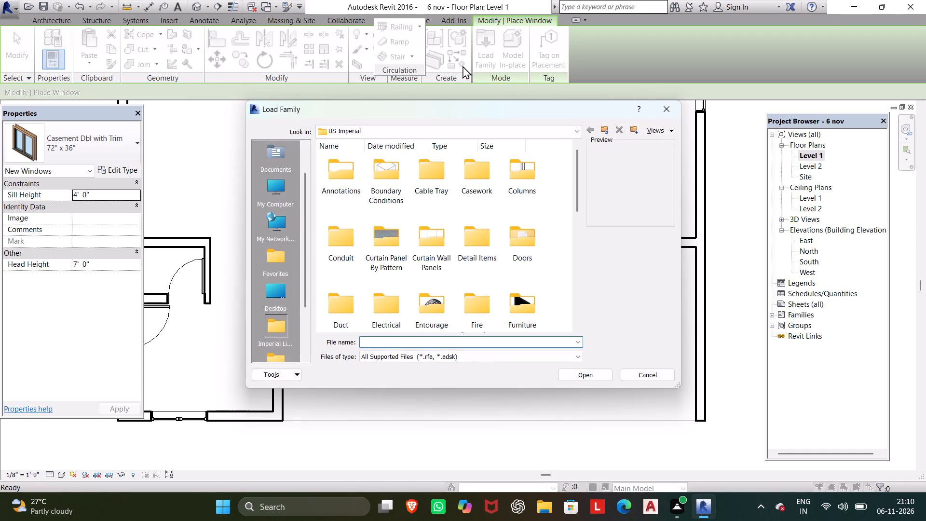
pyautogui.scroll(-7, 455, 247)
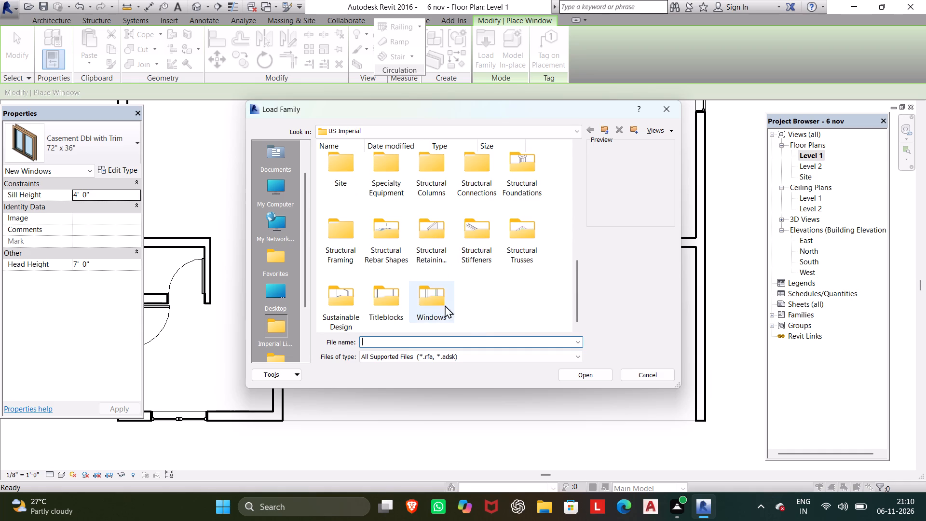
pyautogui.moveTo(445, 301); pyautogui.dragTo(445, 293)
pyautogui.click(585, 370)
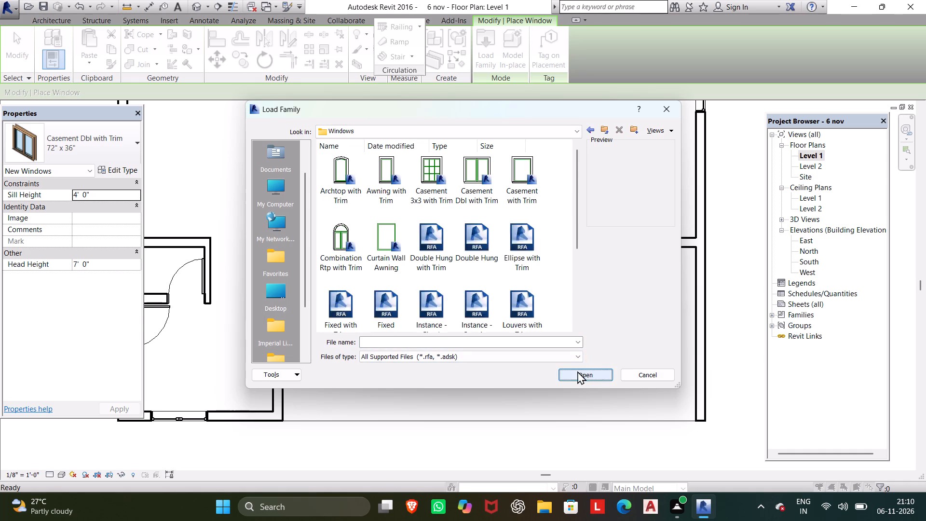
pyautogui.click(483, 206)
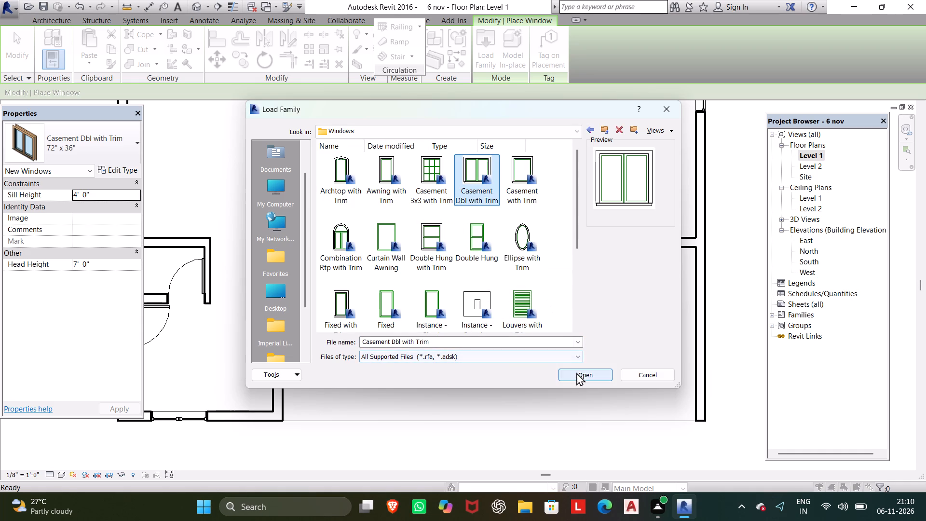
pyautogui.click(576, 372)
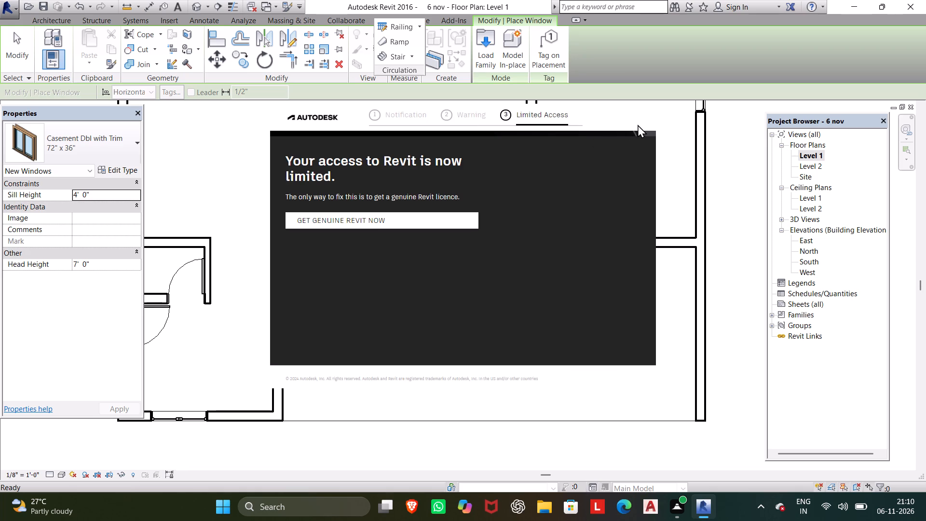
pyautogui.click(632, 119)
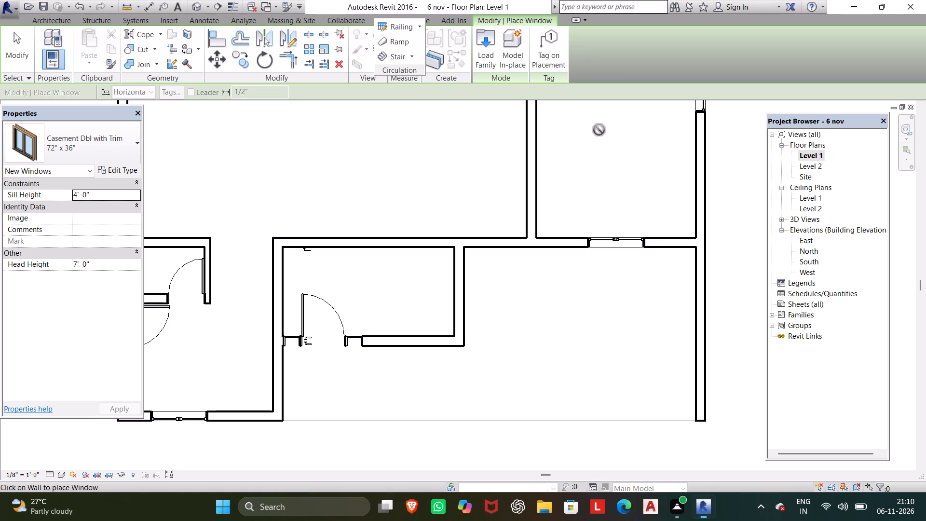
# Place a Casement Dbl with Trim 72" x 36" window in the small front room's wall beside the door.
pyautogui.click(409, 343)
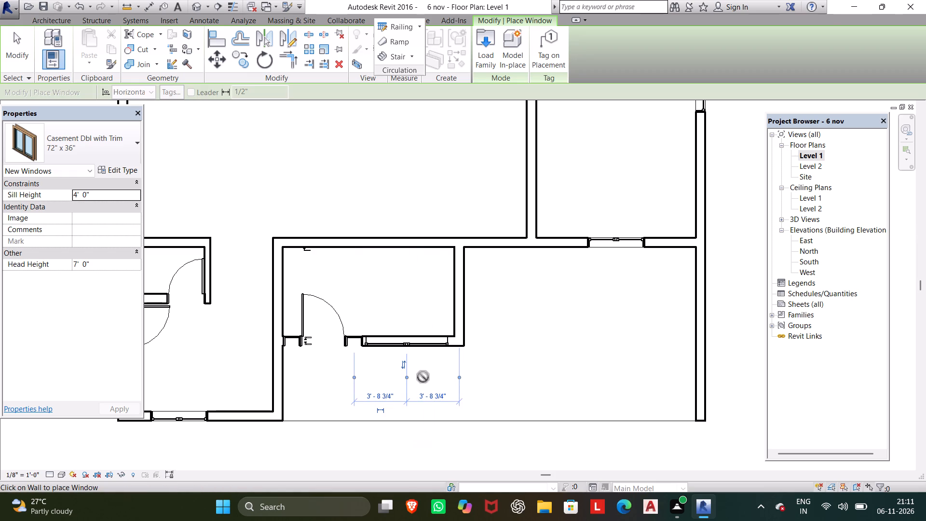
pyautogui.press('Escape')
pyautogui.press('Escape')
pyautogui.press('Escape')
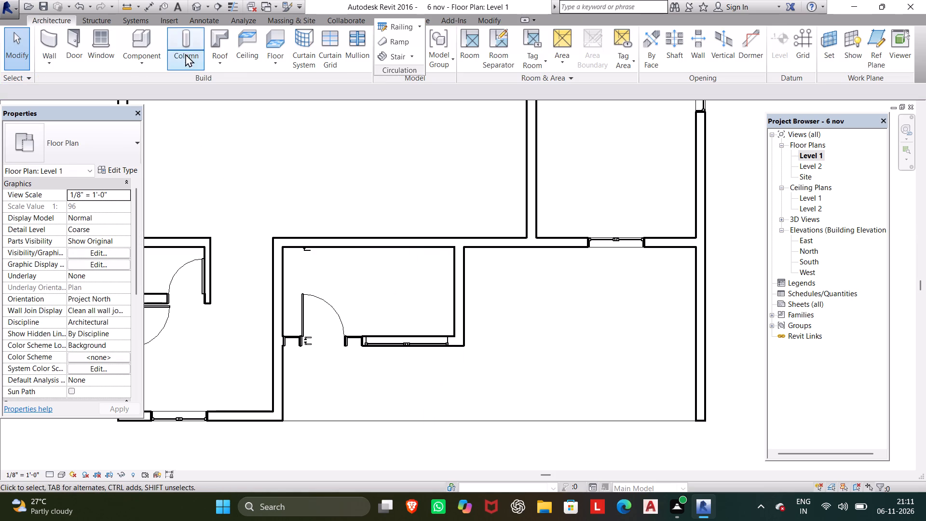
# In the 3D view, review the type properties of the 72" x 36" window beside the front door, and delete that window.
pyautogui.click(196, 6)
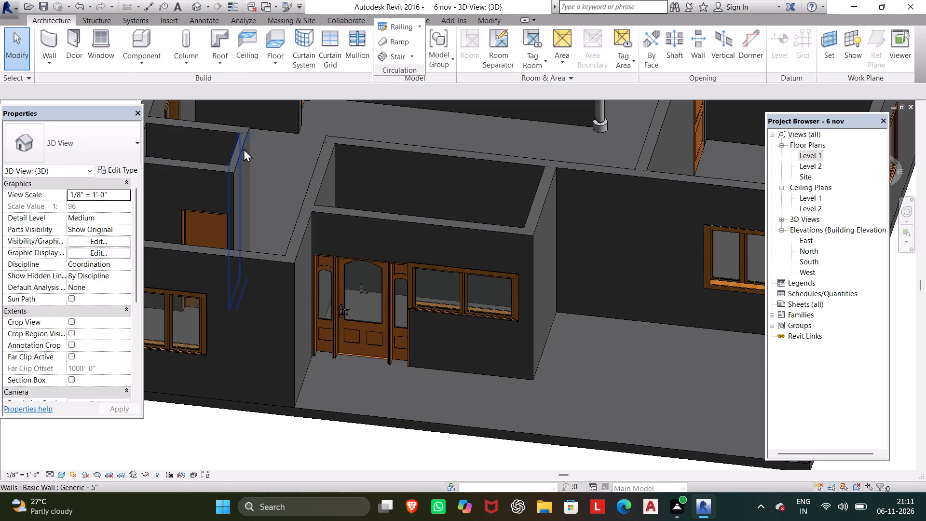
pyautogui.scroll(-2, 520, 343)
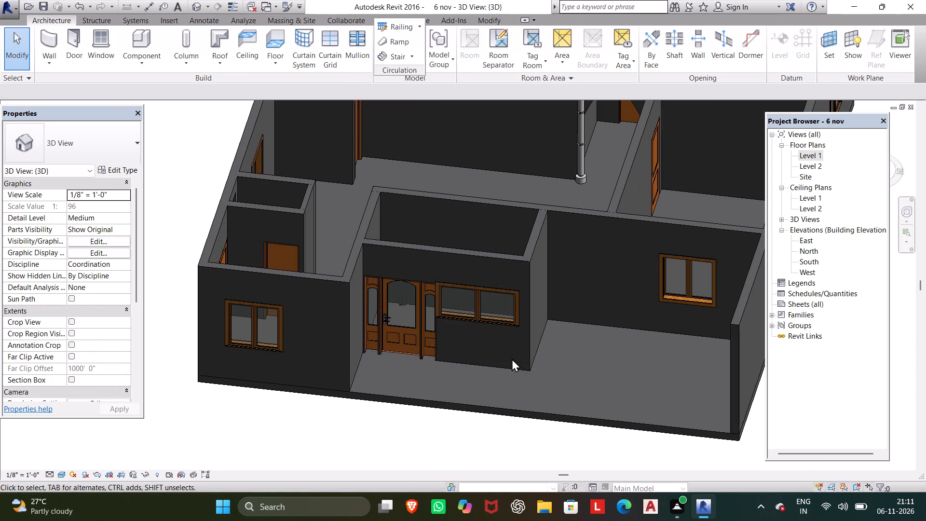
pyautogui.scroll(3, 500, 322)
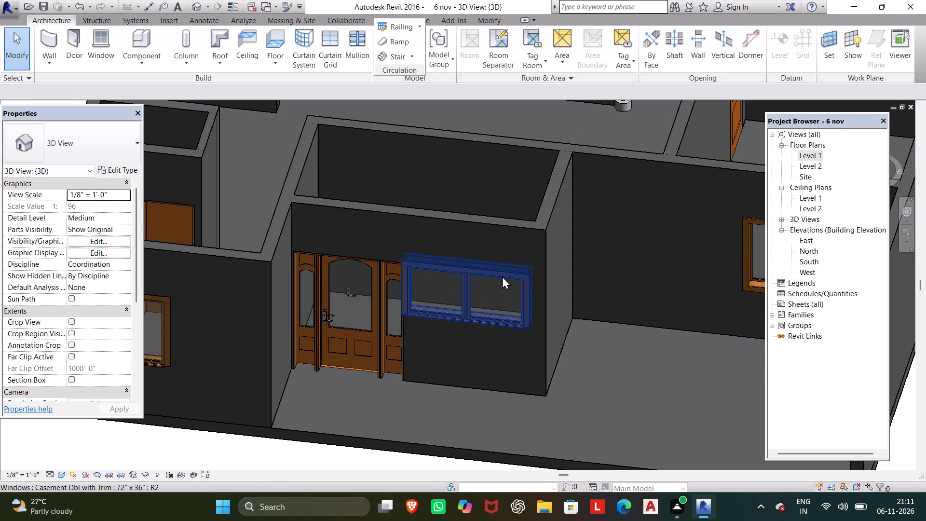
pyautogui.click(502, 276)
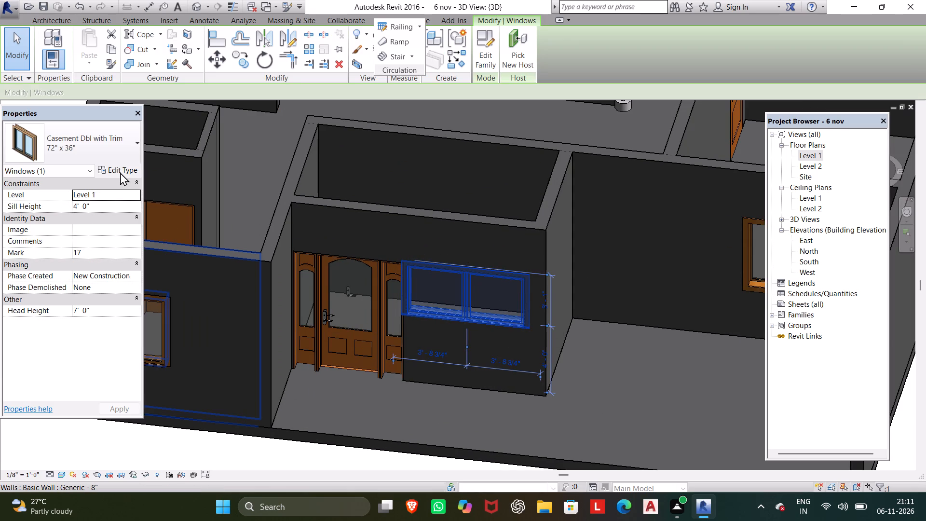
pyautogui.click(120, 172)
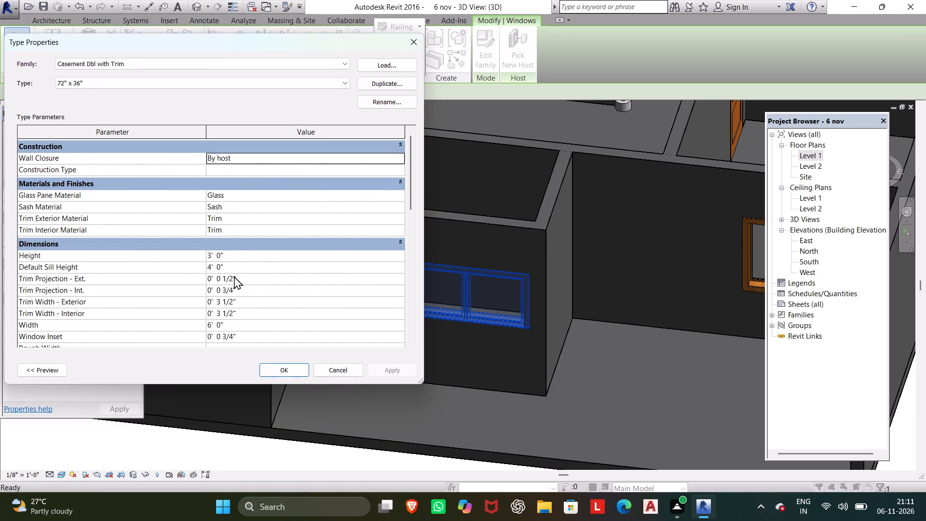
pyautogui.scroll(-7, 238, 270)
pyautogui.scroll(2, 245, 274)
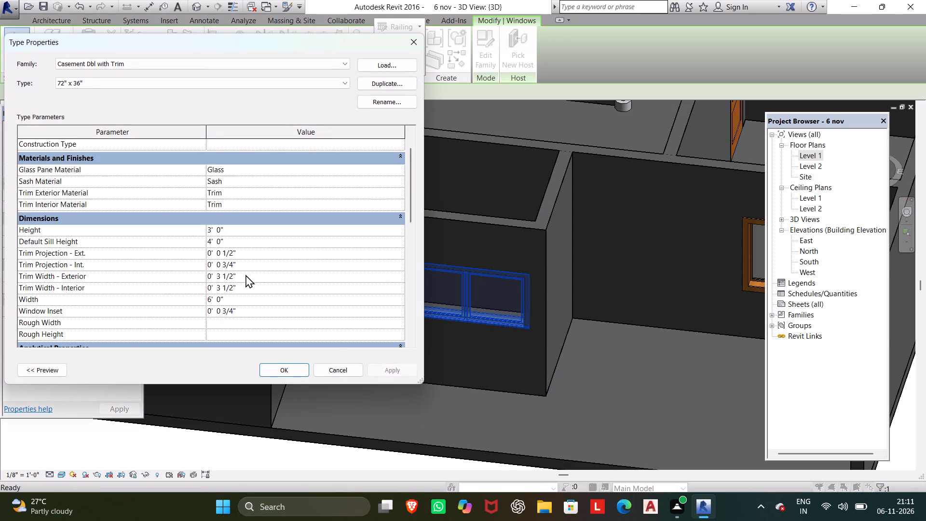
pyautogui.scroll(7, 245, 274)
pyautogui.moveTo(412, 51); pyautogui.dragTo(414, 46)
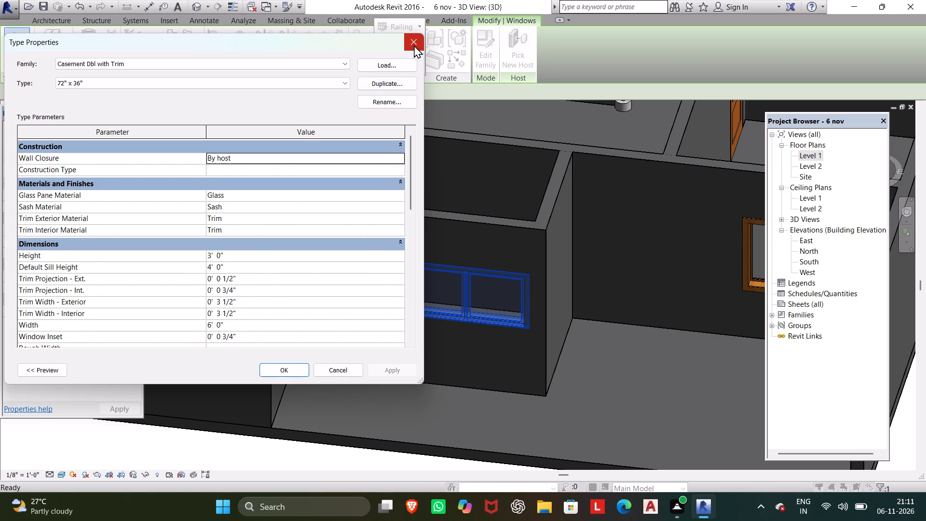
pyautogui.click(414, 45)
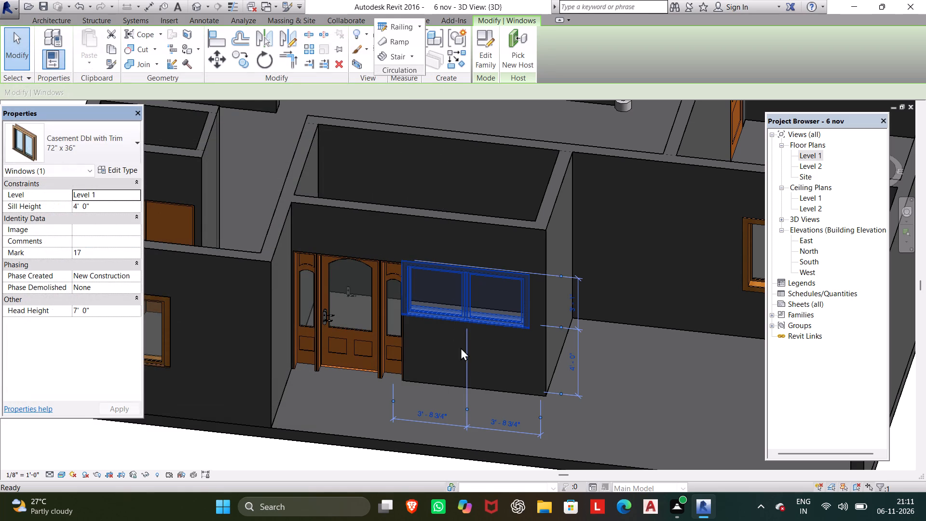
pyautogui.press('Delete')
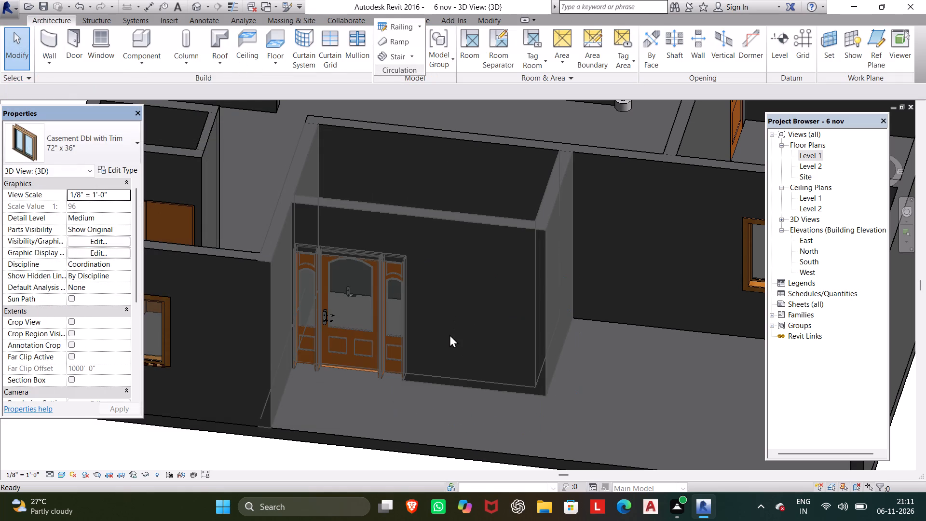
# Place a Casement Dbl with Trim 48" x 48" window beside the front door, its centre about 3' from the room's outer corner.
pyautogui.click(93, 38)
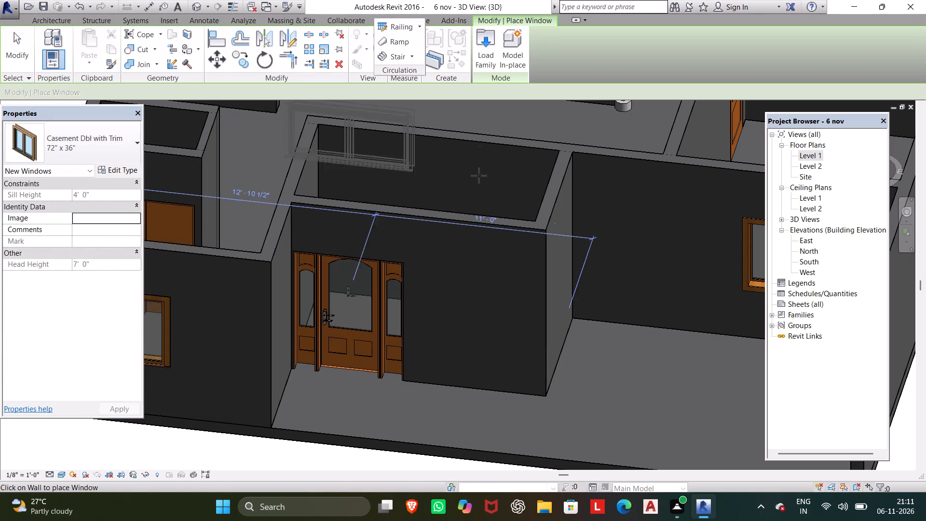
pyautogui.click(106, 147)
pyautogui.click(76, 244)
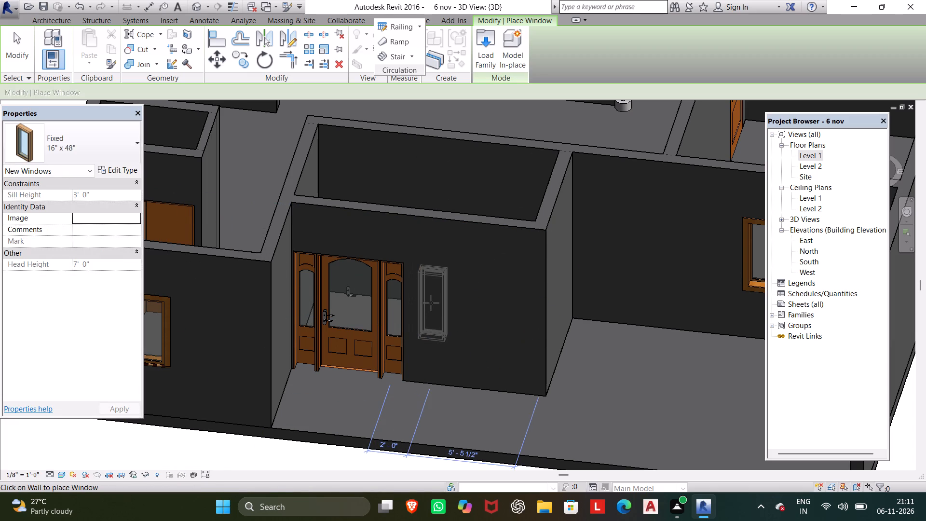
pyautogui.click(103, 143)
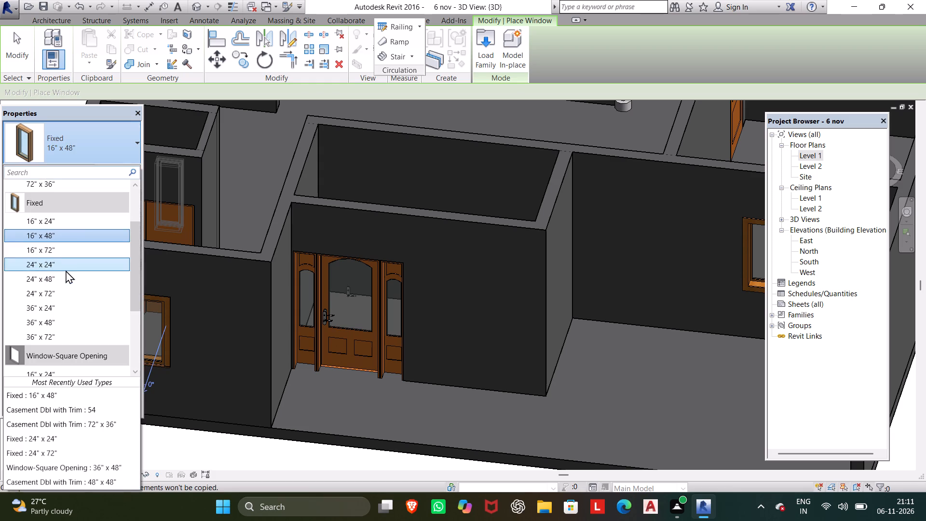
pyautogui.click(66, 270)
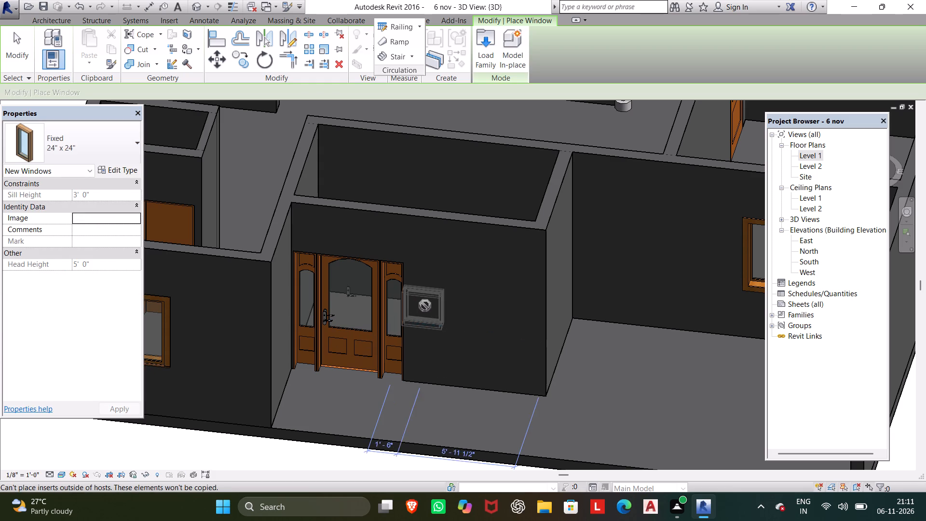
pyautogui.click(117, 151)
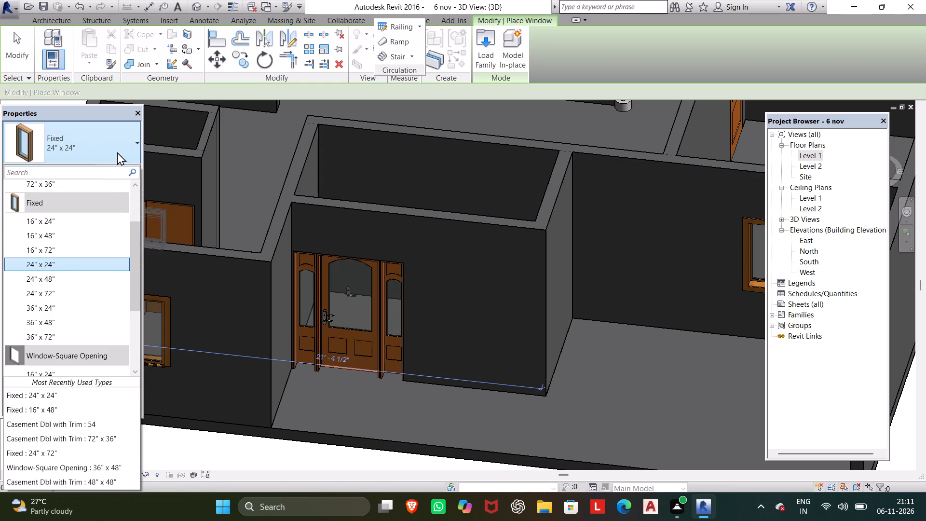
pyautogui.scroll(6, 76, 227)
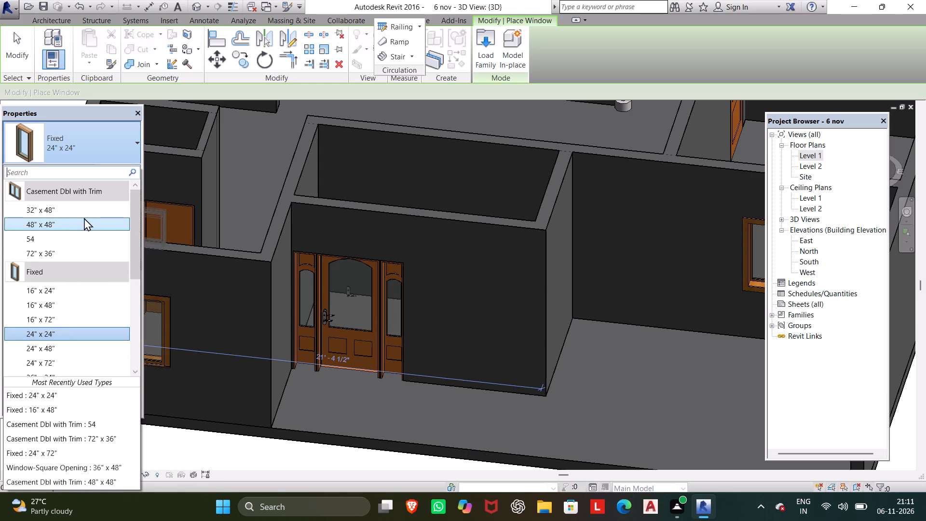
pyautogui.click(84, 218)
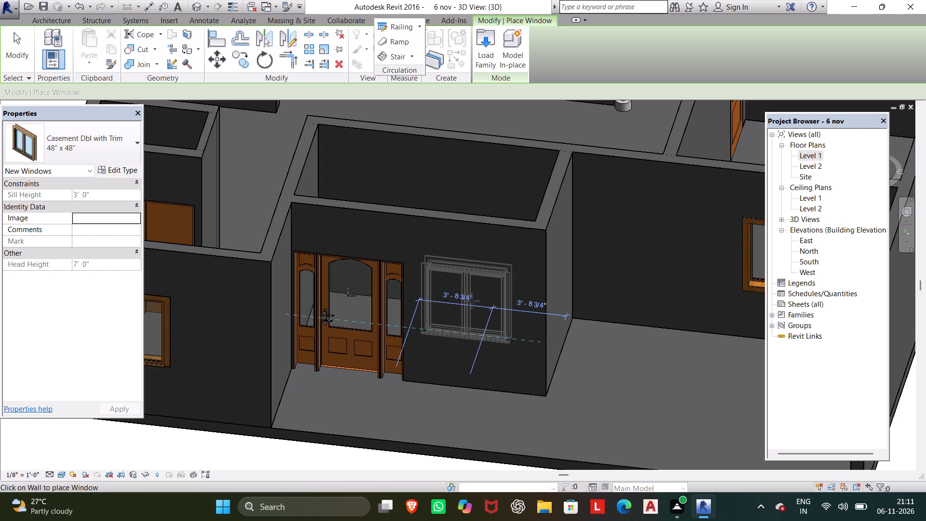
pyautogui.click(477, 302)
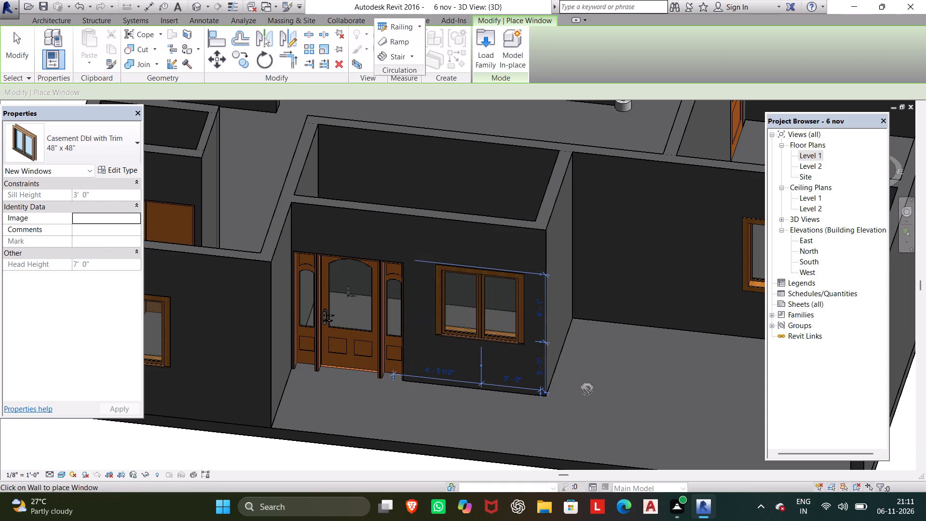
pyautogui.press('Escape')
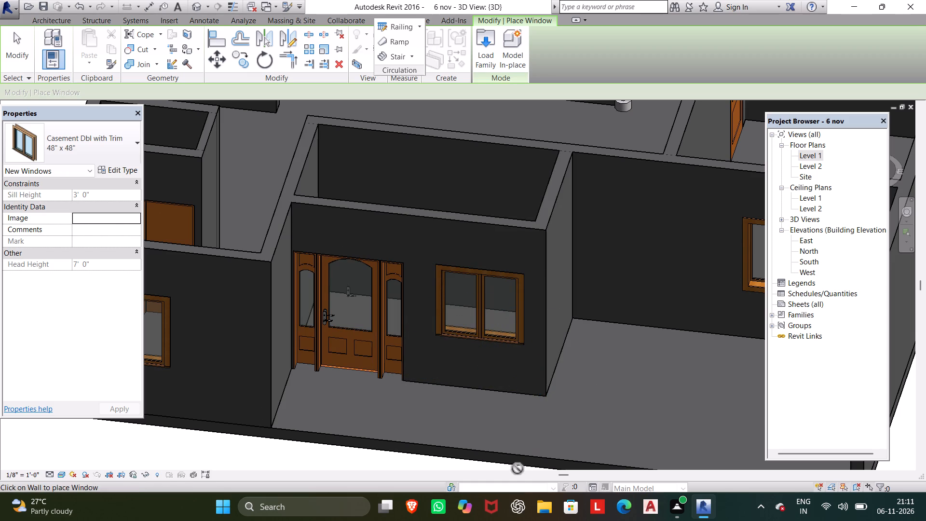
pyautogui.press('Escape')
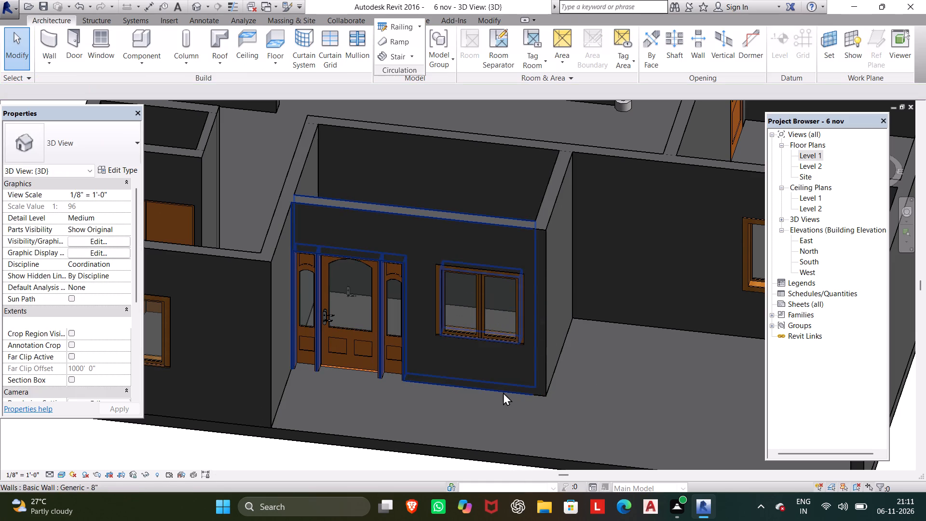
# Open the small front room's back wall, the long 8" wall, for profile editing, dismissing the licence notice.
pyautogui.scroll(-2, 551, 386)
pyautogui.keyDown('shift'); pyautogui.moveTo(490, 391); pyautogui.dragTo(518, 403, button='middle'); pyautogui.keyUp('shift')
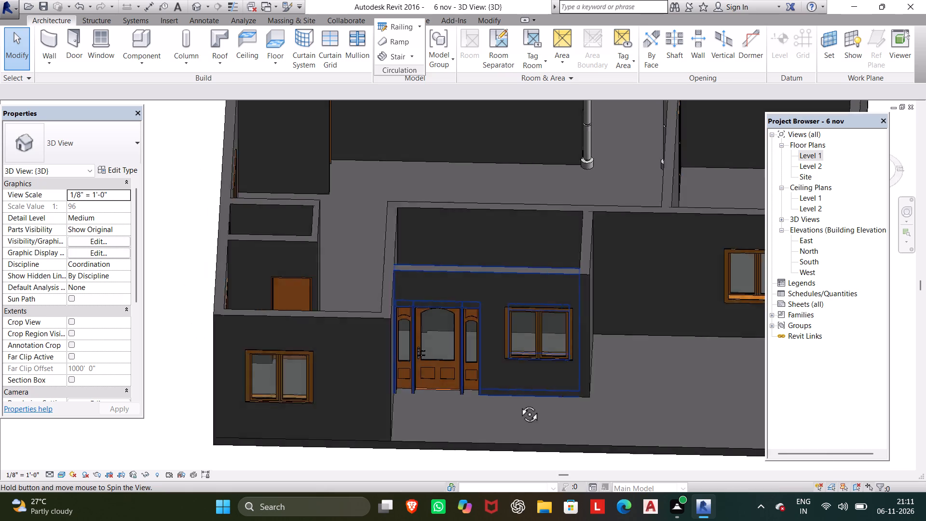
pyautogui.keyDown('shift'); pyautogui.moveTo(518, 403); pyautogui.dragTo(422, 520, button='middle'); pyautogui.keyUp('shift')
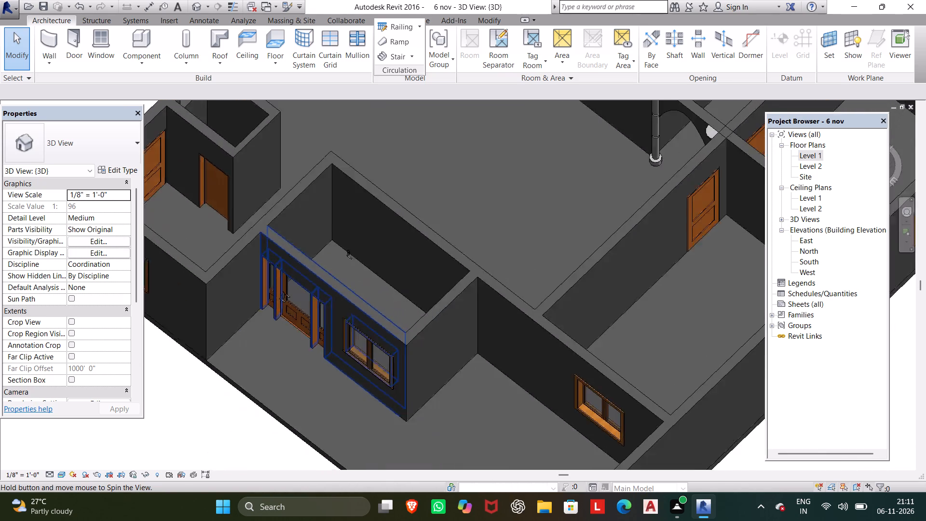
pyautogui.keyDown('shift'); pyautogui.moveTo(422, 520); pyautogui.dragTo(440, 483, button='middle'); pyautogui.keyUp('shift')
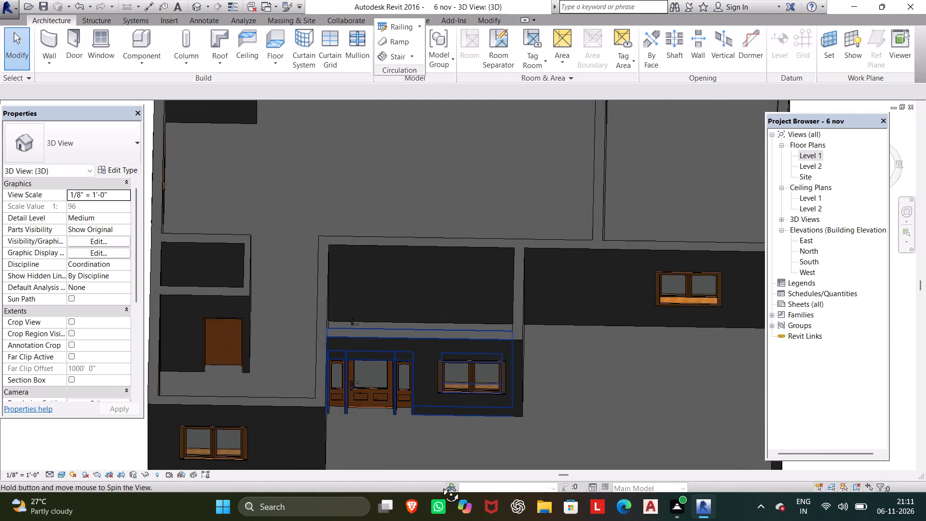
pyautogui.keyDown('shift'); pyautogui.moveTo(440, 483); pyautogui.dragTo(435, 485, button='middle'); pyautogui.keyUp('shift')
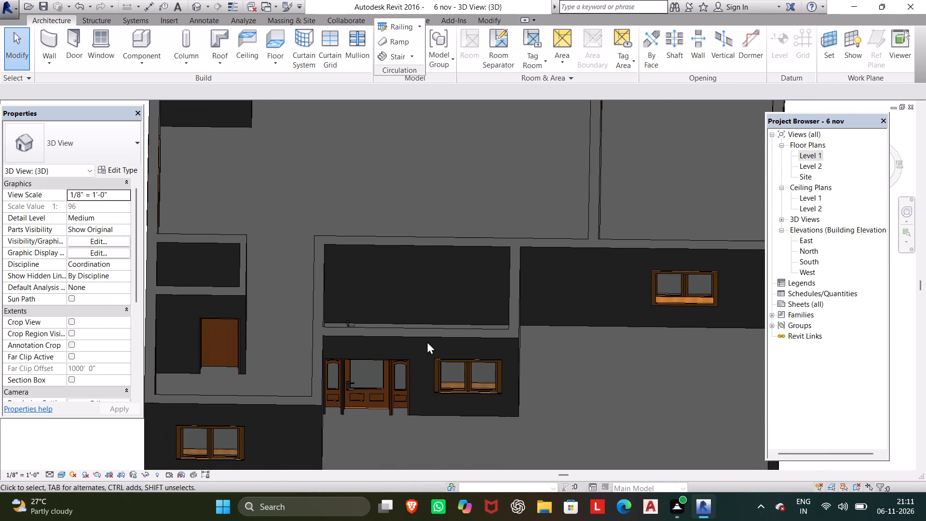
pyautogui.click(401, 249)
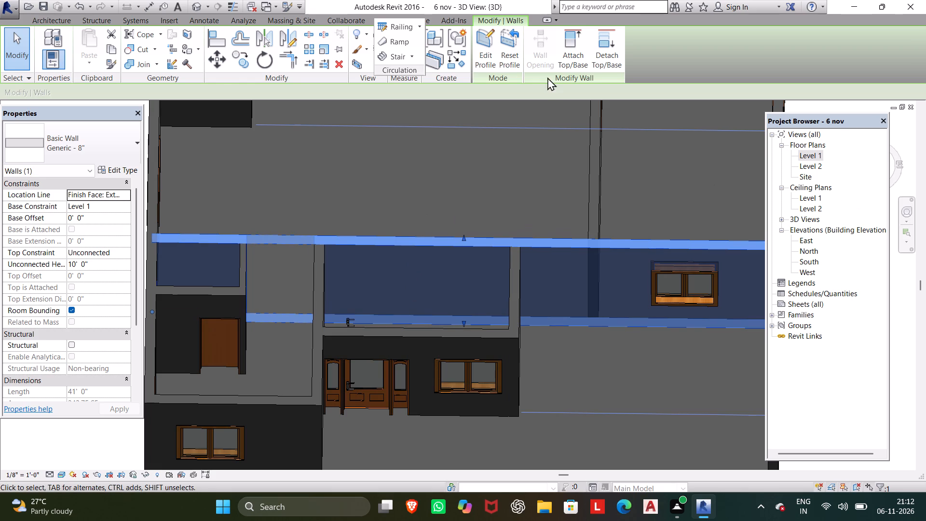
pyautogui.click(493, 46)
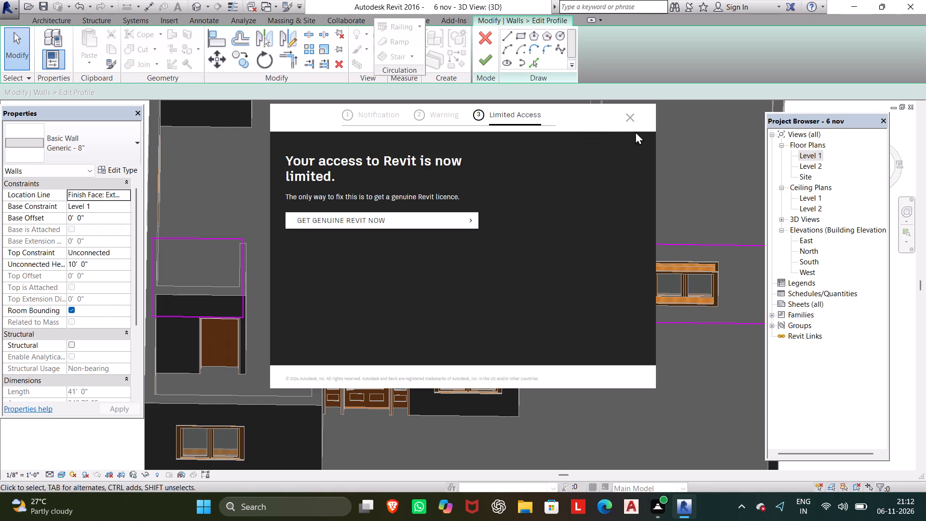
pyautogui.click(633, 117)
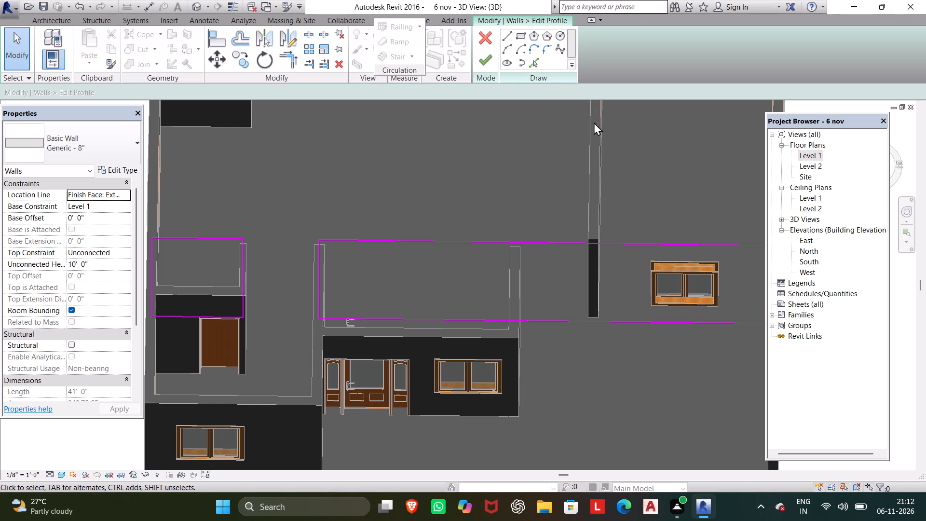
# Sketch an arch-shaped spline in the wall profile within the small front room, starting and ending on the wall's base line.
pyautogui.click(562, 52)
pyautogui.scroll(6, 378, 296)
pyautogui.click(311, 350)
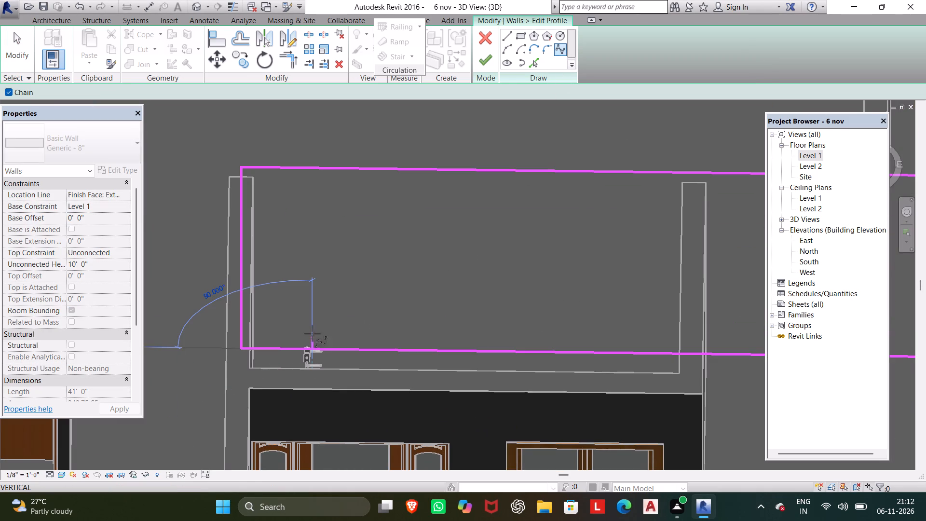
pyautogui.click(317, 264)
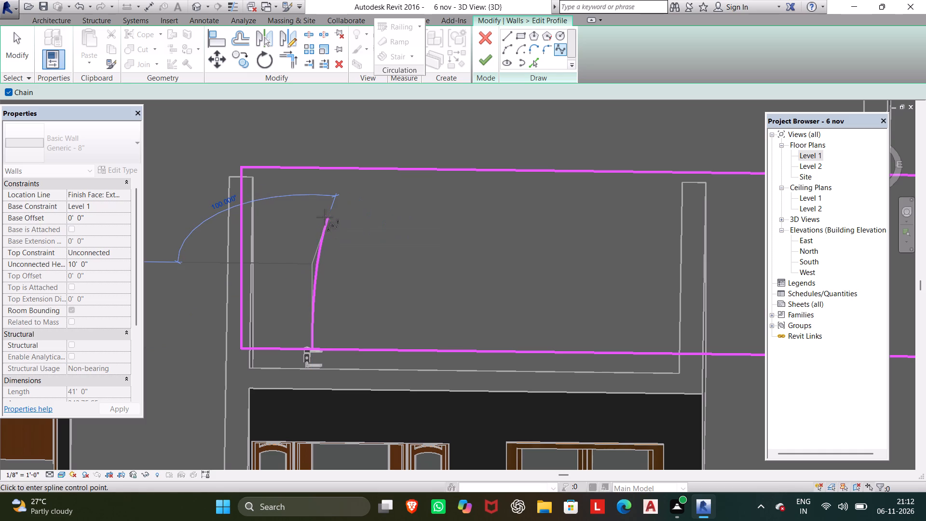
pyautogui.click(325, 217)
pyautogui.click(354, 198)
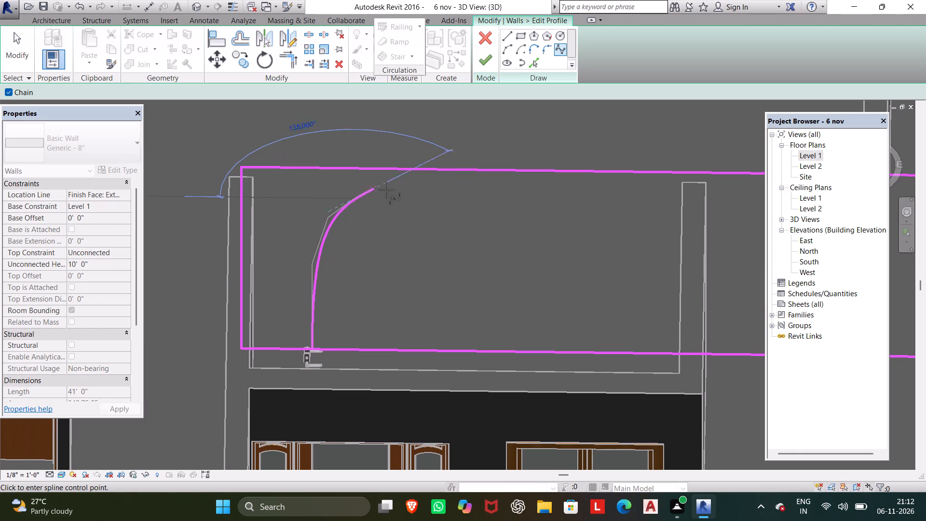
pyautogui.click(414, 191)
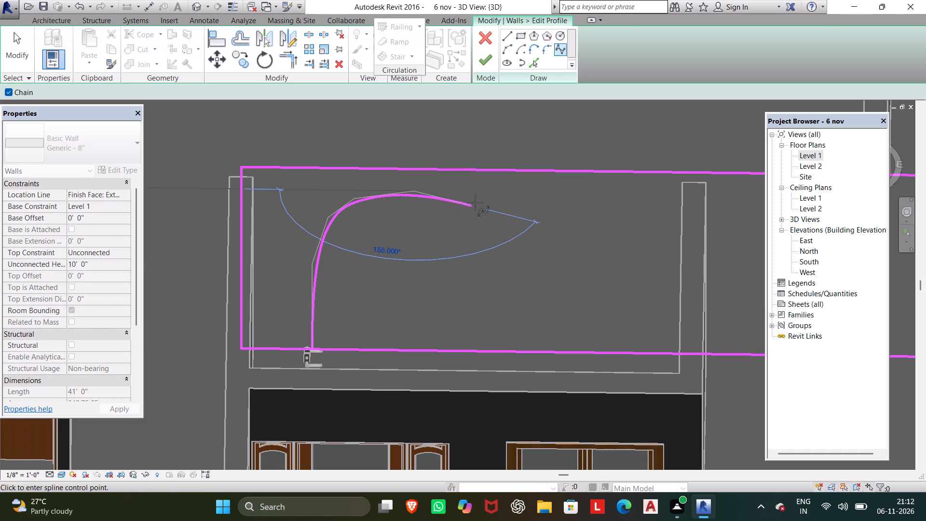
pyautogui.click(474, 196)
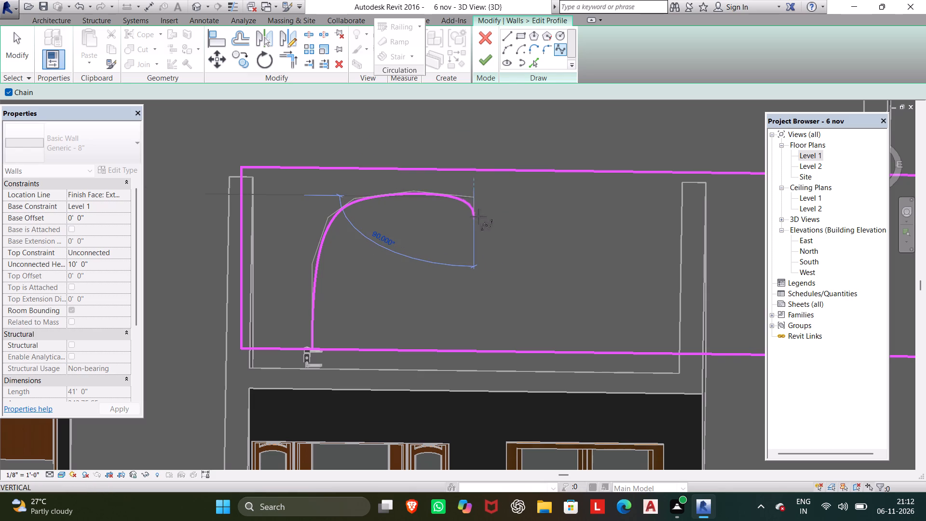
pyautogui.click(476, 228)
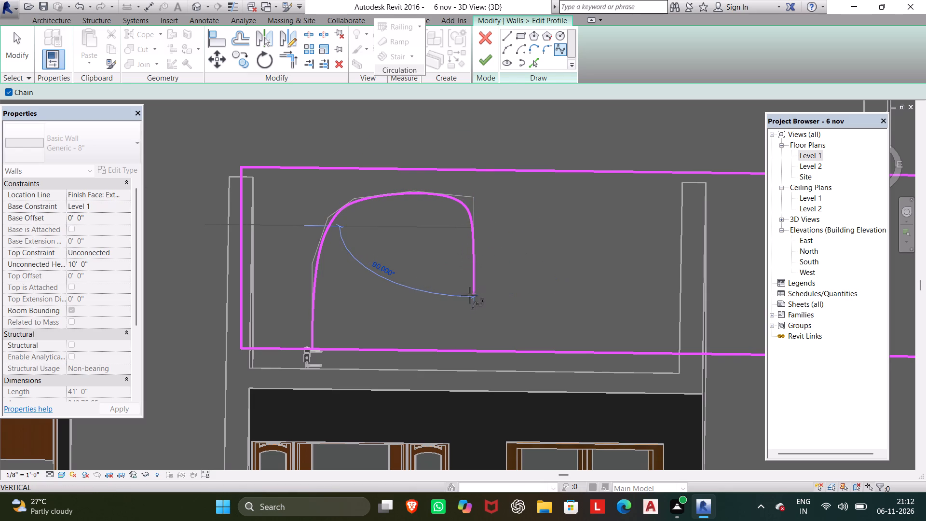
pyautogui.click(476, 350)
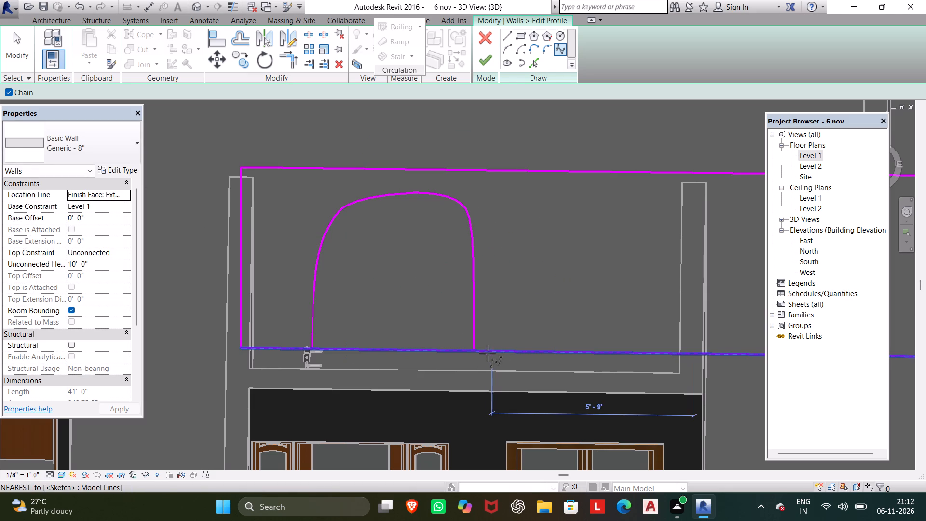
# Reshape the arch spline by moving its control points, raising the crown and evening out both shoulders into a more symmetrical arch.
pyautogui.press('Escape')
pyautogui.press('Escape')
pyautogui.click(472, 275)
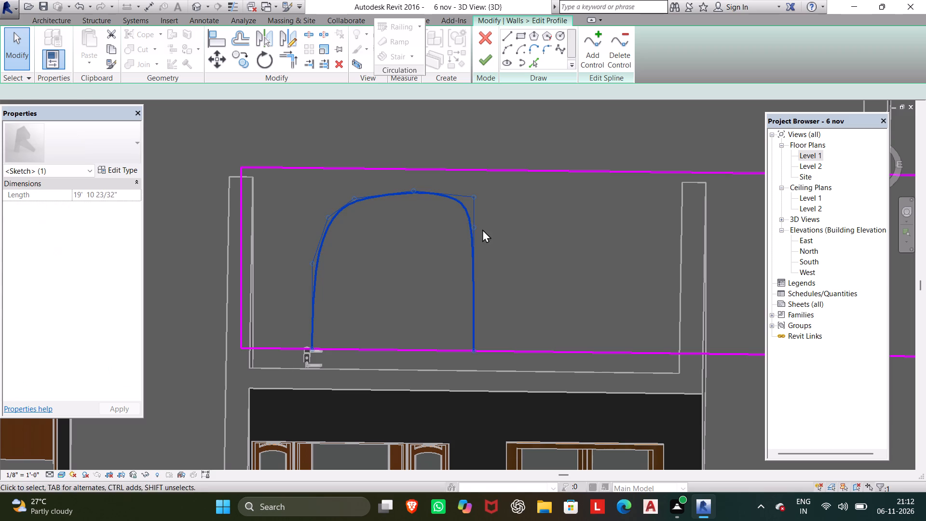
pyautogui.moveTo(475, 200); pyautogui.dragTo(472, 214)
pyautogui.moveTo(413, 187); pyautogui.dragTo(413, 184)
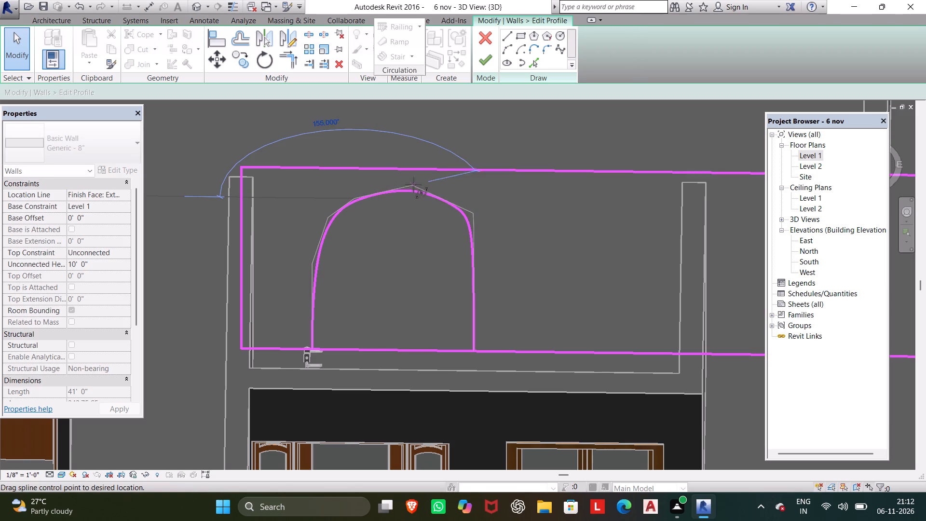
pyautogui.moveTo(413, 184); pyautogui.dragTo(414, 178)
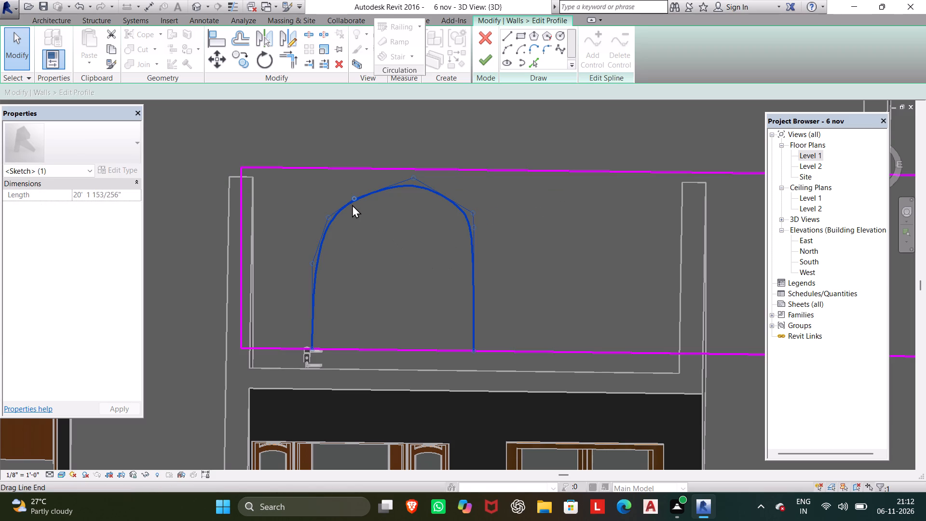
pyautogui.moveTo(354, 198); pyautogui.dragTo(347, 196)
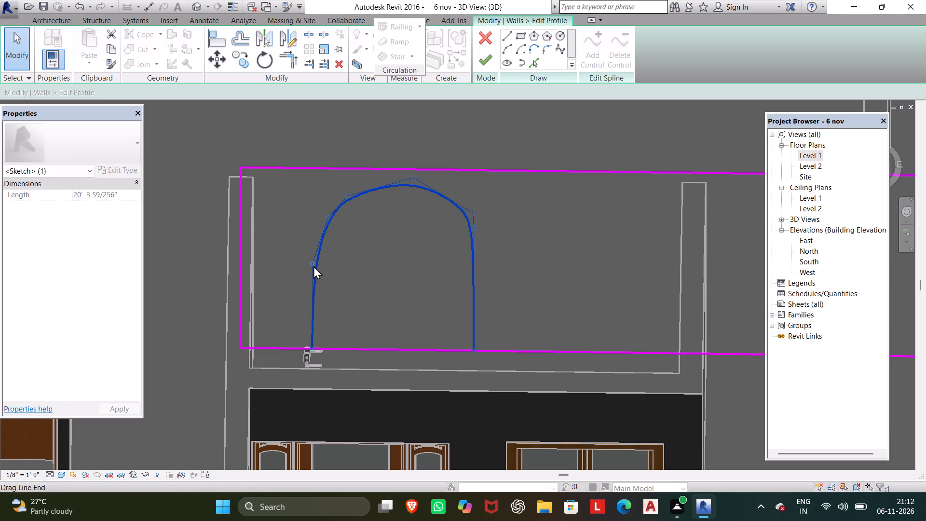
pyautogui.moveTo(312, 263); pyautogui.dragTo(312, 279)
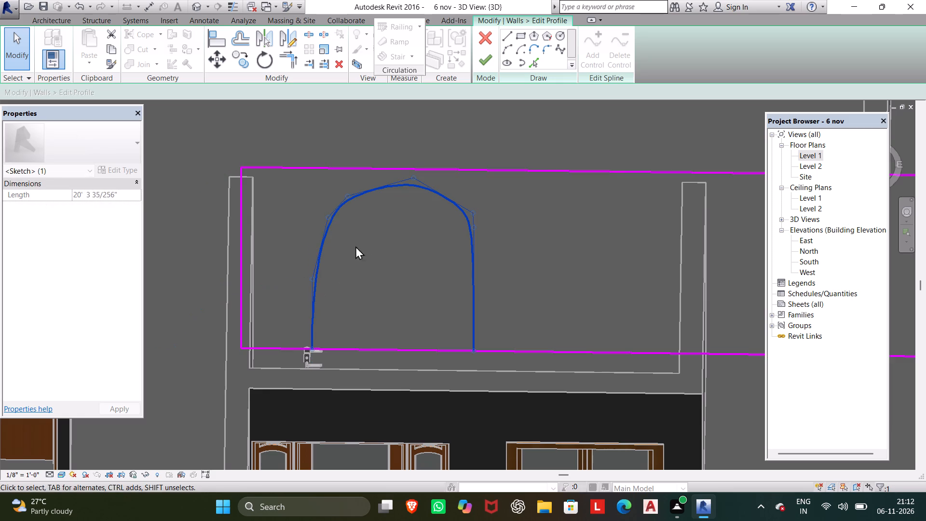
pyautogui.moveTo(326, 217); pyautogui.dragTo(316, 221)
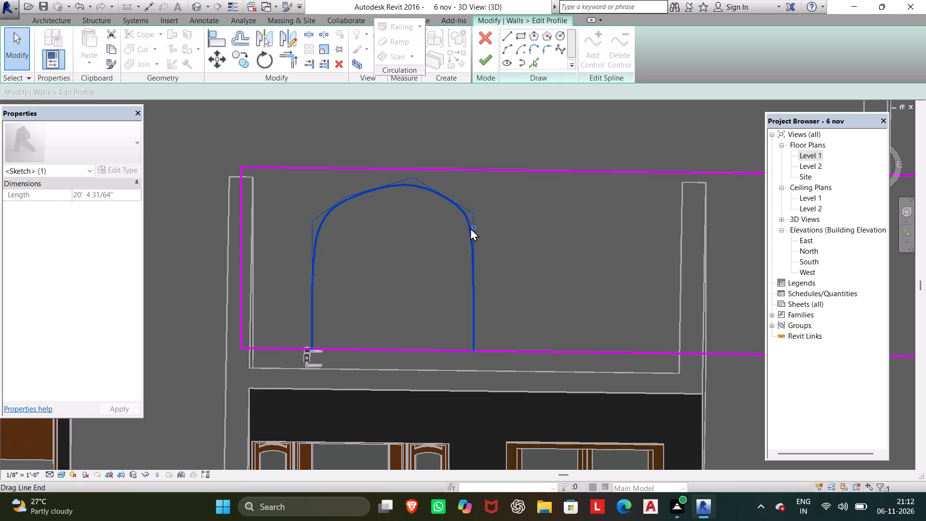
pyautogui.moveTo(475, 229); pyautogui.dragTo(475, 236)
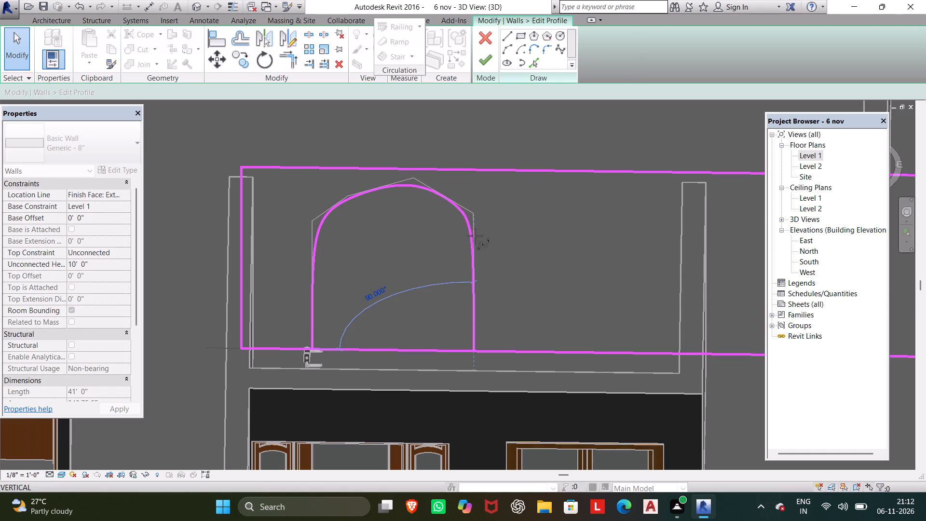
pyautogui.moveTo(475, 236); pyautogui.dragTo(475, 239)
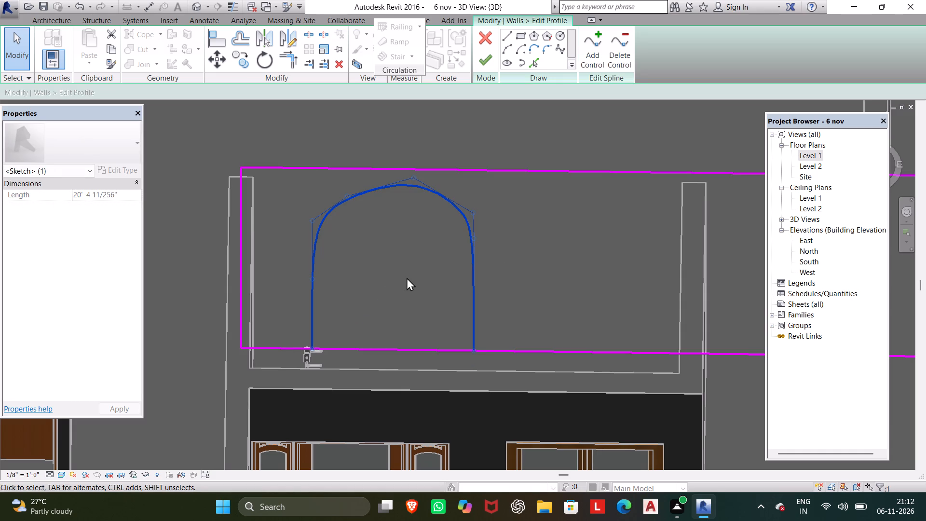
pyautogui.click(409, 263)
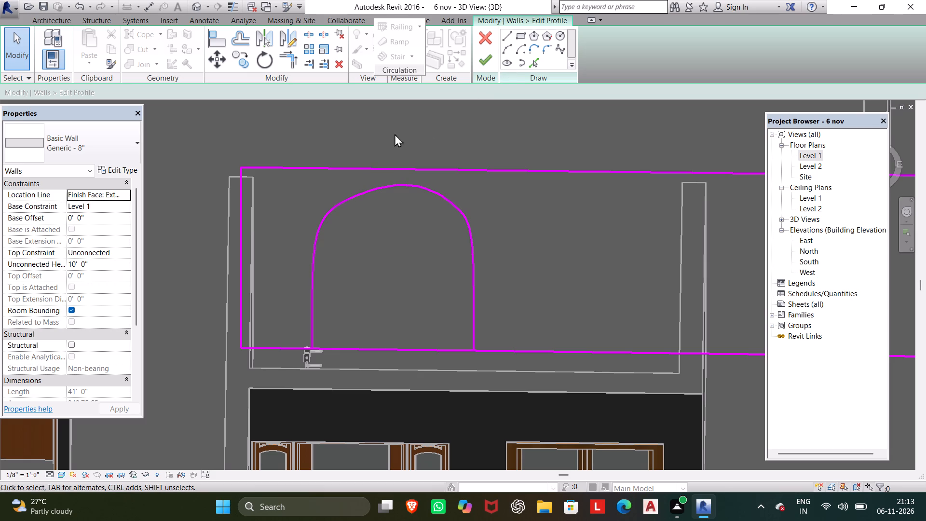
# Split the wall profile's base line where the arch spline's two feet meet it, without deleting the inner segment.
pyautogui.click(306, 34)
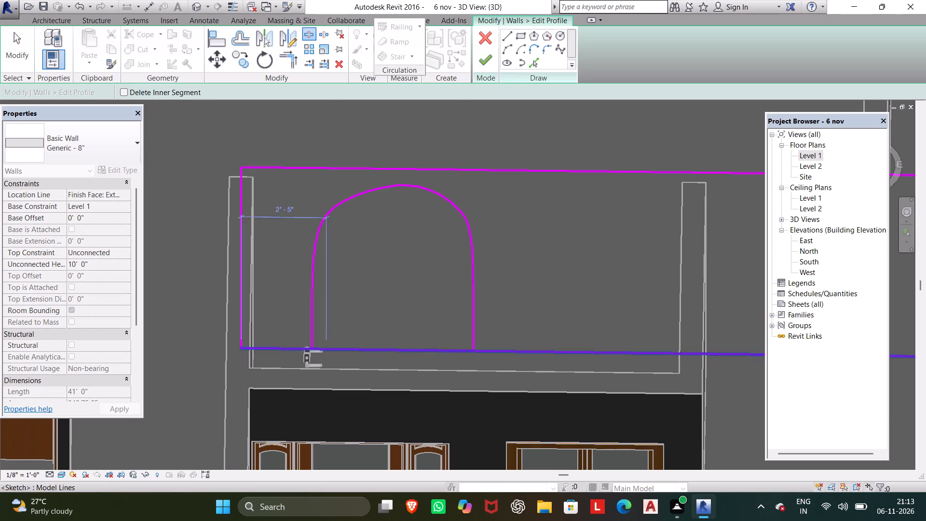
pyautogui.scroll(3, 326, 352)
pyautogui.moveTo(347, 343); pyautogui.dragTo(399, 302, button='middle')
pyautogui.scroll(5, 397, 307)
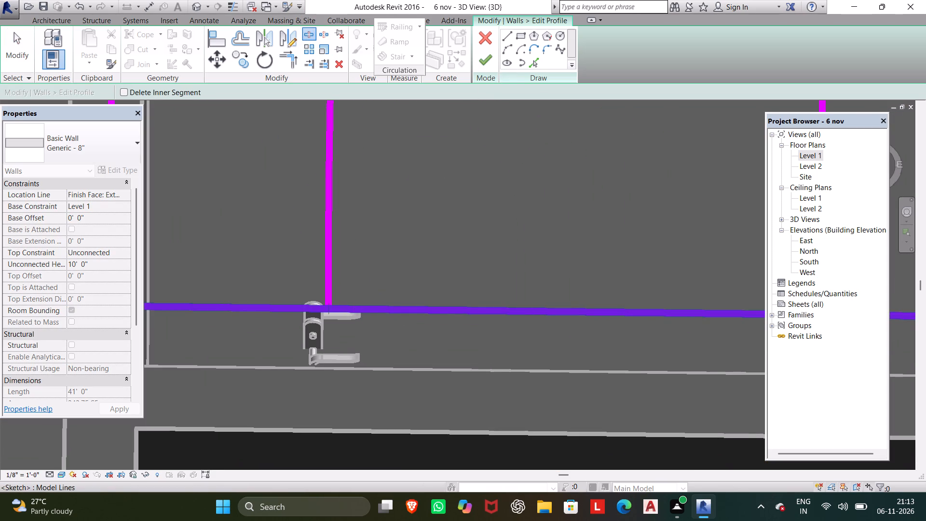
pyautogui.click(331, 308)
pyautogui.scroll(-2, 458, 327)
pyautogui.moveTo(449, 318); pyautogui.dragTo(352, 307, button='middle')
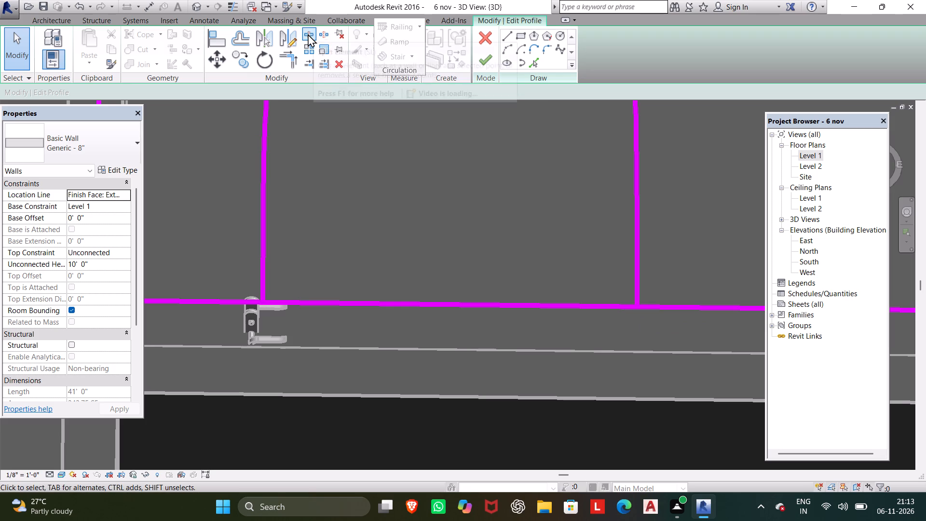
pyautogui.click(308, 34)
pyautogui.click(635, 307)
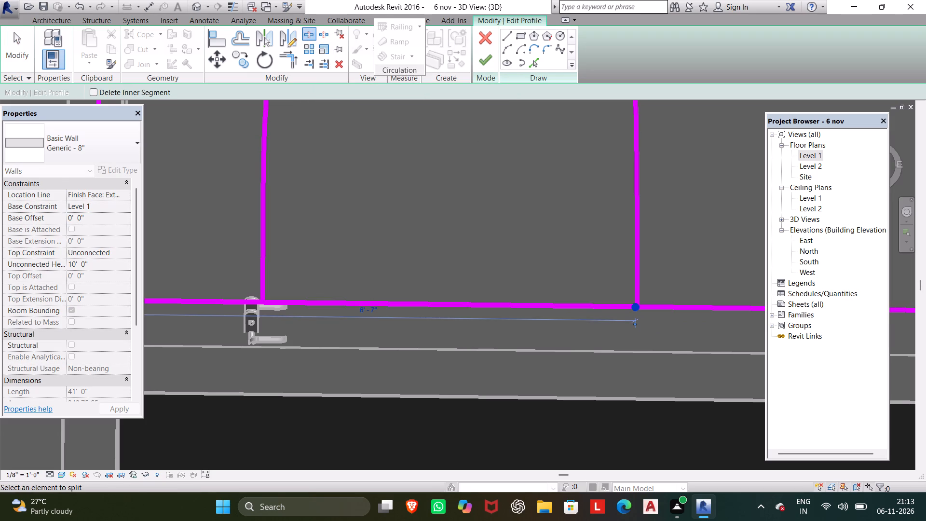
pyautogui.click(260, 303)
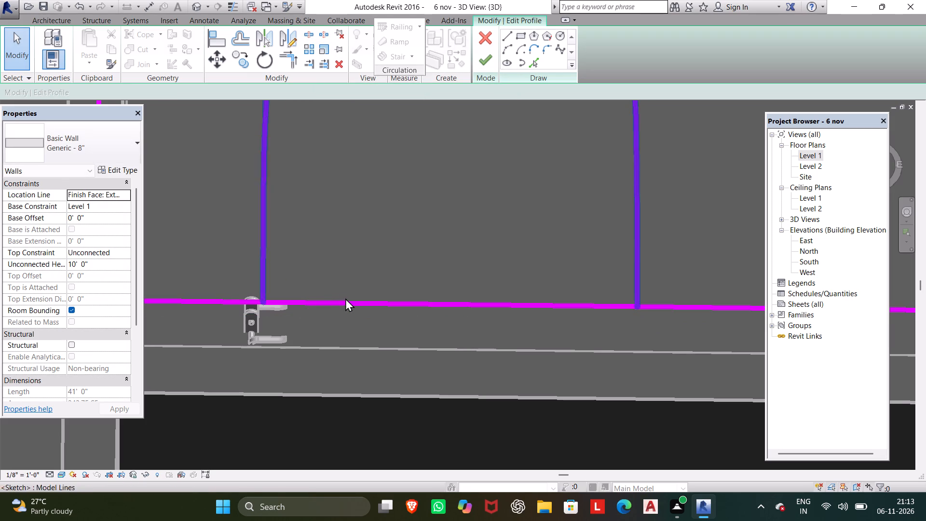
pyautogui.press('Escape')
pyautogui.press('Escape')
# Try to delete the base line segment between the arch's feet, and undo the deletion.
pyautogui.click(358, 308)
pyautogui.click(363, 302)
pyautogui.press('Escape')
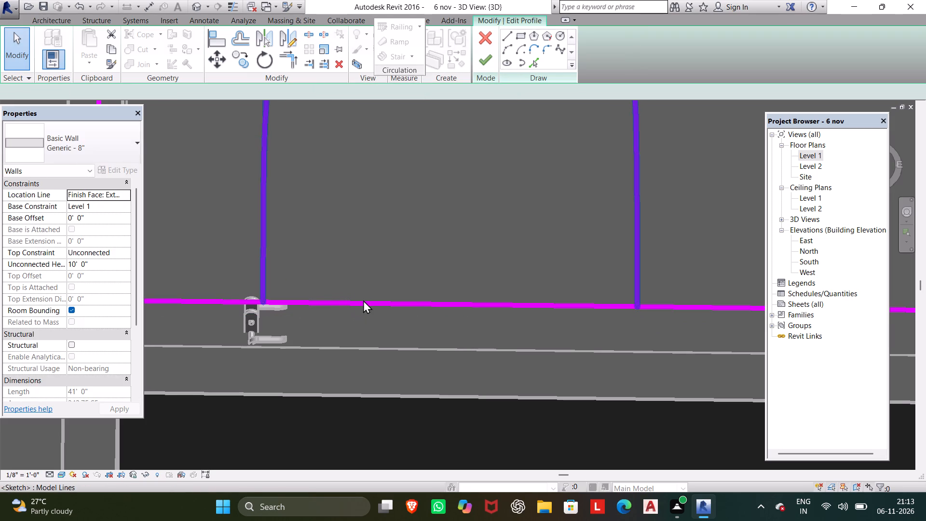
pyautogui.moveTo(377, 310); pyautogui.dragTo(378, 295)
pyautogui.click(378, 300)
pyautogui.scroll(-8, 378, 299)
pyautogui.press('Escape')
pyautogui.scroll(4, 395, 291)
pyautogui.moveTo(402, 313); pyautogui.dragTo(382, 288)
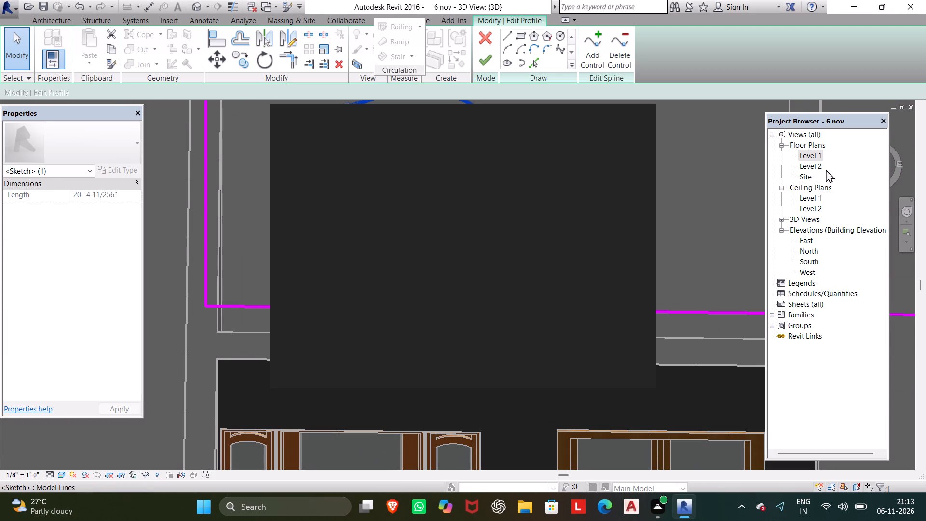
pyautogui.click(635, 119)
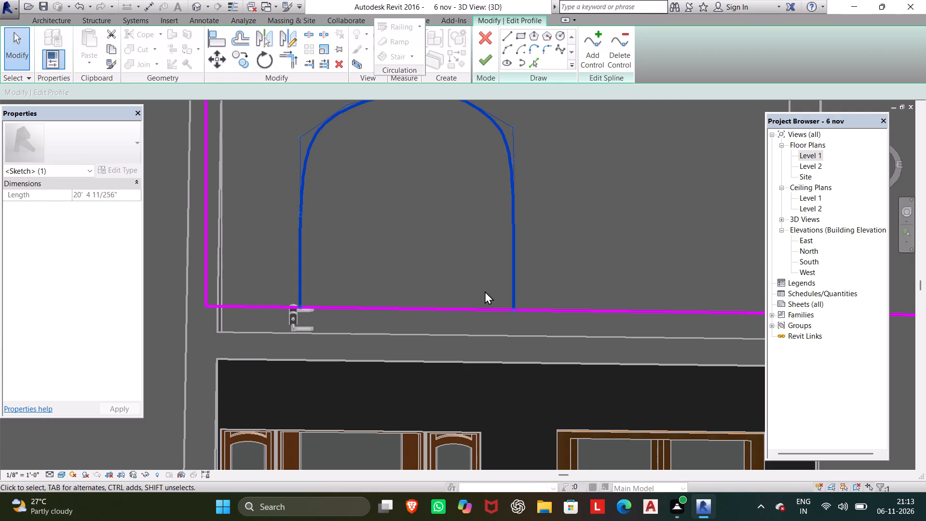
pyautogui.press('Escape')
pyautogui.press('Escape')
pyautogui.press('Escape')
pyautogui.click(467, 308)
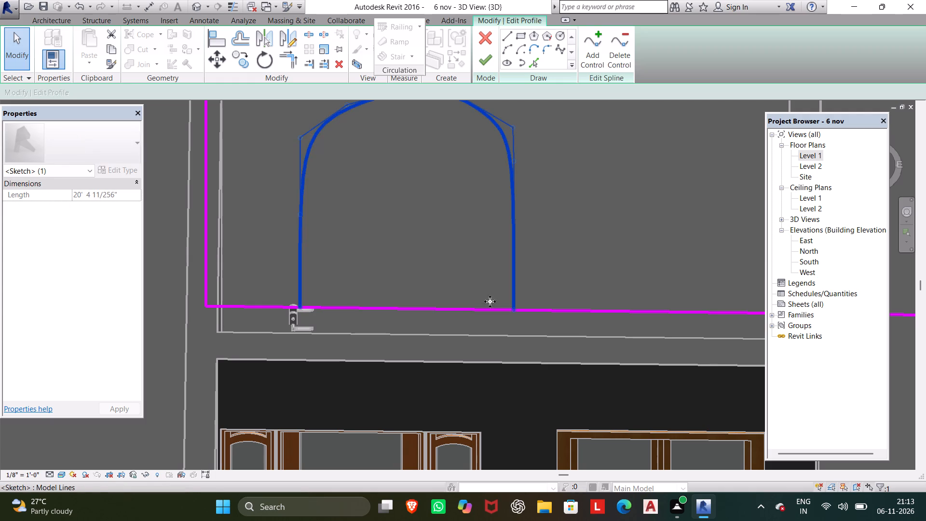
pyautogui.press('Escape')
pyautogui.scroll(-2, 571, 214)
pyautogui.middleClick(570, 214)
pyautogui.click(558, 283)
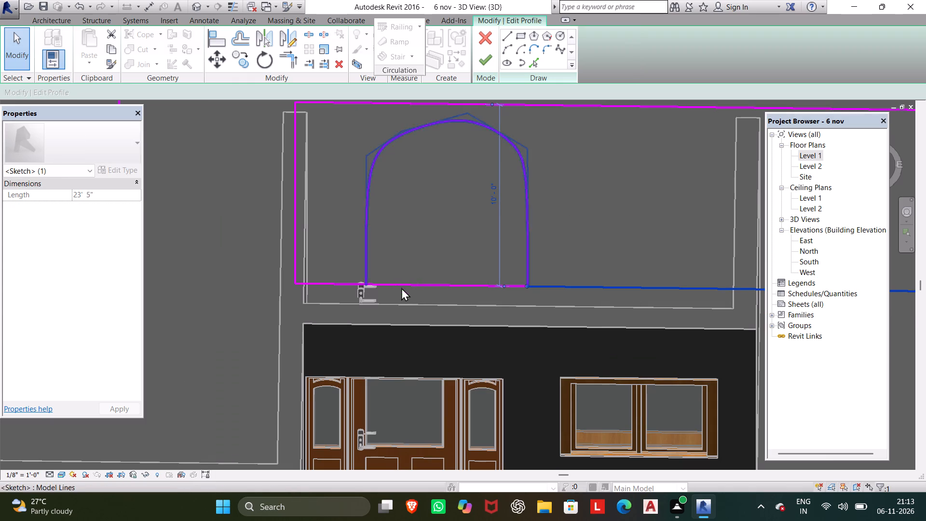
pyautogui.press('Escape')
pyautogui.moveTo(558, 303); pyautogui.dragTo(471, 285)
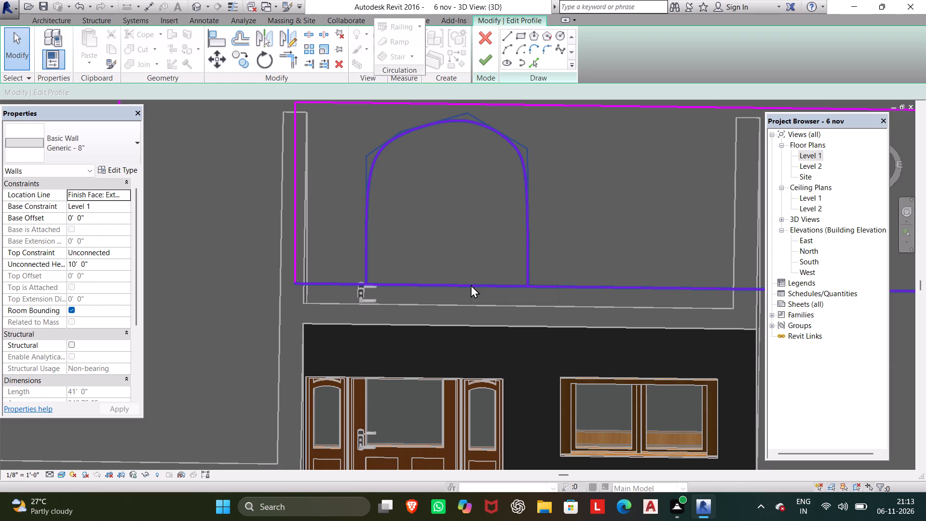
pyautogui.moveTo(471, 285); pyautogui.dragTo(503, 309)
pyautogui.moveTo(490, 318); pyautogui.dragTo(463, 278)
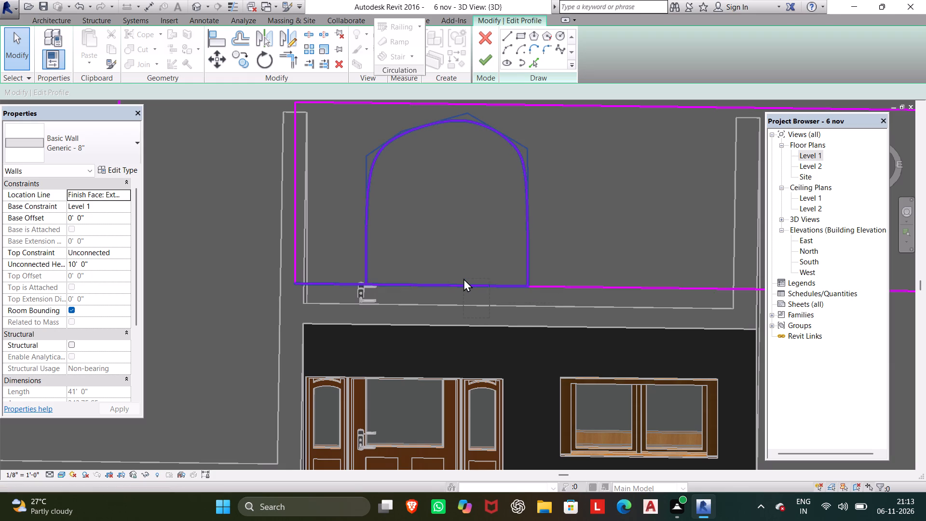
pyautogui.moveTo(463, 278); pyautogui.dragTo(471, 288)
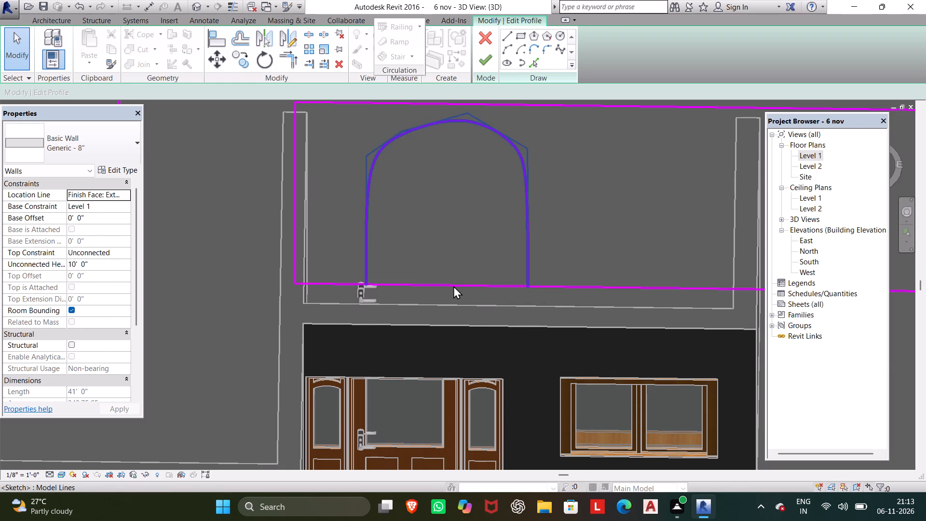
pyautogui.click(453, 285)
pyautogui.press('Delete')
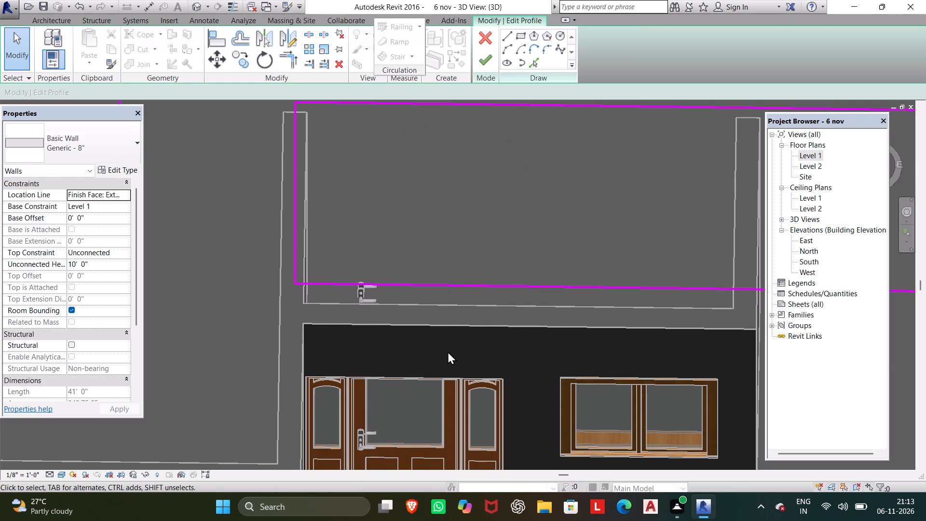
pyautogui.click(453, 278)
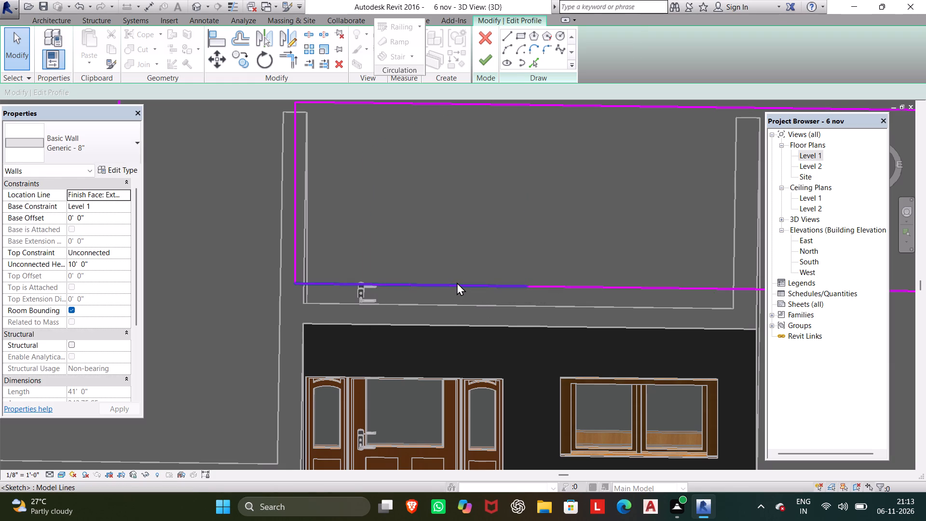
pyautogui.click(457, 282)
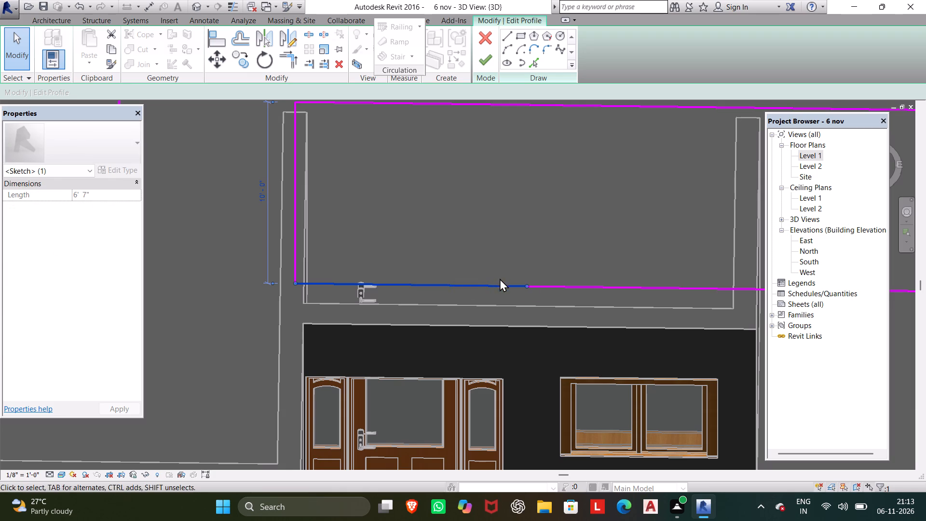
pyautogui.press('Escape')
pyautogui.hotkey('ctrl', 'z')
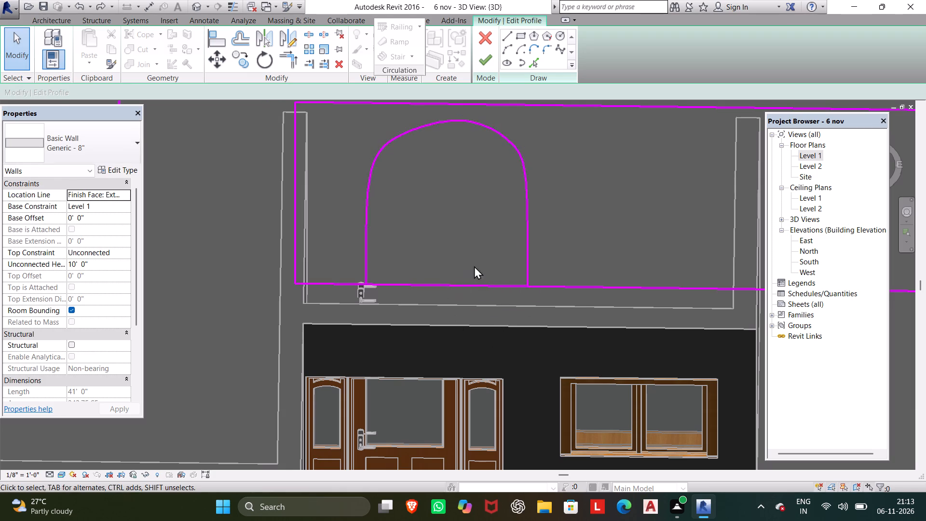
# Split the wall profile's base line again at the arch foot nearer the profile's end corner.
pyautogui.scroll(-2, 495, 243)
pyautogui.click(515, 253)
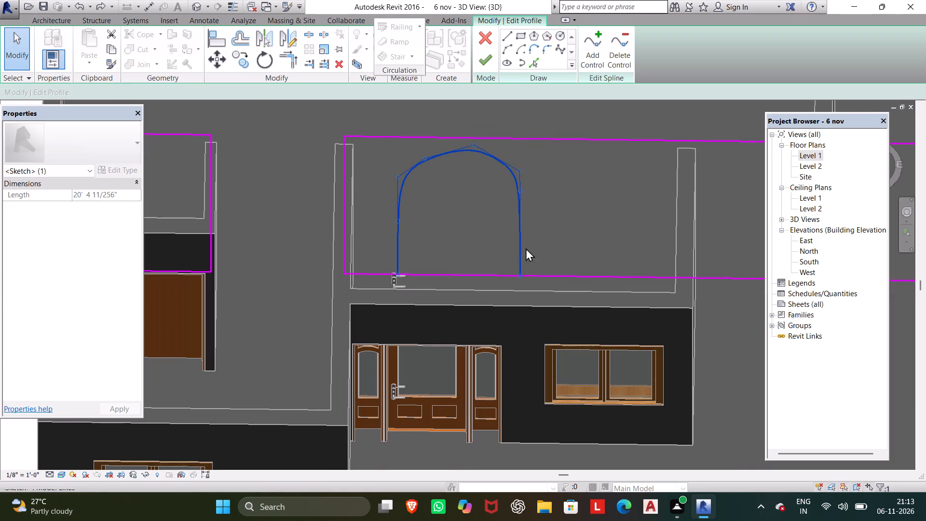
pyautogui.moveTo(454, 269); pyautogui.dragTo(535, 260, button='middle')
pyautogui.scroll(10, 504, 268)
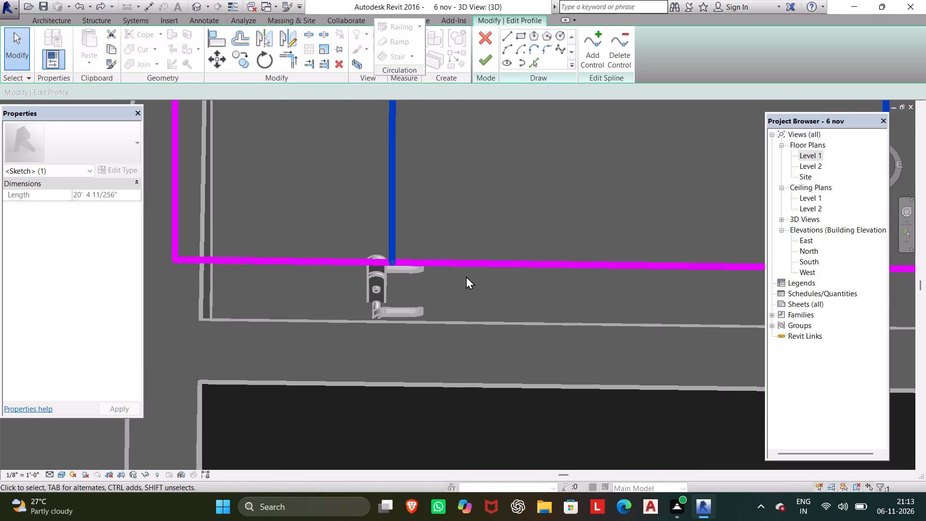
pyautogui.press('Escape')
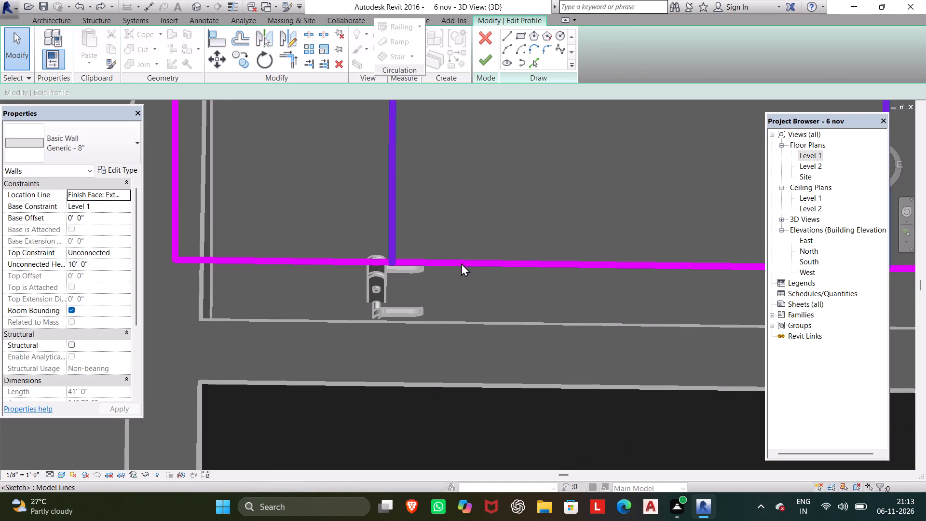
pyautogui.click(309, 38)
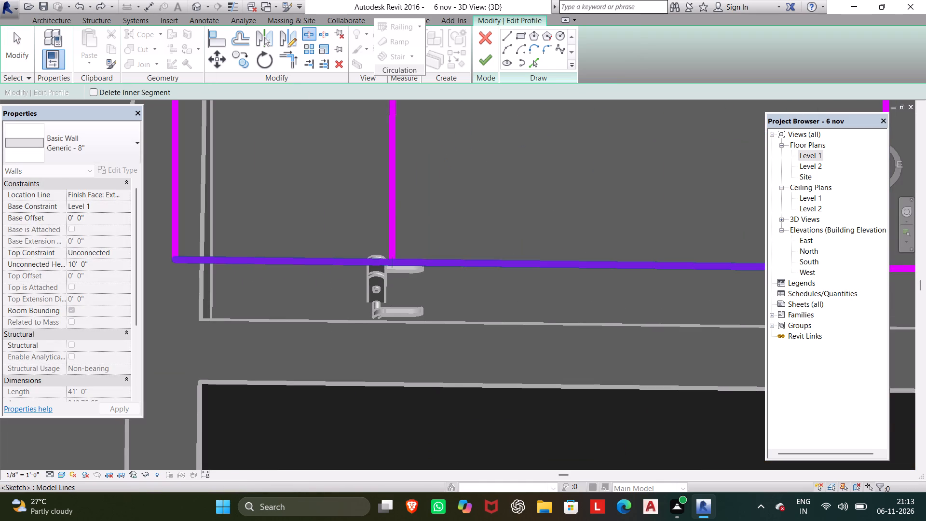
pyautogui.click(395, 261)
pyautogui.press('Escape')
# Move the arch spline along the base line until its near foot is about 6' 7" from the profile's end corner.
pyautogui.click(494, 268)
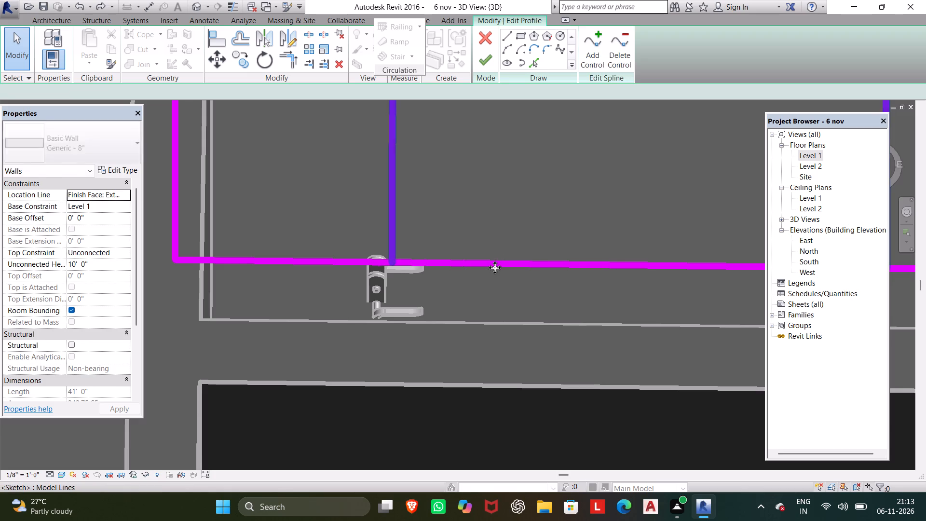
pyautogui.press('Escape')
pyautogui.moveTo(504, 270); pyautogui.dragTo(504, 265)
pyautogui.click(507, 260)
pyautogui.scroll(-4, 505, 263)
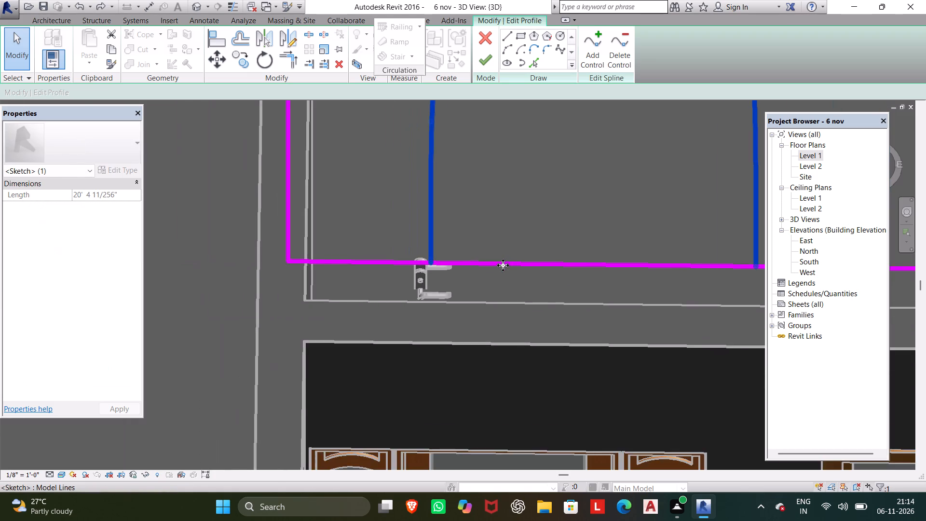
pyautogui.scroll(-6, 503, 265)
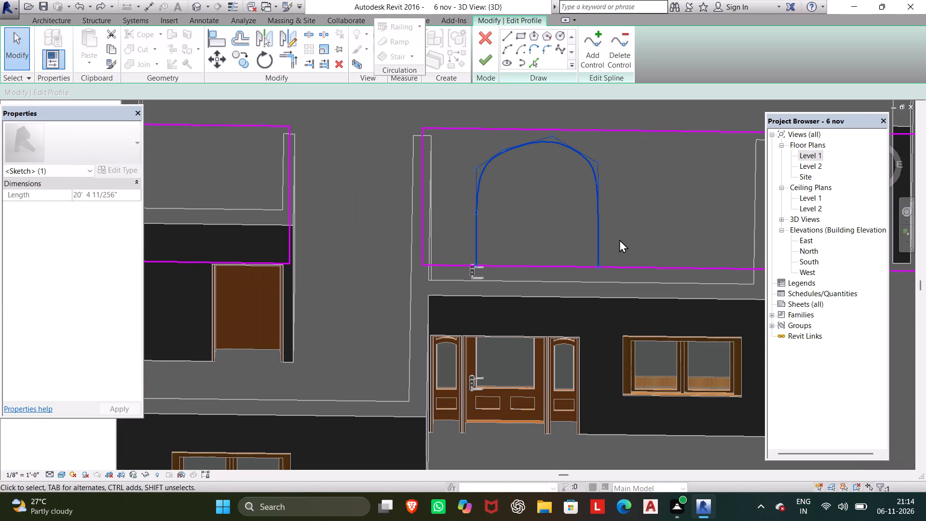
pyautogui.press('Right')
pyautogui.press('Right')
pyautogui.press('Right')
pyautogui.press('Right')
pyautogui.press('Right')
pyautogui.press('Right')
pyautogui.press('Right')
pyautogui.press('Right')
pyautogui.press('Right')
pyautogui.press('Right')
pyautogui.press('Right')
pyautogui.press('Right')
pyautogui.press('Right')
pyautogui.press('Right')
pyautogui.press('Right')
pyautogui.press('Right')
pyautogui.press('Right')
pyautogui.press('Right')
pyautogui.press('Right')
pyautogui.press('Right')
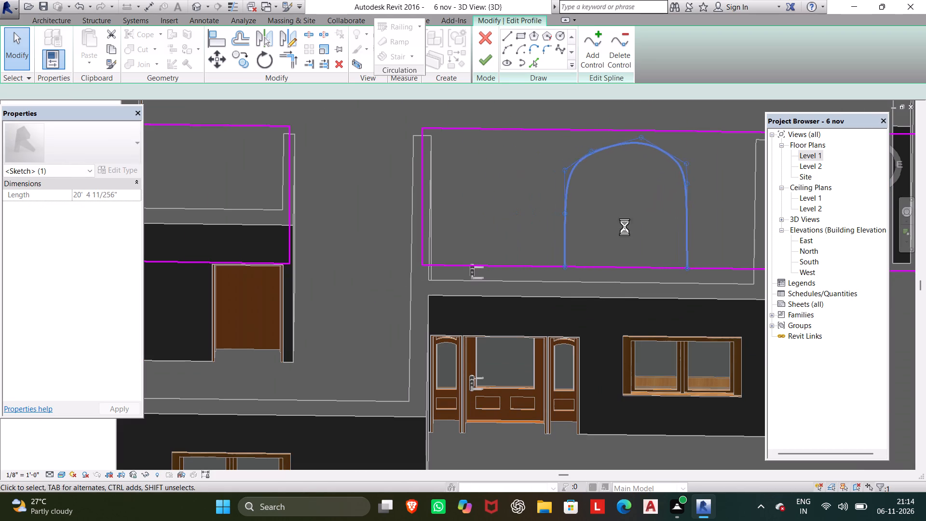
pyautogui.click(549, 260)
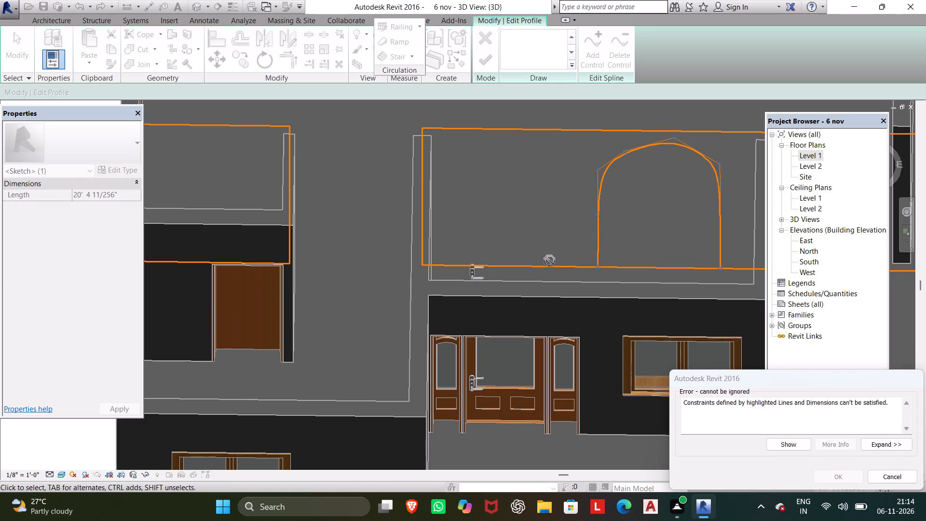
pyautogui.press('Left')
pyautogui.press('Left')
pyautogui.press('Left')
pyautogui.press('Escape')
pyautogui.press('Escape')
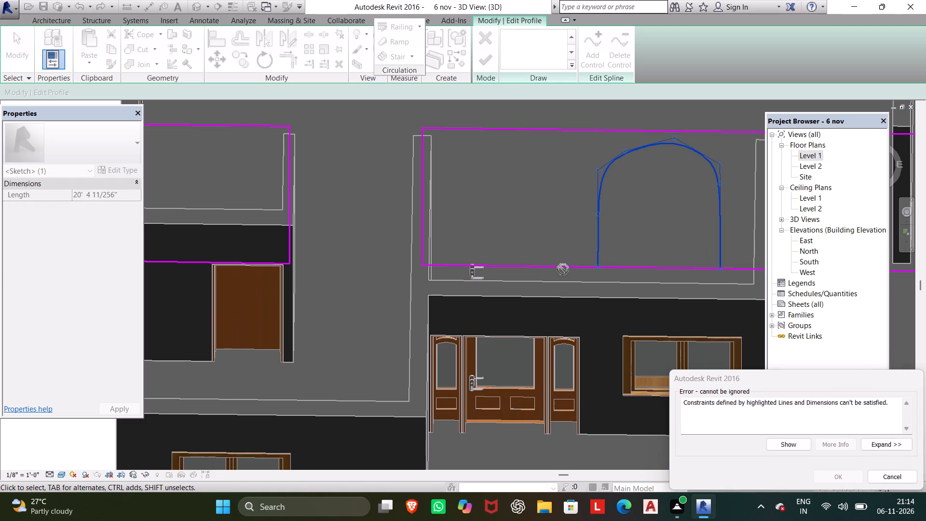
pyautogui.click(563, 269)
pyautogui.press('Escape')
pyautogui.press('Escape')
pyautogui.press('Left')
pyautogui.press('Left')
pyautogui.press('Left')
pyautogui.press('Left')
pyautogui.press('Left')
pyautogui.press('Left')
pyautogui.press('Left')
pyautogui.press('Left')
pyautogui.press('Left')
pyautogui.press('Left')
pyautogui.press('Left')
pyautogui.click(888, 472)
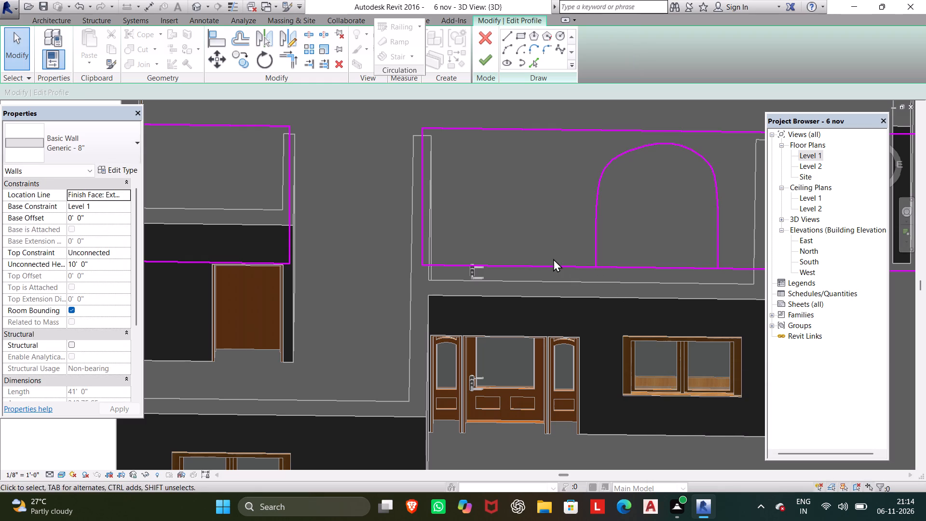
# Shorten the base line between the profile's end corner and the arch's near foot to about 1' 11".
pyautogui.click(553, 265)
pyautogui.scroll(5, 582, 284)
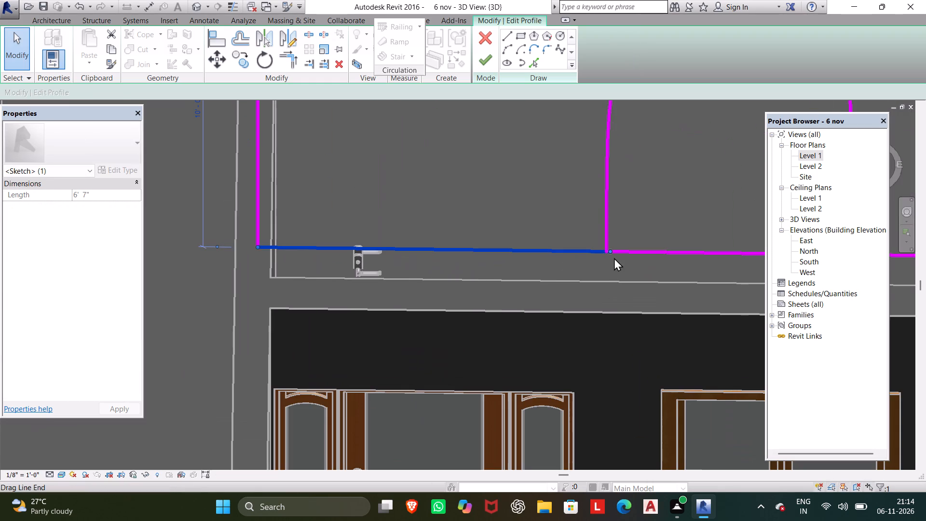
pyautogui.moveTo(611, 250); pyautogui.dragTo(449, 253)
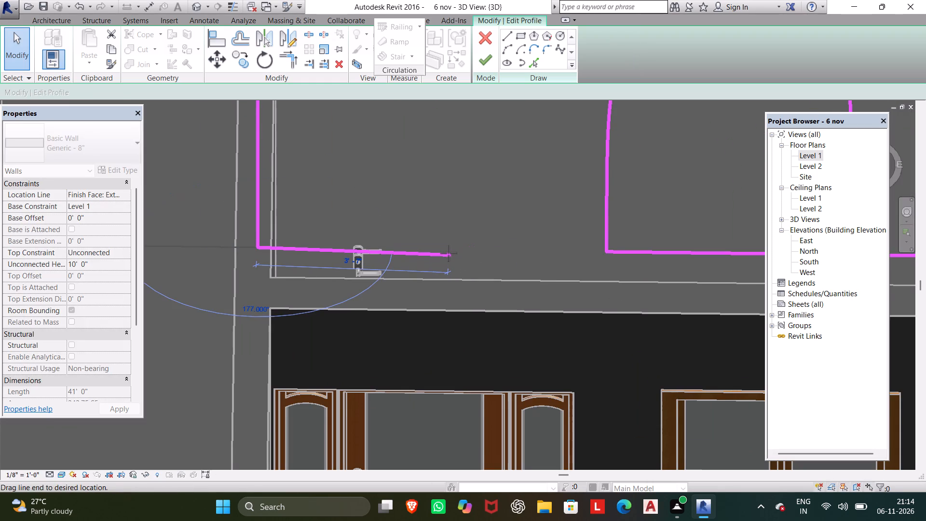
pyautogui.moveTo(449, 253); pyautogui.dragTo(385, 248)
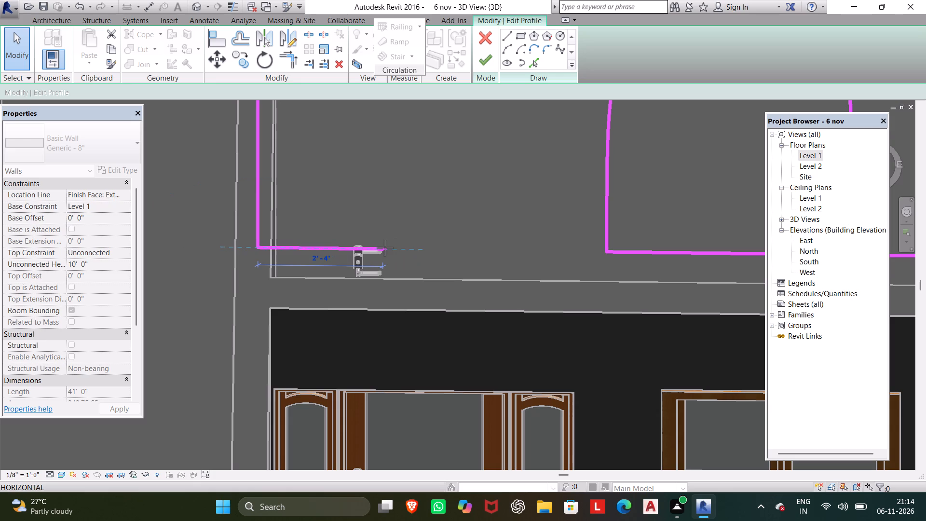
pyautogui.moveTo(385, 248); pyautogui.dragTo(361, 248)
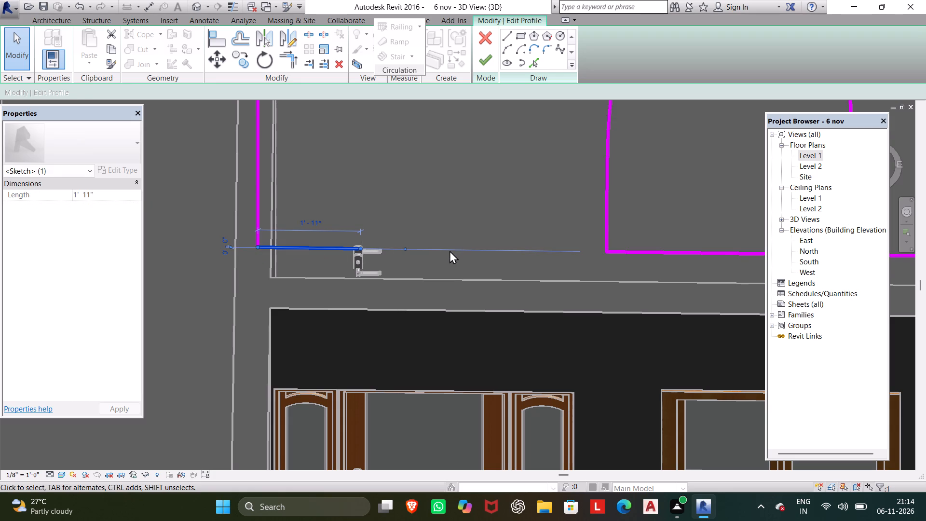
pyautogui.press('Escape')
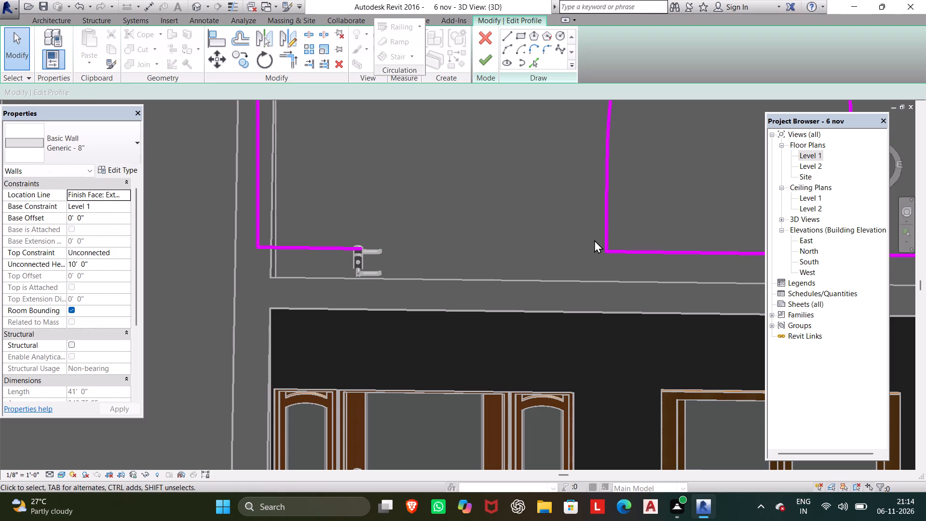
# Delete the remaining base line running from the arch's near foot under the arch to the profile's far end.
pyautogui.click(657, 254)
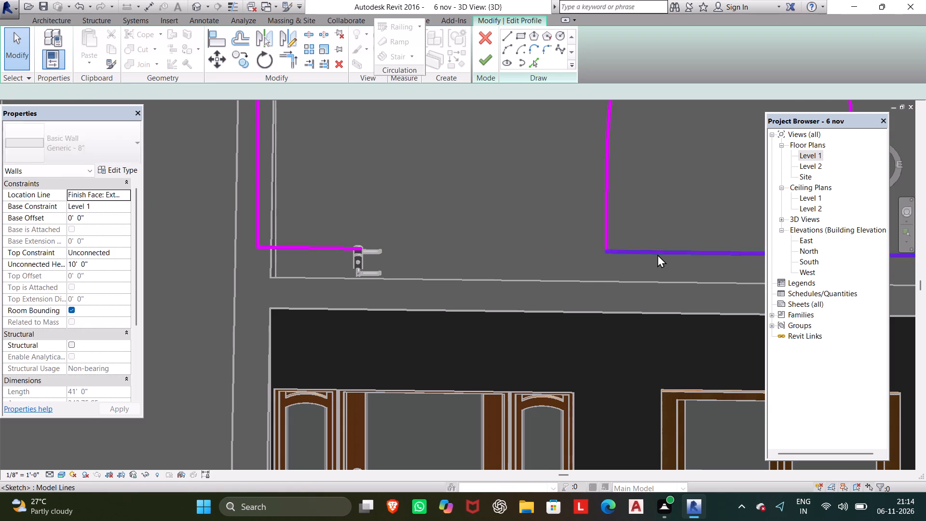
pyautogui.scroll(-2, 648, 258)
pyautogui.moveTo(644, 258); pyautogui.dragTo(508, 244, button='middle')
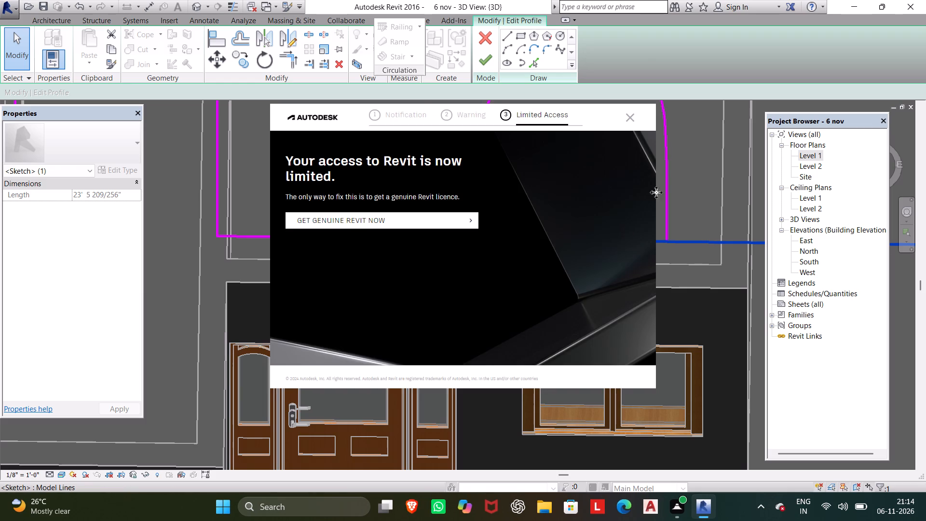
pyautogui.moveTo(629, 115); pyautogui.dragTo(631, 110)
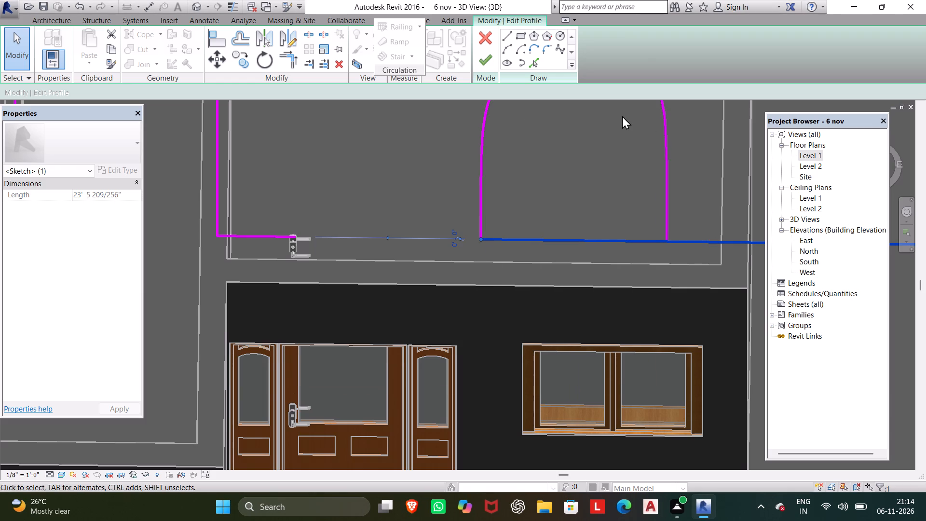
pyautogui.press('Delete')
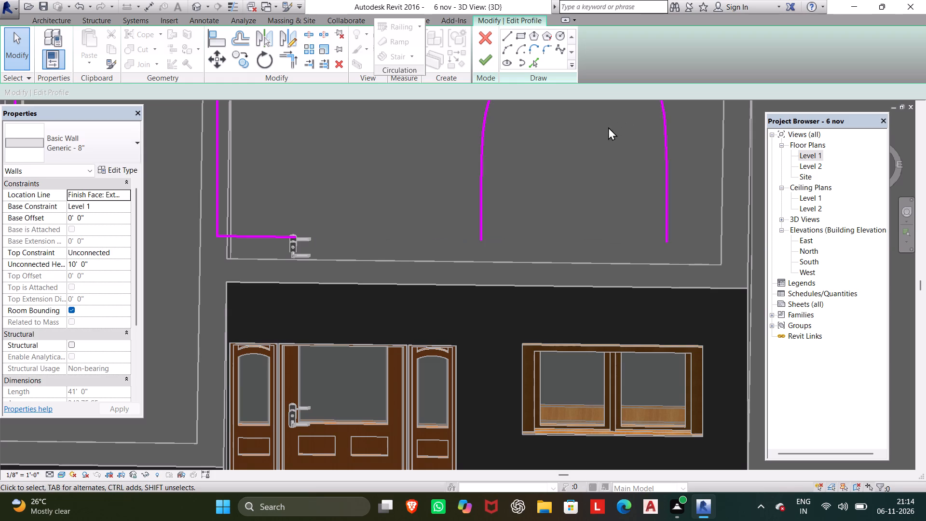
# Nudge the arch spline back toward the profile's end corner until its near foot meets the shortened base line's free end.
pyautogui.scroll(-2, 594, 215)
pyautogui.moveTo(593, 215); pyautogui.dragTo(624, 242, button='middle')
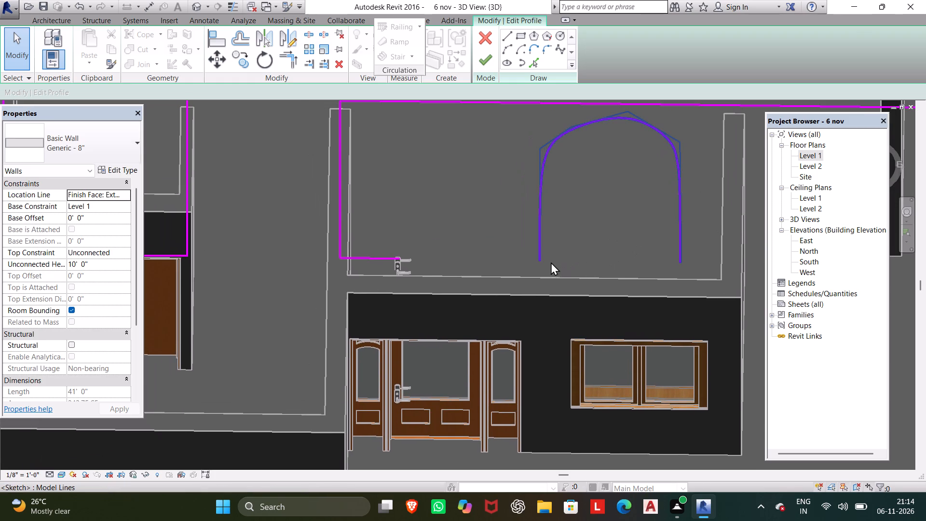
pyautogui.press('Left')
pyautogui.moveTo(571, 233); pyautogui.dragTo(505, 230)
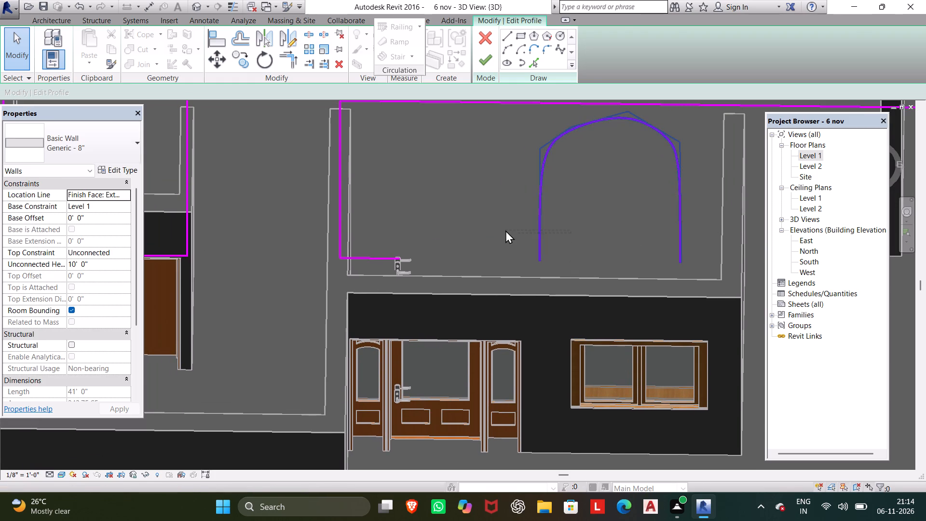
pyautogui.moveTo(505, 230); pyautogui.dragTo(504, 230)
pyautogui.press('Left')
pyautogui.press('Left')
pyautogui.press('Left')
pyautogui.press('Left')
pyautogui.press('Left')
pyautogui.press('Left')
pyautogui.press('Left')
pyautogui.press('Left')
pyautogui.press('Left')
pyautogui.press('Left')
pyautogui.press('Left')
pyautogui.press('Left')
pyautogui.press('Left')
pyautogui.press('Left')
pyautogui.press('Left')
pyautogui.press('Left')
pyautogui.press('Left')
pyautogui.press('Left')
pyautogui.press('Left')
pyautogui.press('Left')
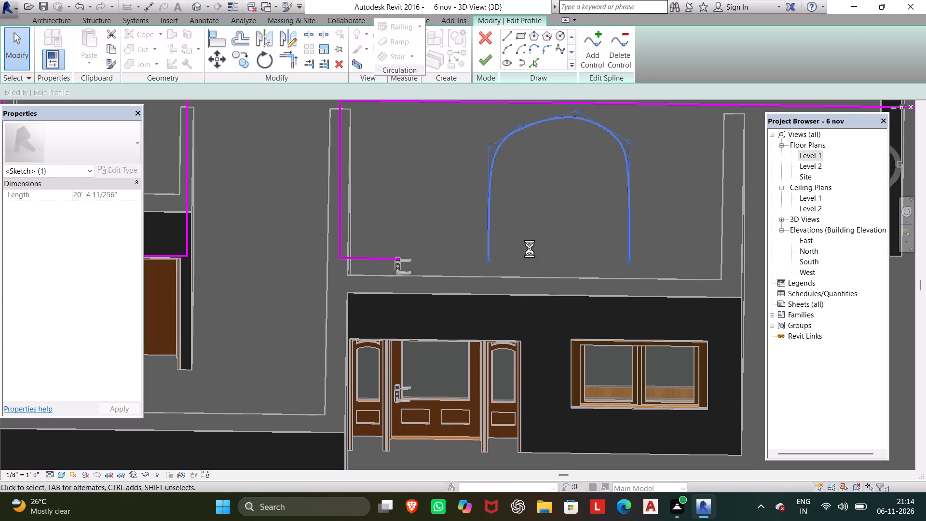
pyautogui.press('Left')
pyautogui.press('Left')
pyautogui.press('Left')
pyautogui.press('Left')
pyautogui.press('Left')
pyautogui.scroll(5, 459, 255)
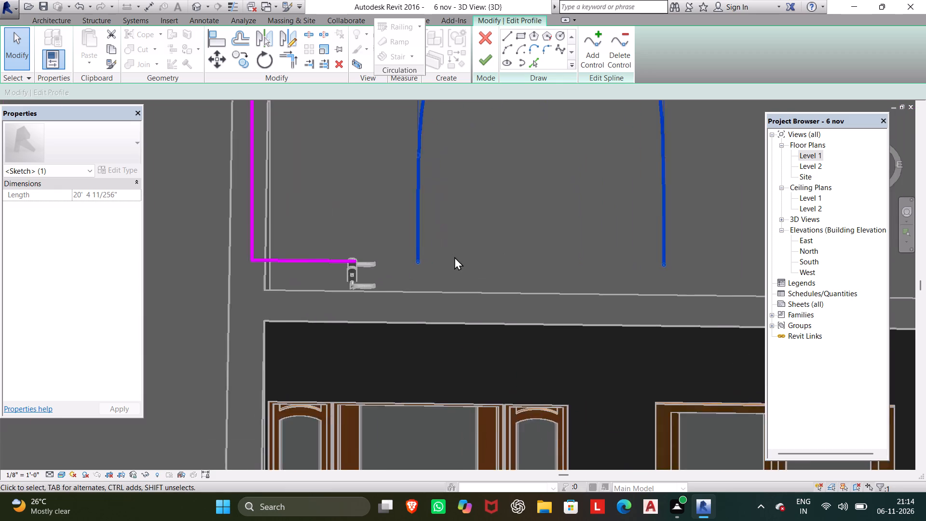
pyautogui.press('Left')
pyautogui.press('Left')
pyautogui.press('Left')
pyautogui.press('Left')
pyautogui.press('Left')
pyautogui.press('Left')
pyautogui.press('Left')
pyautogui.press('Left')
pyautogui.press('Left')
pyautogui.press('Left')
pyautogui.press('Left')
pyautogui.press('Left')
pyautogui.press('Left')
pyautogui.press('Left')
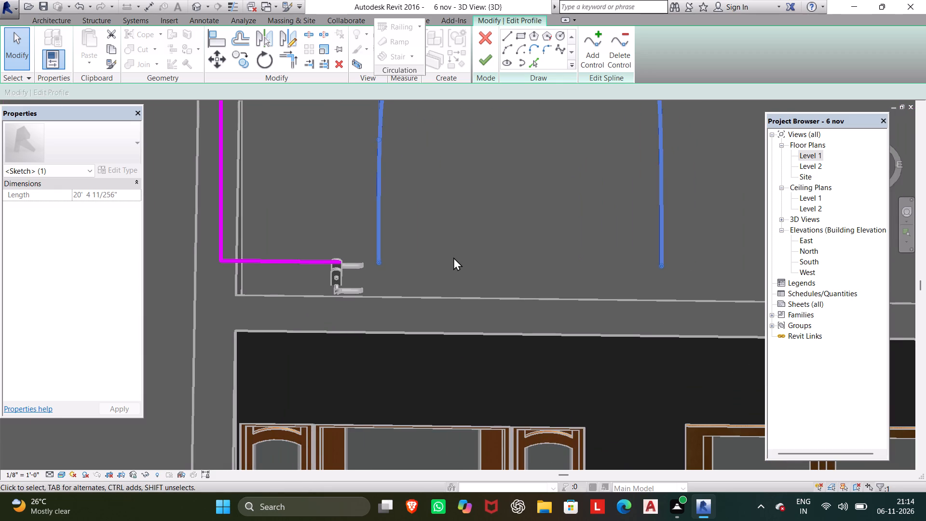
pyautogui.press('Left')
pyautogui.press('Left')
pyautogui.press('Left')
pyautogui.press('Left')
pyautogui.press('Left')
pyautogui.press('Left')
pyautogui.press('Left')
pyautogui.press('Left')
pyautogui.press('Left')
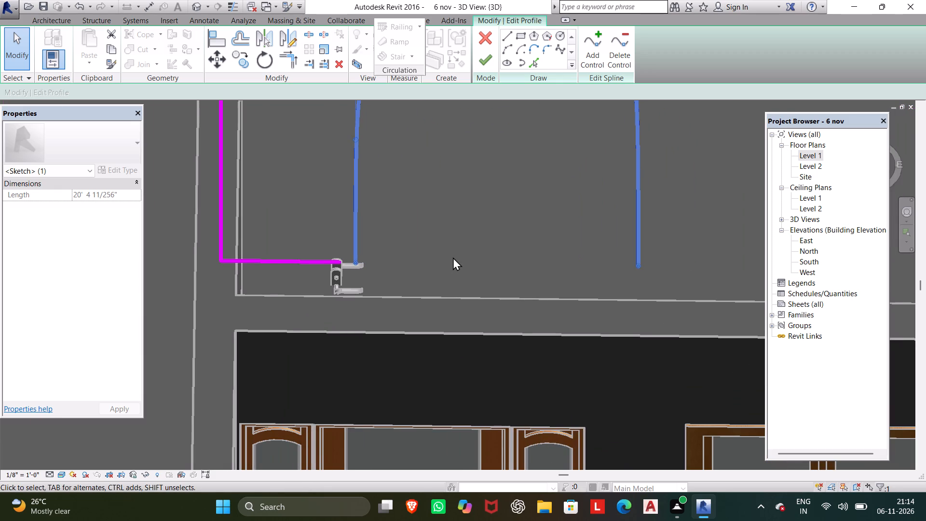
pyautogui.press('Left')
pyautogui.press('Left')
pyautogui.press('Left')
pyautogui.press('Left')
pyautogui.press('Left')
# Draw a horizontal base line about 23' 5" long from the arch's far foot to the profile's far bottom corner.
pyautogui.scroll(-1, 465, 266)
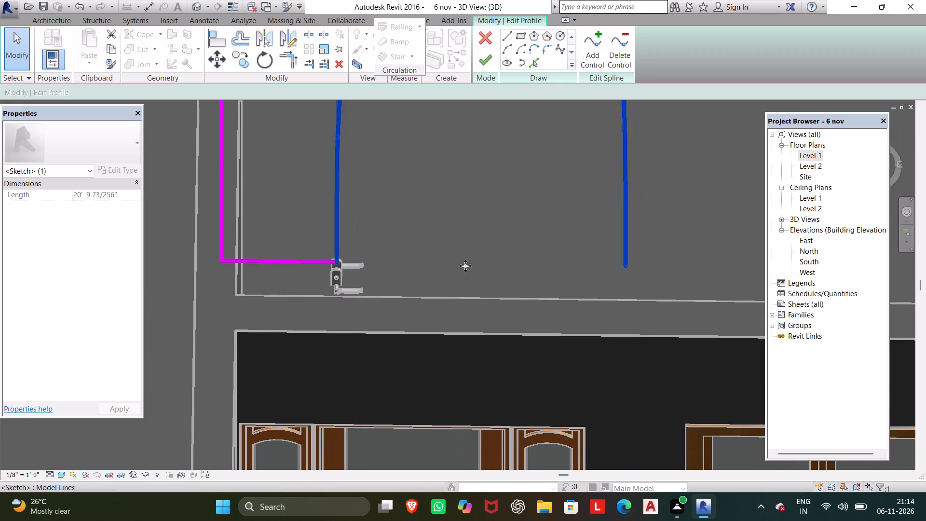
pyautogui.scroll(-3, 465, 266)
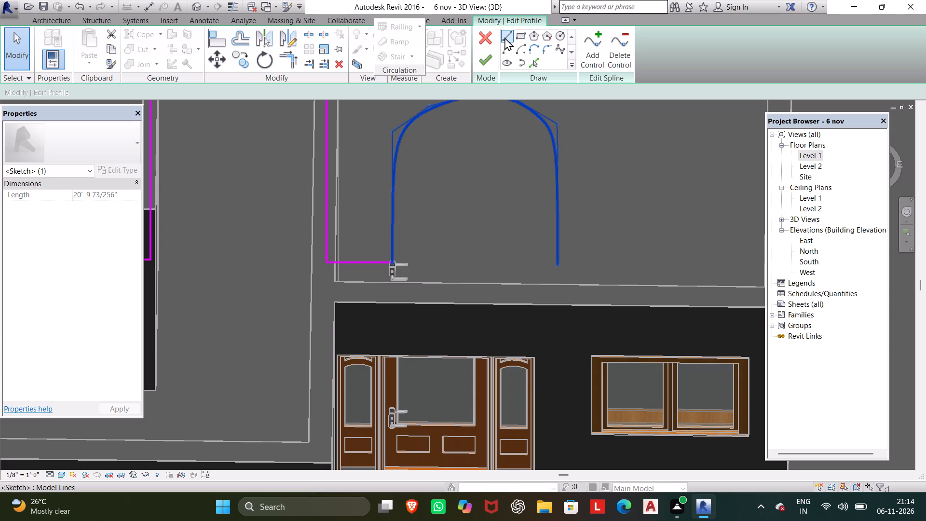
pyautogui.click(504, 37)
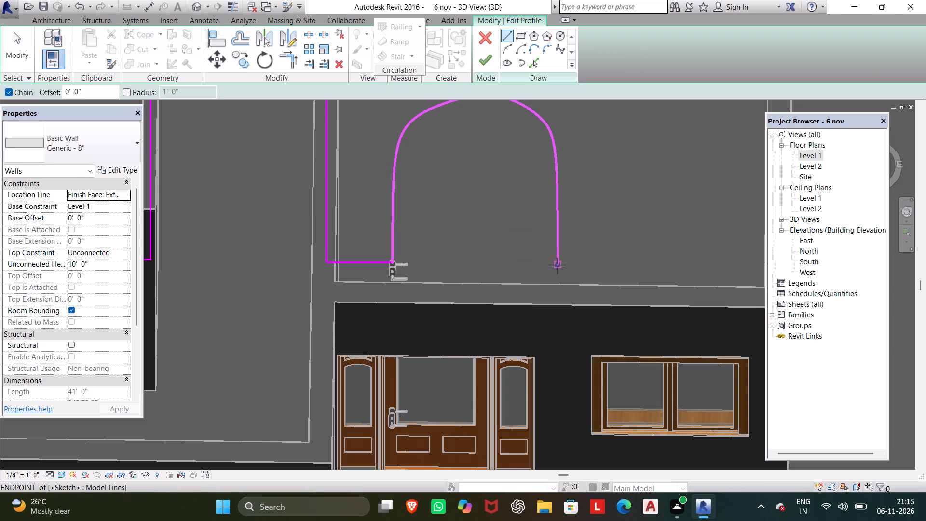
pyautogui.click(557, 266)
pyautogui.scroll(-3, 574, 263)
pyautogui.moveTo(565, 270); pyautogui.dragTo(473, 278, button='middle')
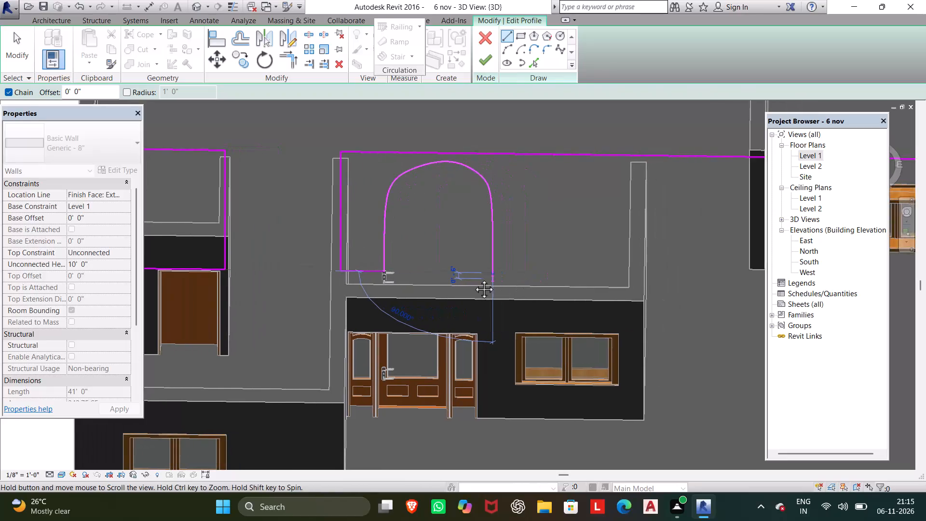
pyautogui.moveTo(473, 278); pyautogui.dragTo(438, 278, button='middle')
pyautogui.scroll(-1, 595, 280)
pyautogui.moveTo(595, 280); pyautogui.dragTo(332, 259, button='middle')
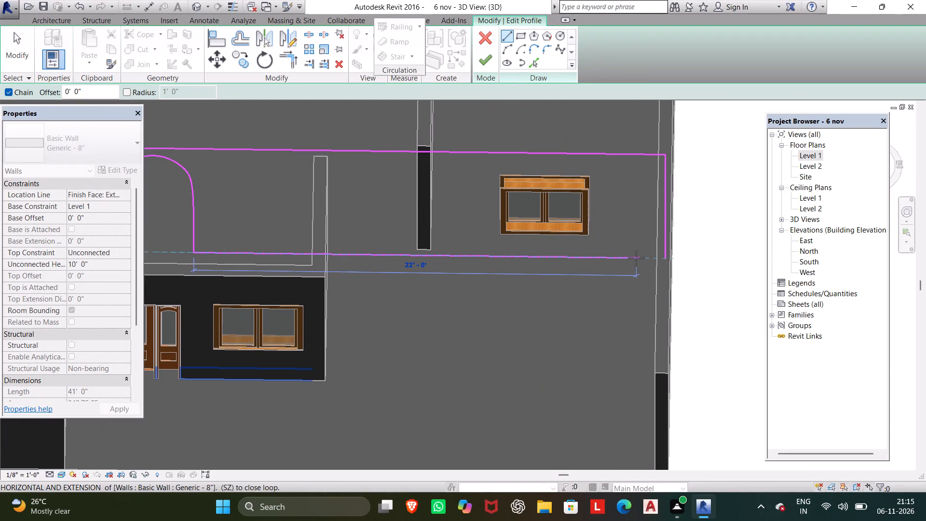
pyautogui.click(666, 258)
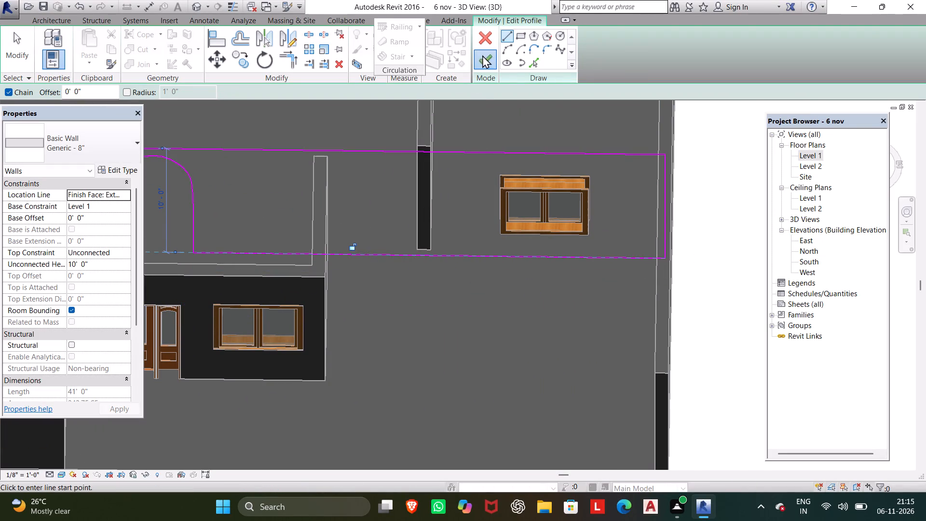
# Finish the back wall's profile edit and unjoin the elements that cannot stay joined.
pyautogui.click(482, 55)
pyautogui.scroll(-2, 488, 150)
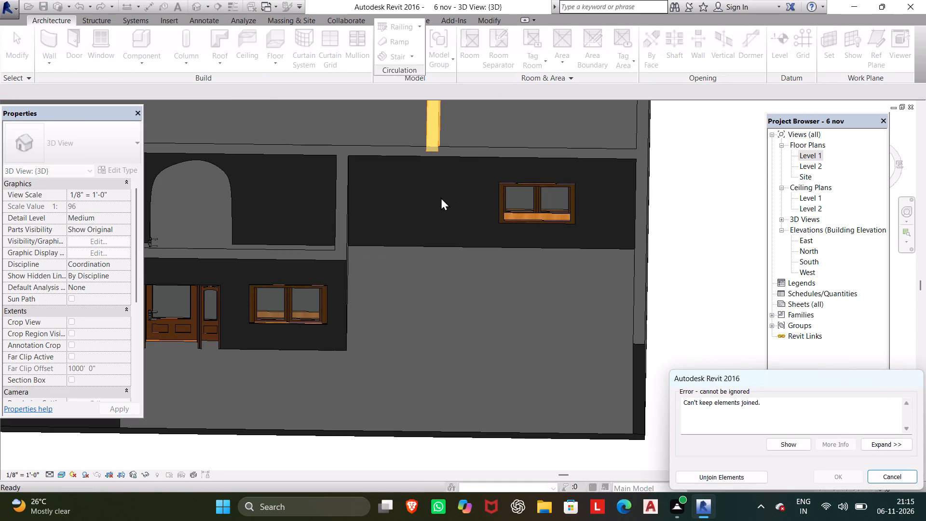
pyautogui.scroll(-1, 265, 153)
pyautogui.moveTo(275, 167); pyautogui.dragTo(430, 258, button='middle')
pyautogui.scroll(-3, 440, 238)
pyautogui.moveTo(440, 238); pyautogui.dragTo(536, 305, button='middle')
pyautogui.scroll(-2, 534, 299)
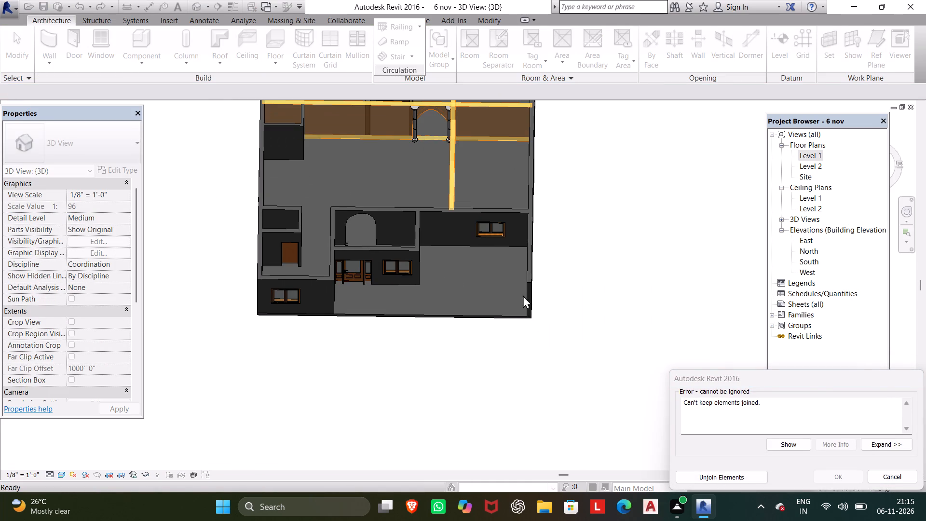
pyautogui.moveTo(470, 208); pyautogui.dragTo(455, 312, button='middle')
pyautogui.press('`')
pyautogui.press('Escape')
pyautogui.press('Escape')
pyautogui.scroll(-1, 458, 280)
pyautogui.moveTo(457, 285); pyautogui.dragTo(488, 345, button='middle')
pyautogui.scroll(-2, 507, 313)
pyautogui.moveTo(507, 313); pyautogui.dragTo(506, 316, button='middle')
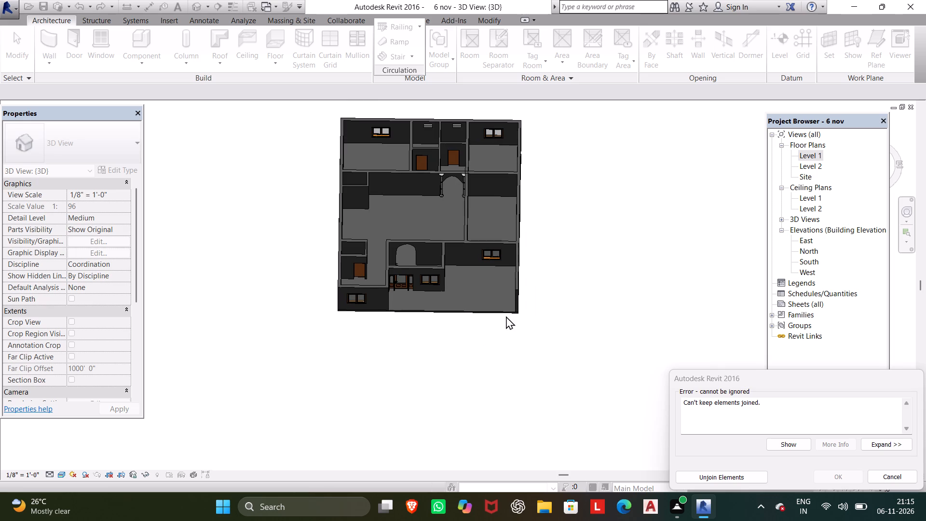
pyautogui.moveTo(506, 316); pyautogui.dragTo(490, 359, button='middle')
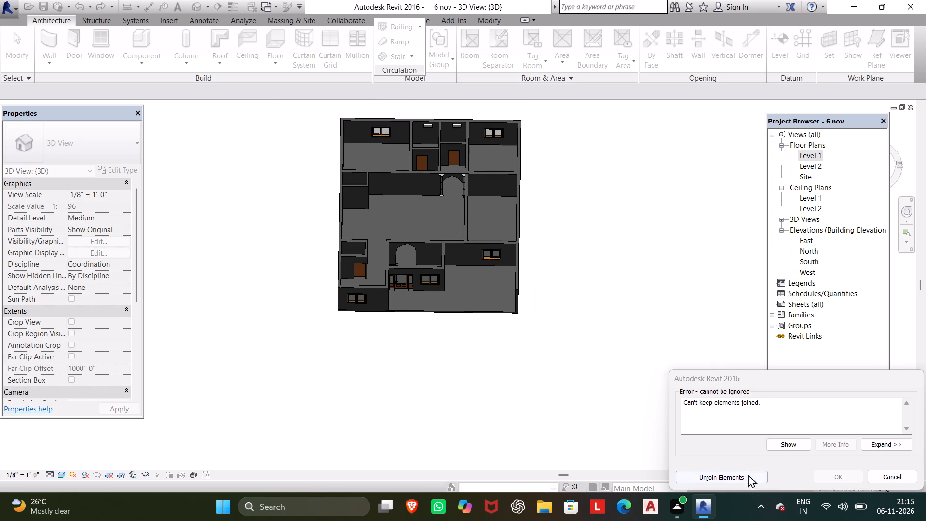
pyautogui.click(738, 480)
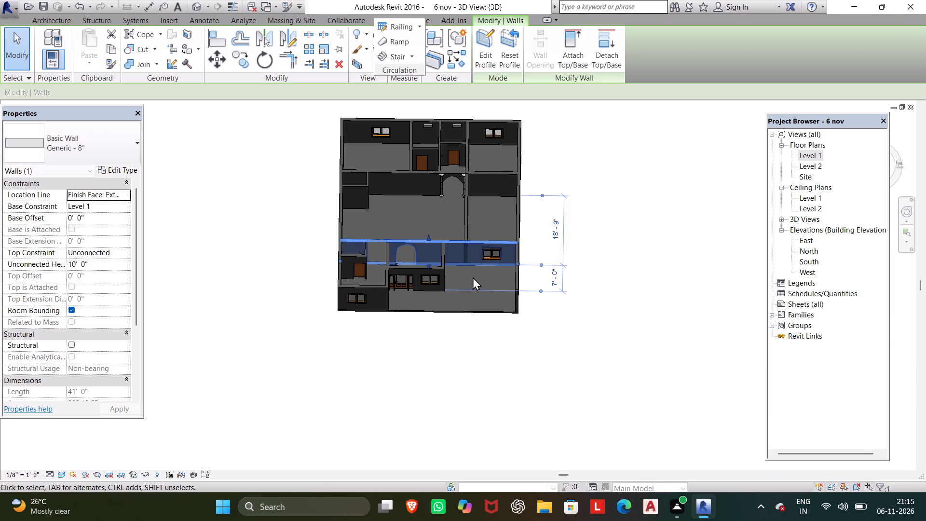
# Reopen the back wall's profile and move the arch spline's upper control point slightly outward toward the near foot's side, rounding that shoulder.
pyautogui.scroll(6, 448, 260)
pyautogui.moveTo(412, 259); pyautogui.dragTo(615, 334, button='middle')
pyautogui.scroll(5, 604, 314)
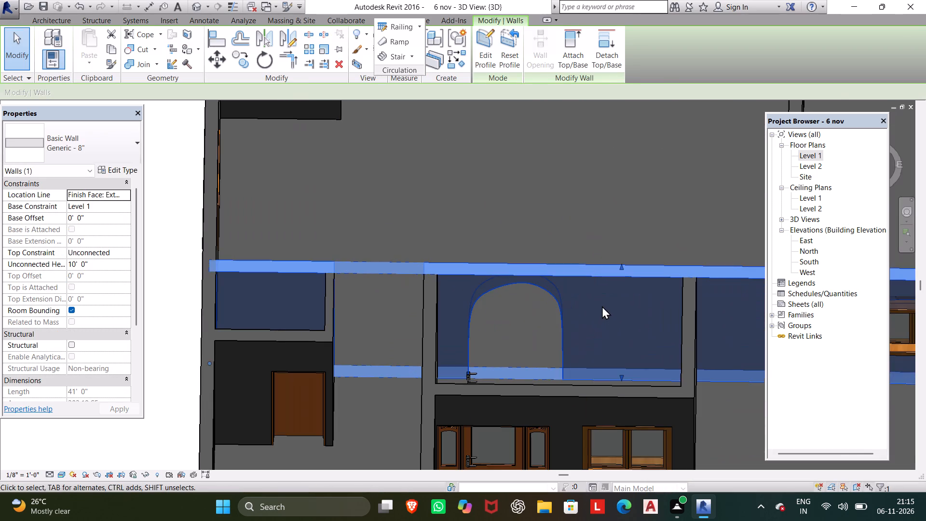
pyautogui.scroll(6, 484, 297)
pyautogui.click(499, 283)
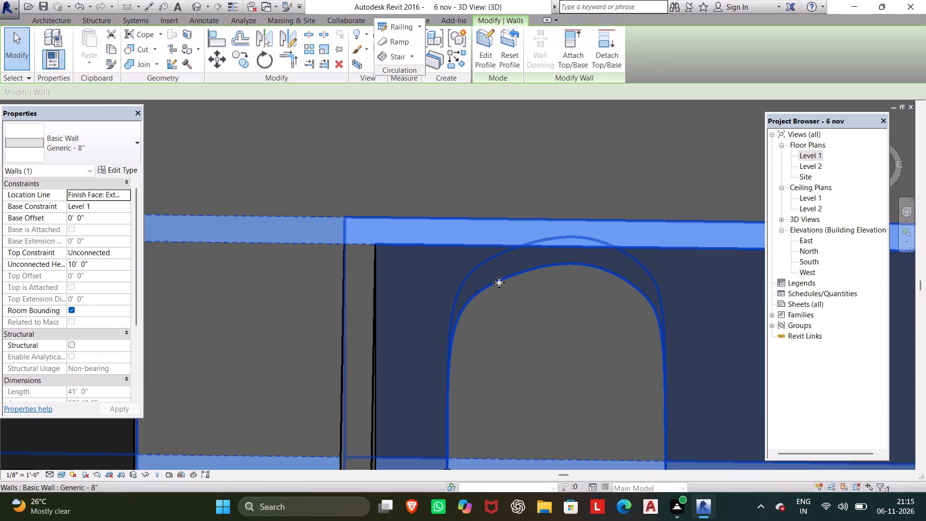
pyautogui.click(479, 43)
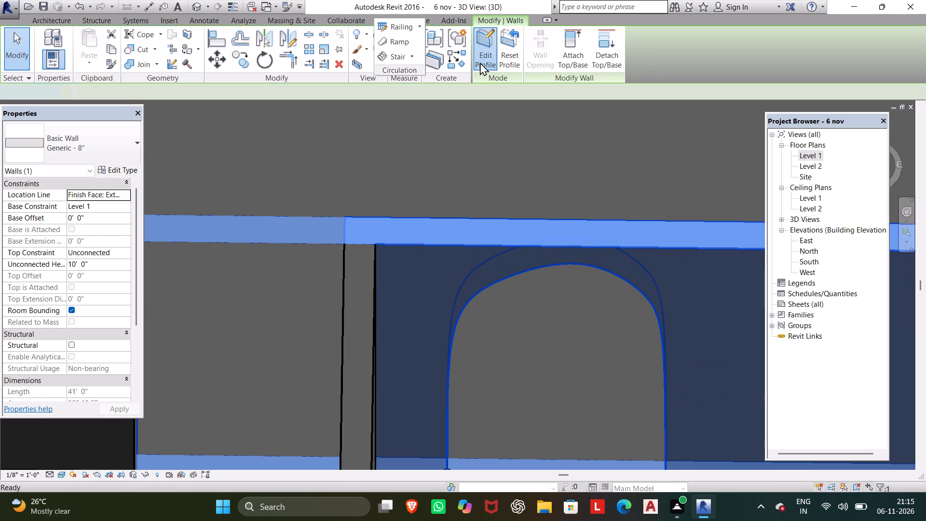
pyautogui.click(477, 281)
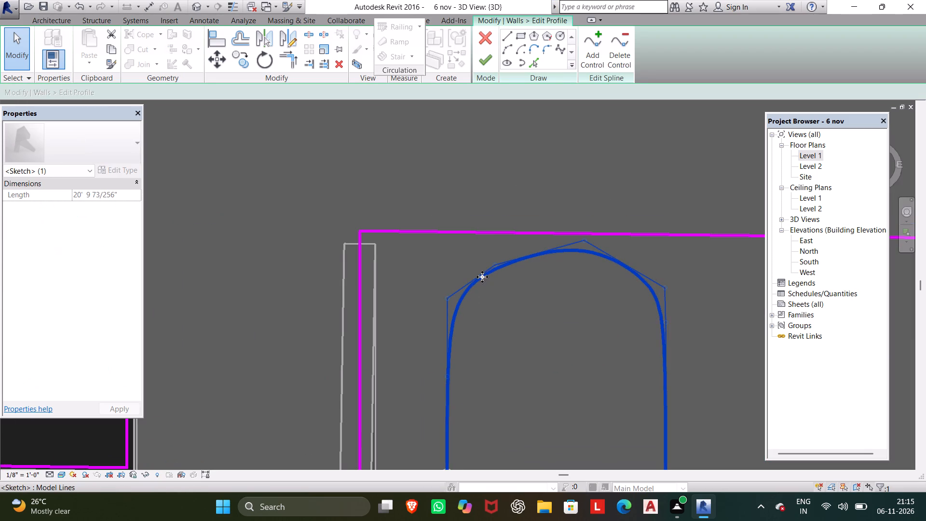
pyautogui.moveTo(481, 279); pyautogui.dragTo(466, 237, button='middle')
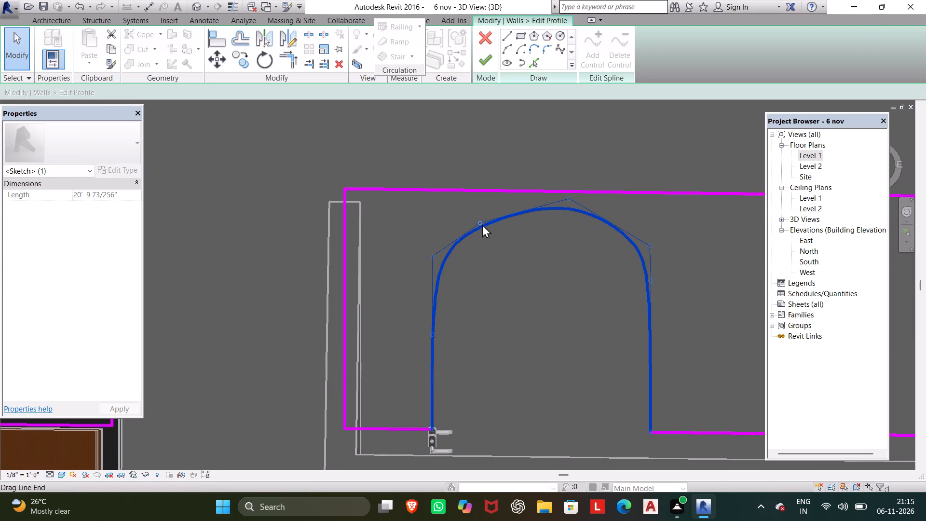
pyautogui.moveTo(479, 219); pyautogui.dragTo(470, 219)
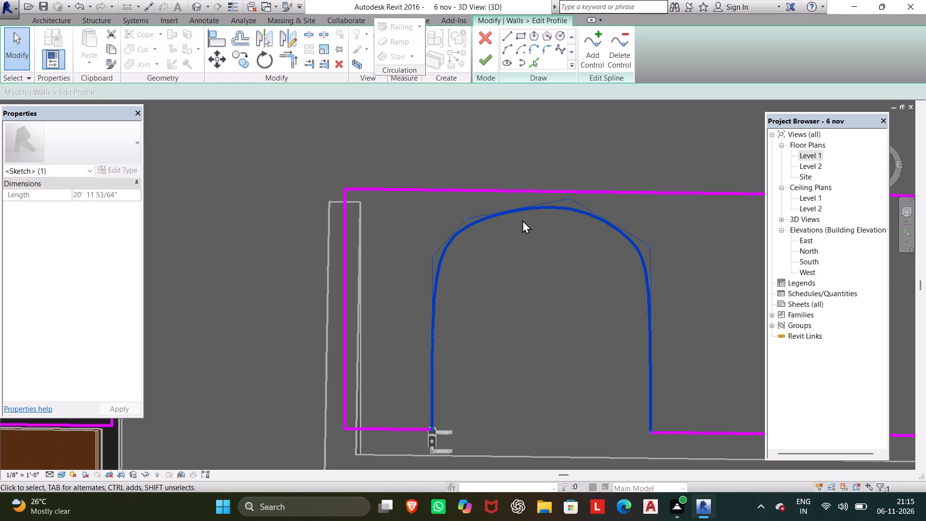
# Finish the reshaped arch profile, unjoin the conflicting elements, dismiss the licence notice and deselect the wall.
pyautogui.click(486, 70)
pyautogui.click(485, 57)
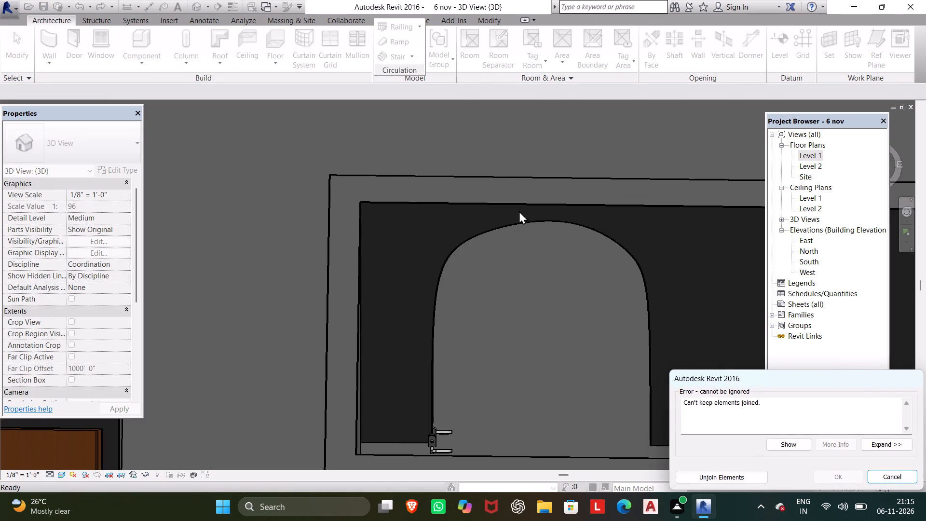
pyautogui.click(742, 476)
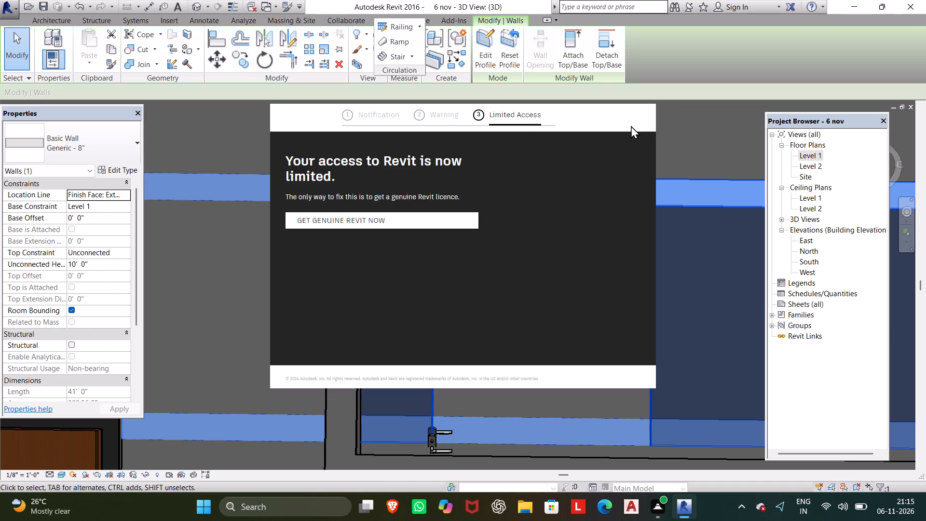
pyautogui.click(627, 116)
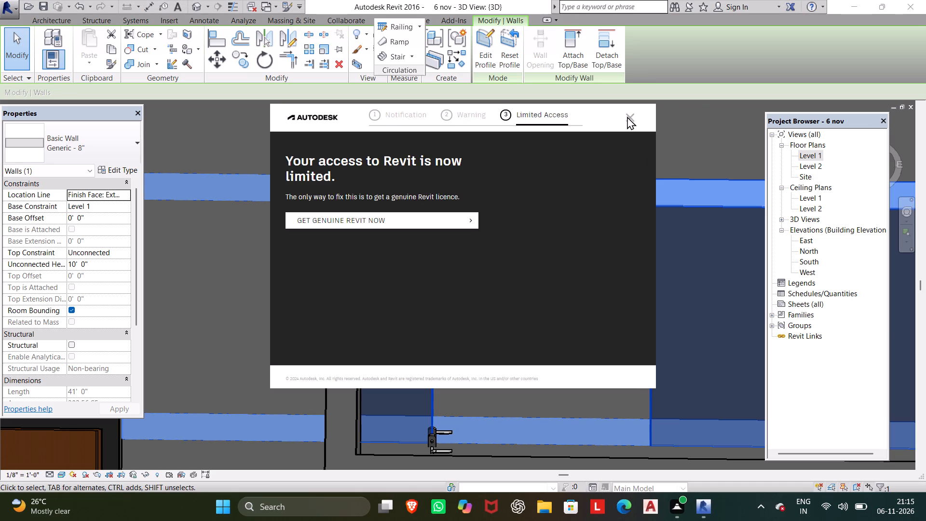
pyautogui.scroll(-4, 556, 147)
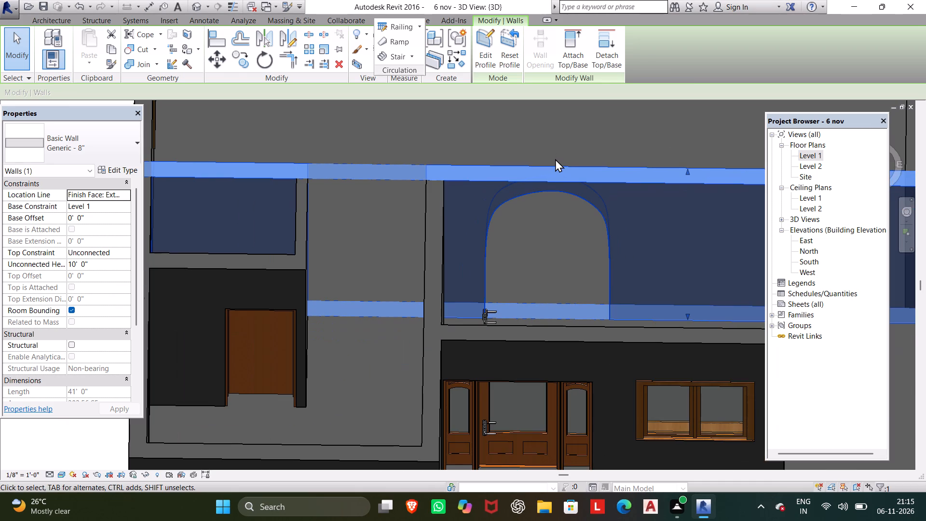
pyautogui.press('Escape')
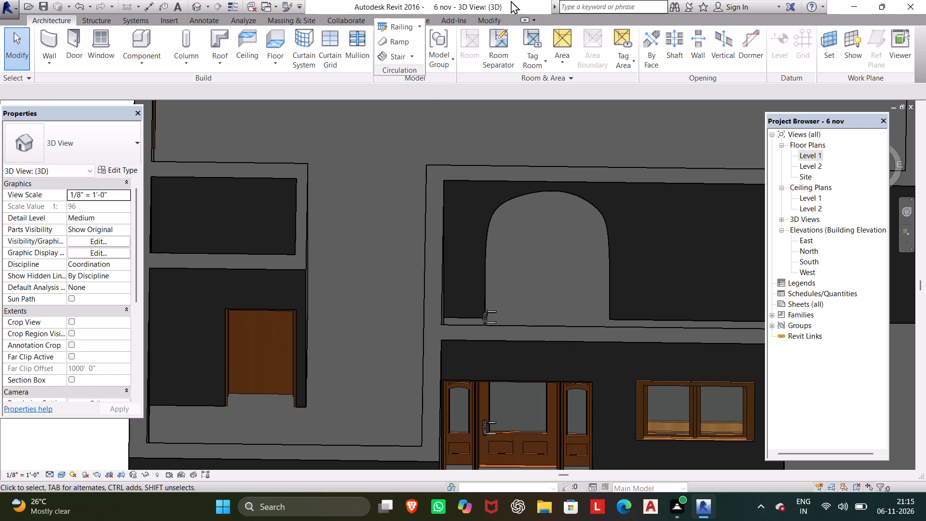
# Delete the leftover entry door handle at the near foot of the back wall's arched opening.
pyautogui.scroll(-2, 503, 12)
pyautogui.scroll(-8, 665, 0)
pyautogui.middleClick(699, 0)
pyautogui.scroll(4, 495, 315)
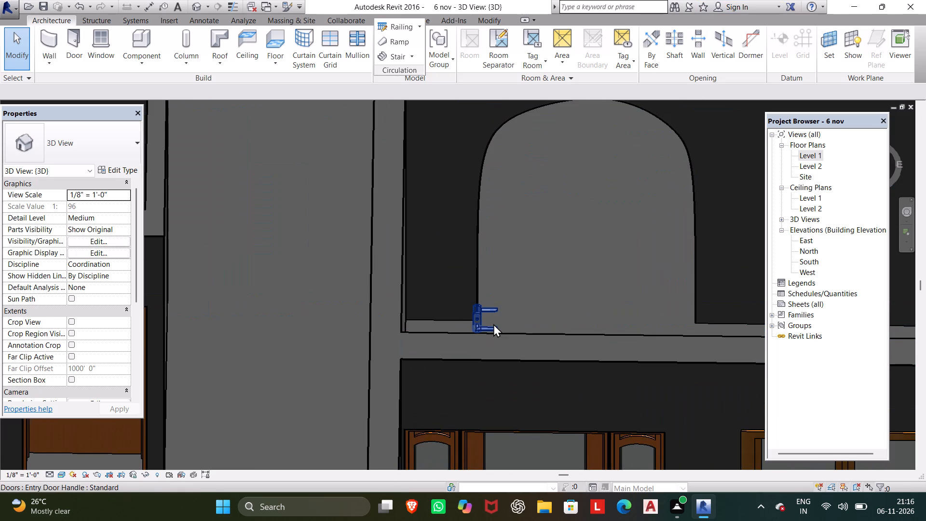
pyautogui.click(493, 324)
pyautogui.press('Delete')
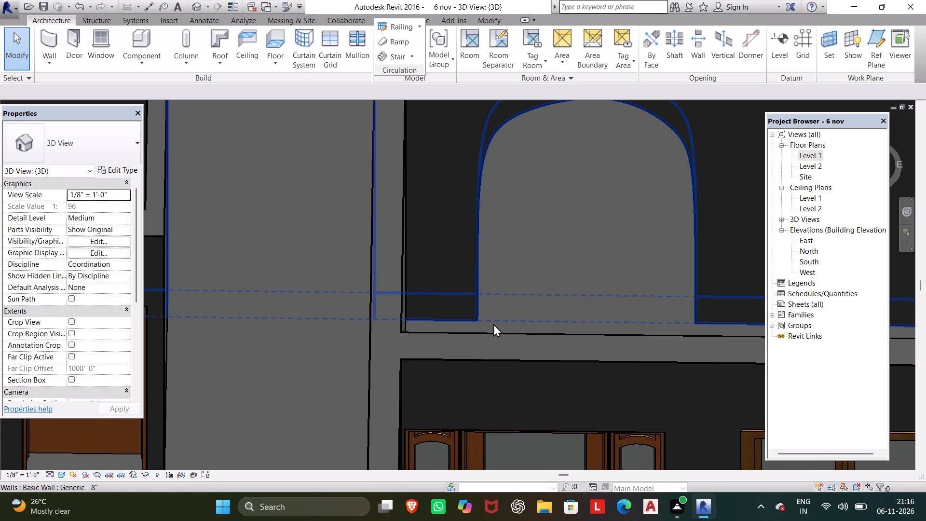
# Examine the new arched opening and the surrounding rooms of the house from several sides in 3D.
pyautogui.scroll(-6, 581, 220)
pyautogui.moveTo(586, 247); pyautogui.dragTo(522, 309, button='middle')
pyautogui.keyDown('shift'); pyautogui.moveTo(526, 313); pyautogui.dragTo(422, 423, button='middle'); pyautogui.keyUp('shift')
pyautogui.moveTo(604, 241); pyautogui.dragTo(572, 295, button='middle')
pyautogui.moveTo(592, 251); pyautogui.dragTo(589, 312, button='middle')
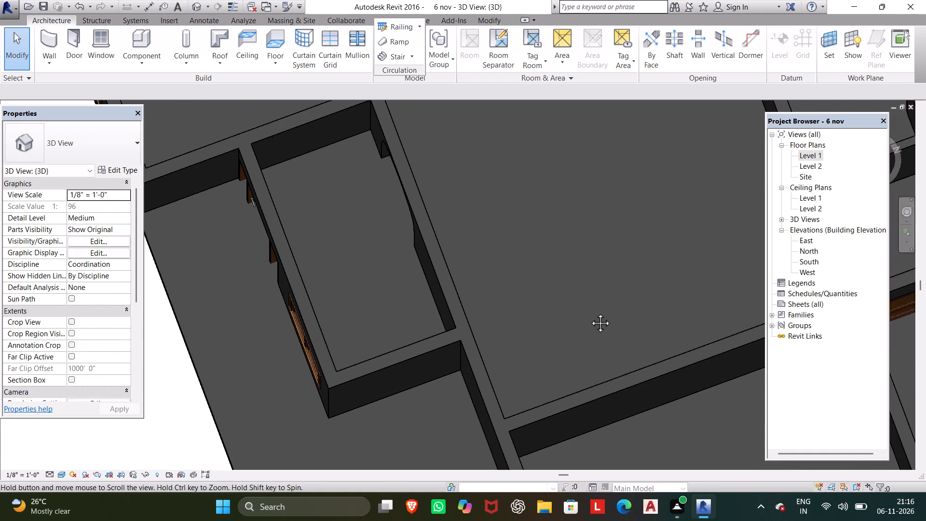
pyautogui.moveTo(589, 312); pyautogui.dragTo(551, 317, button='middle')
pyautogui.moveTo(595, 229); pyautogui.dragTo(565, 311, button='middle')
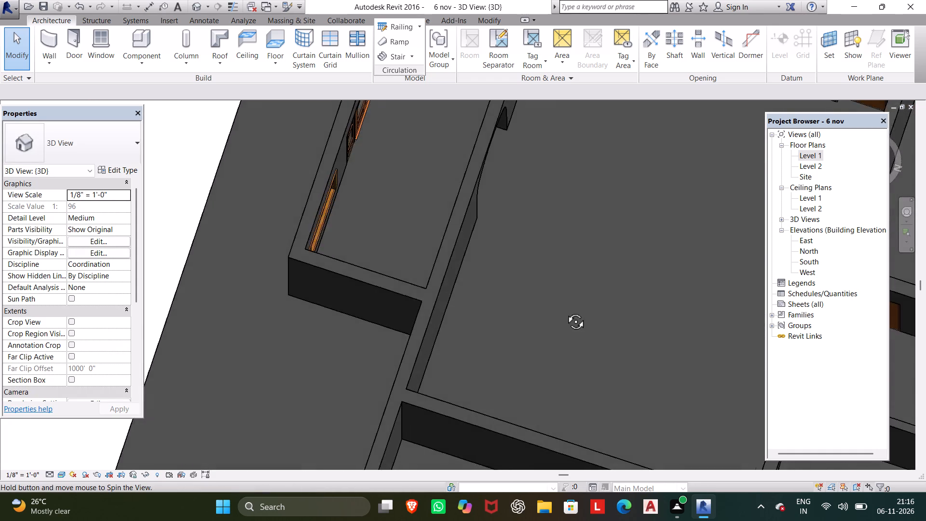
pyautogui.moveTo(565, 311); pyautogui.dragTo(546, 279, button='middle')
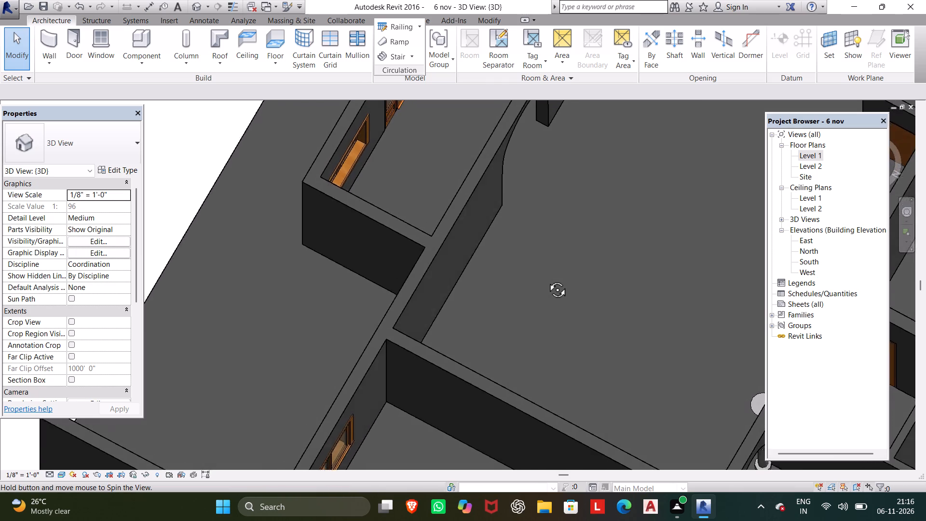
pyautogui.moveTo(546, 279); pyautogui.dragTo(712, 243, button='middle')
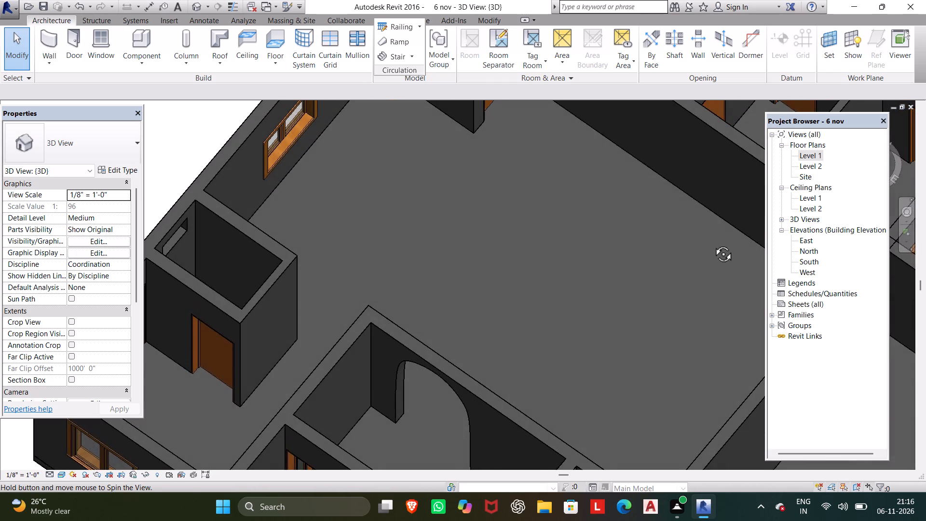
pyautogui.moveTo(712, 243); pyautogui.dragTo(718, 233, button='middle')
pyautogui.scroll(-5, 716, 233)
pyautogui.moveTo(709, 240); pyautogui.dragTo(690, 246, button='middle')
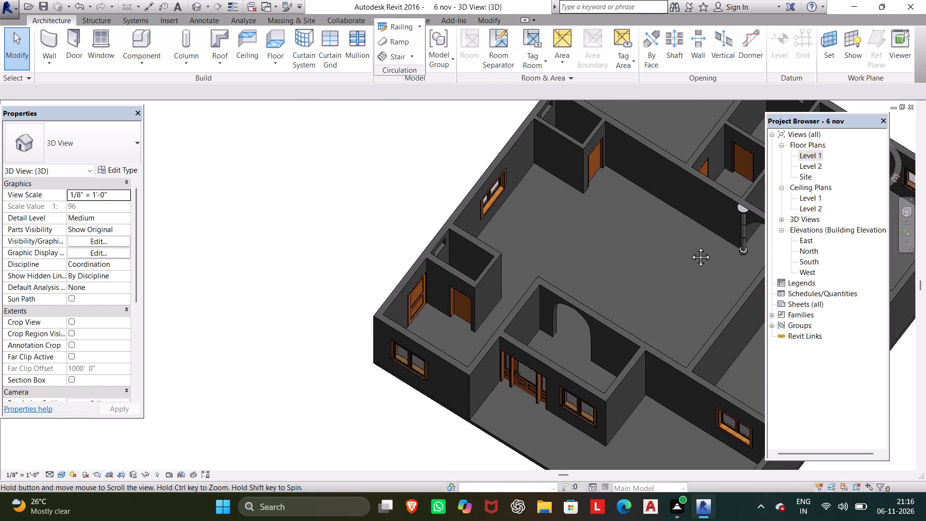
pyautogui.moveTo(690, 246); pyautogui.dragTo(695, 202, button='middle')
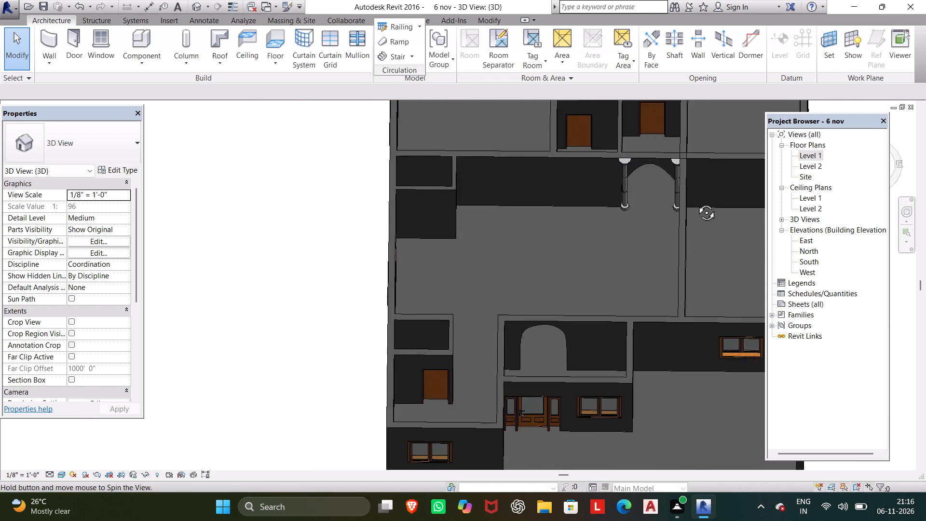
pyautogui.moveTo(695, 202); pyautogui.dragTo(742, 141, button='middle')
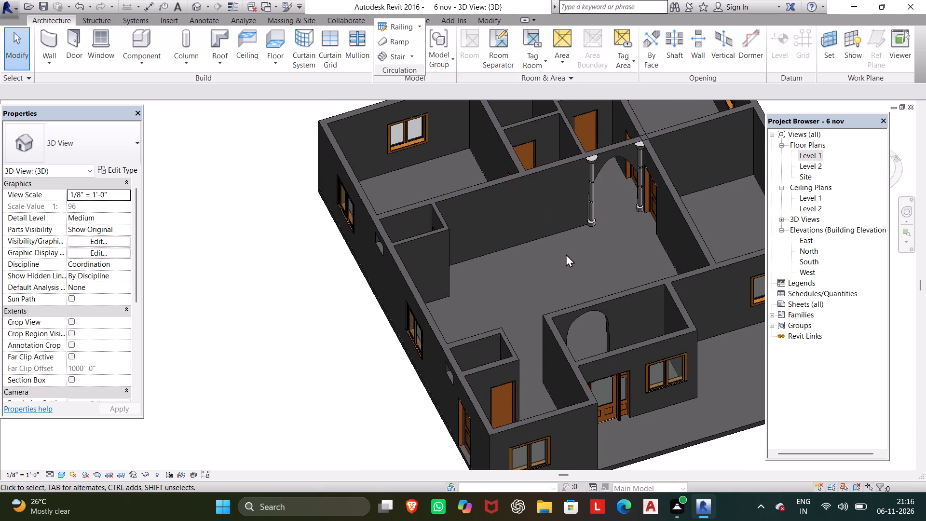
pyautogui.scroll(-2, 566, 254)
pyautogui.moveTo(566, 259); pyautogui.dragTo(527, 316, button='middle')
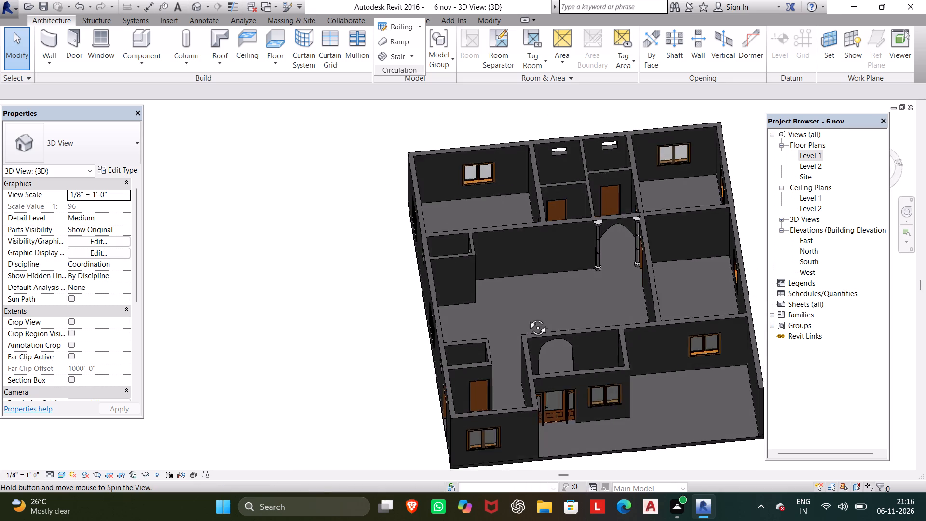
pyautogui.moveTo(527, 316); pyautogui.dragTo(411, 321, button='middle')
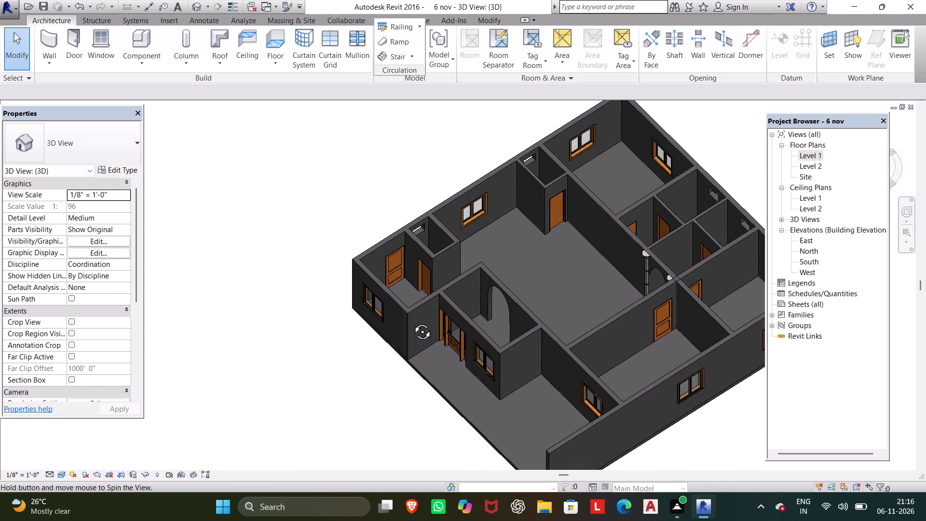
pyautogui.moveTo(411, 321); pyautogui.dragTo(564, 318, button='middle')
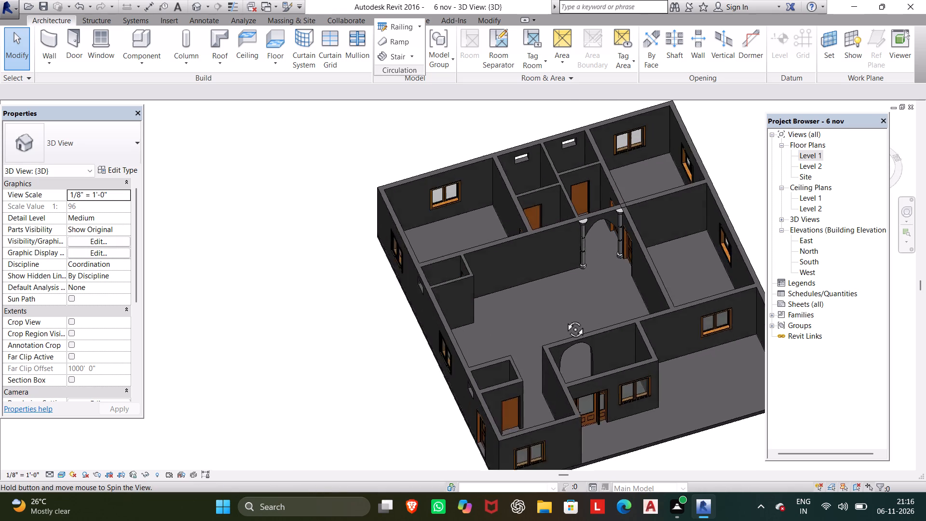
pyautogui.moveTo(564, 318); pyautogui.dragTo(737, 316, button='middle')
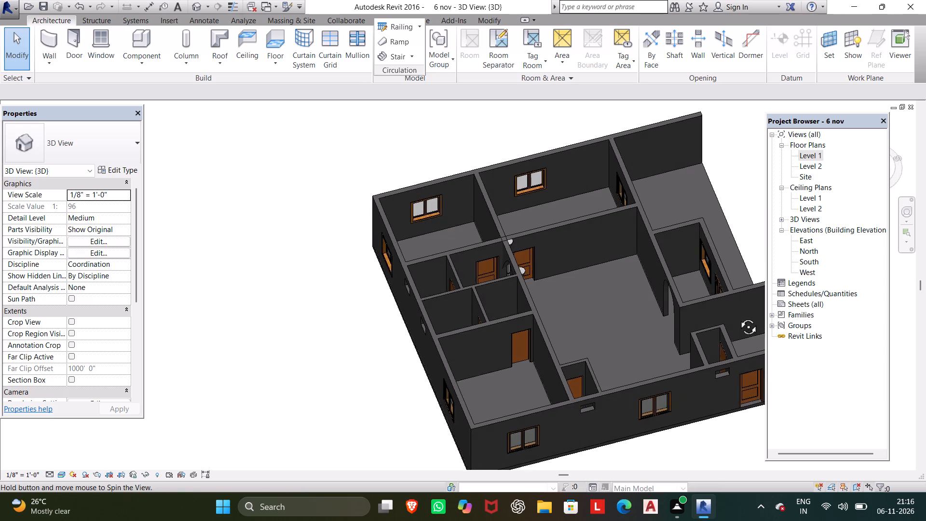
pyautogui.moveTo(737, 316); pyautogui.dragTo(731, 316, button='middle')
pyautogui.moveTo(614, 308); pyautogui.dragTo(517, 351, button='middle')
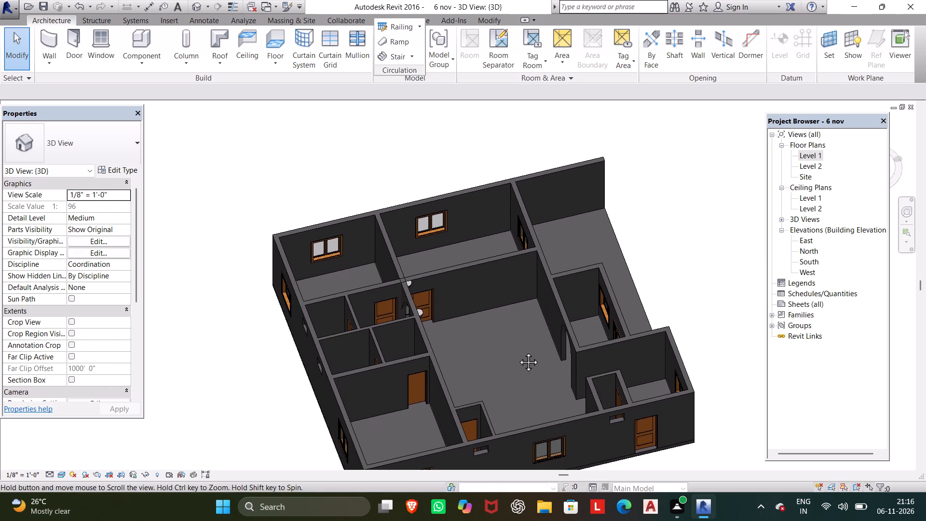
pyautogui.moveTo(517, 351); pyautogui.dragTo(534, 351, button='middle')
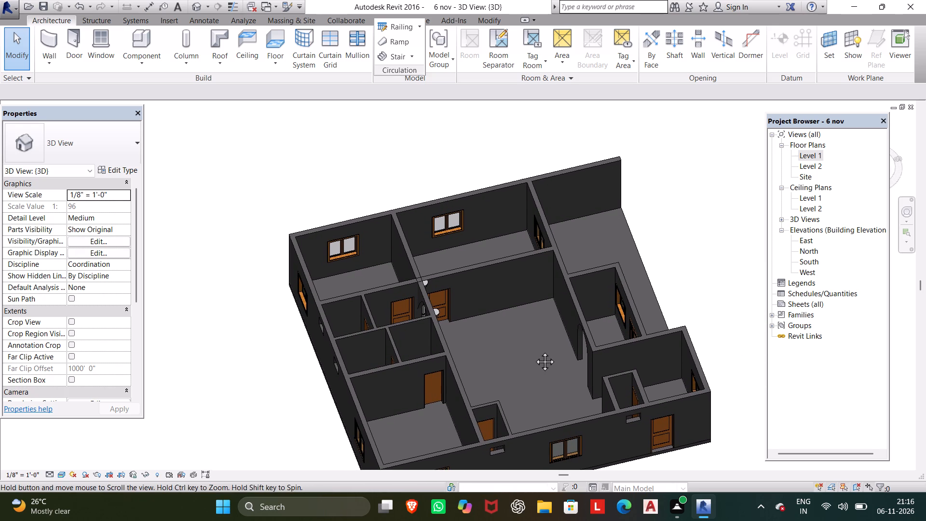
pyautogui.moveTo(534, 351); pyautogui.dragTo(580, 357, button='middle')
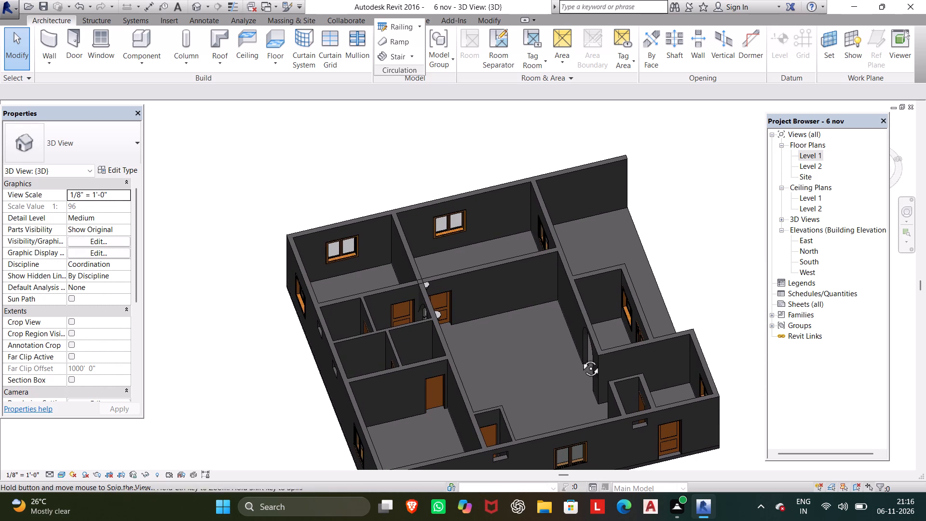
# Examine the house's rooms and both arched openings from several sides in 3D, closing the licence notice.
pyautogui.moveTo(580, 357); pyautogui.dragTo(635, 277, button='middle')
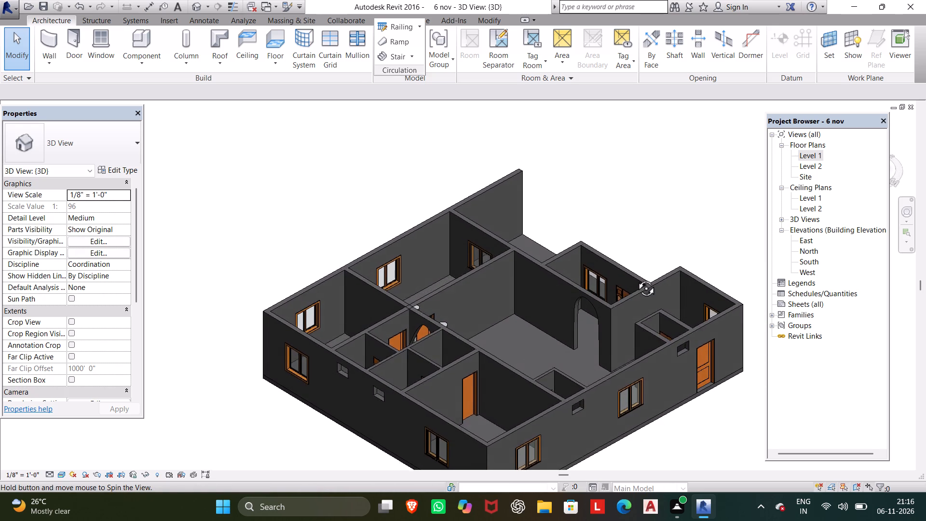
pyautogui.moveTo(635, 277); pyautogui.dragTo(633, 297, button='middle')
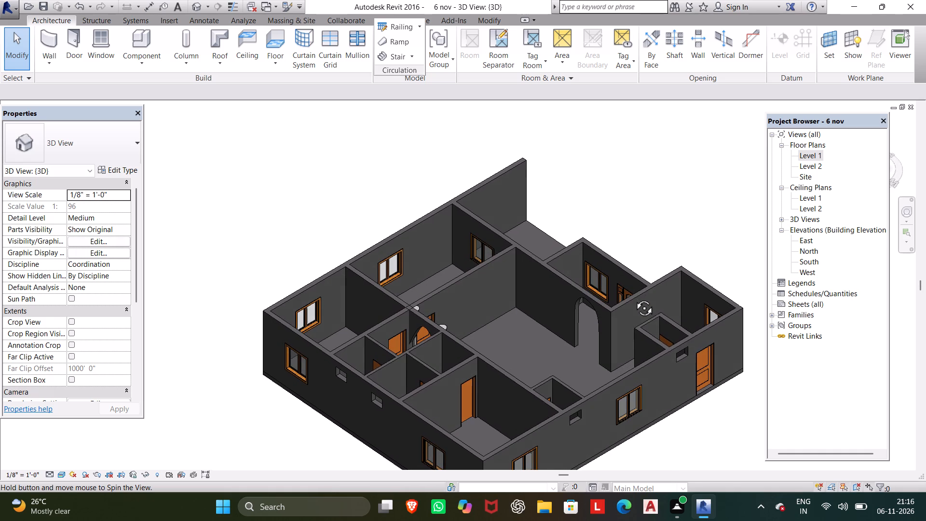
pyautogui.moveTo(633, 297); pyautogui.dragTo(540, 317, button='middle')
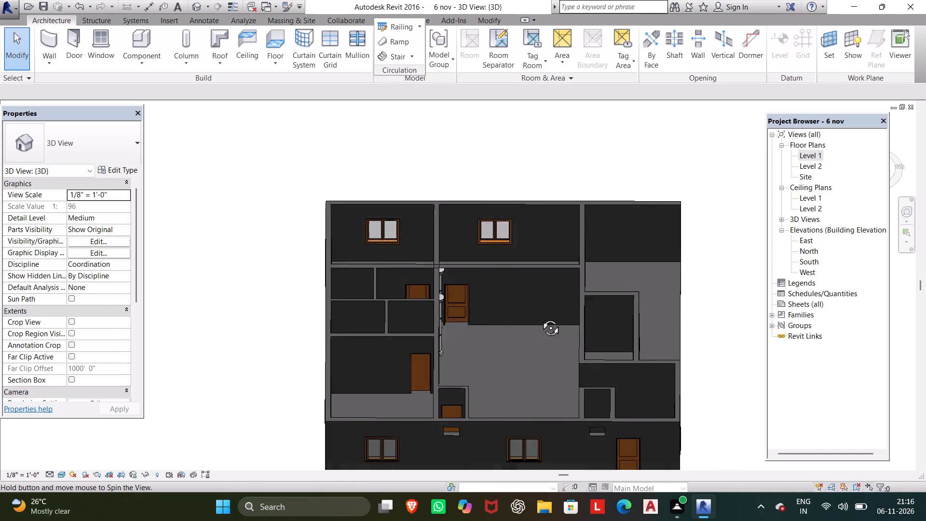
pyautogui.moveTo(540, 317); pyautogui.dragTo(295, 282, button='middle')
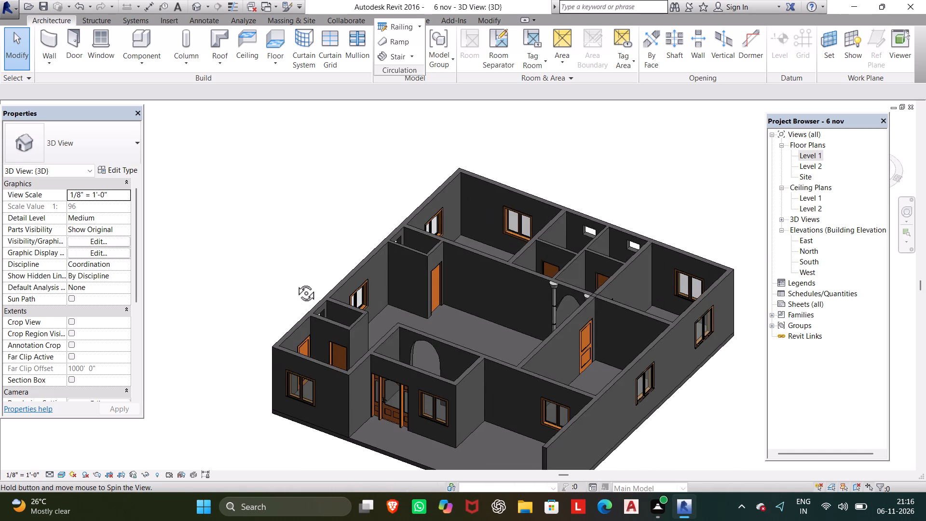
pyautogui.moveTo(295, 282); pyautogui.dragTo(341, 278, button='middle')
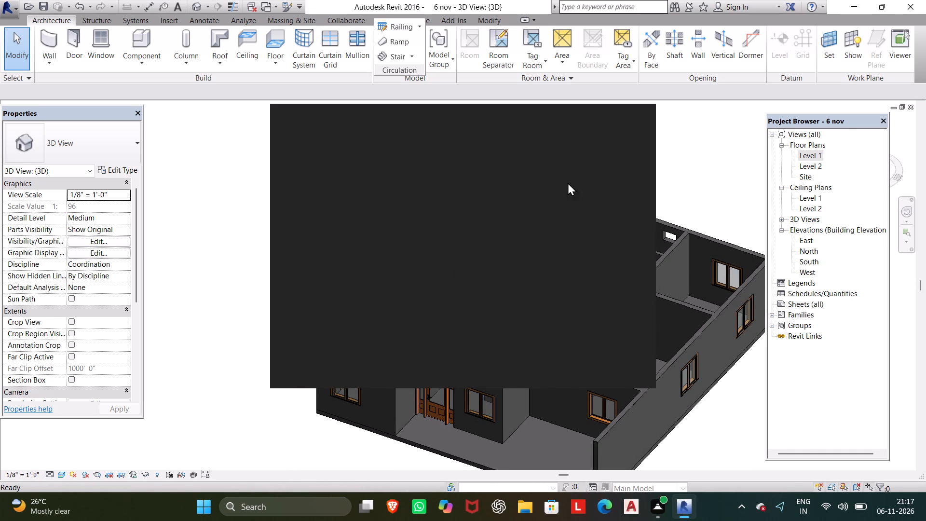
pyautogui.click(629, 122)
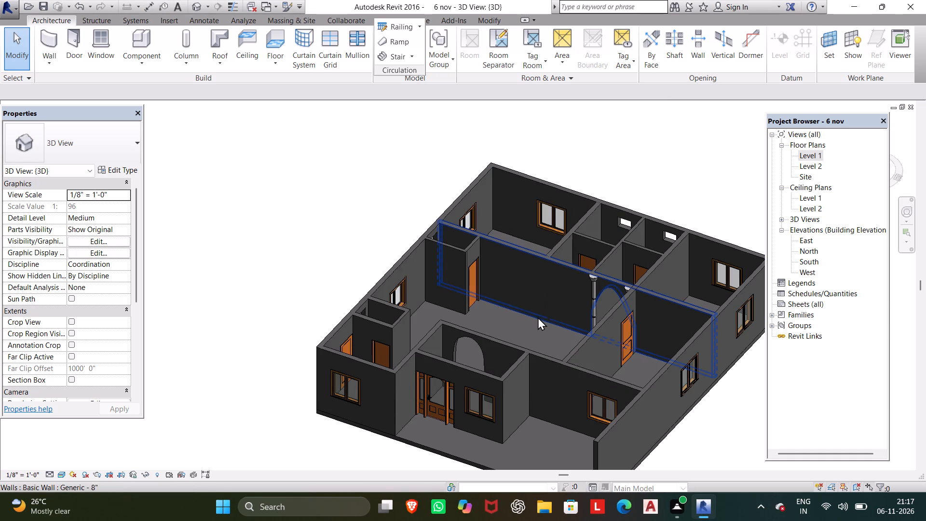
pyautogui.keyDown('shift'); pyautogui.moveTo(533, 355); pyautogui.dragTo(451, 456, button='middle'); pyautogui.keyUp('shift')
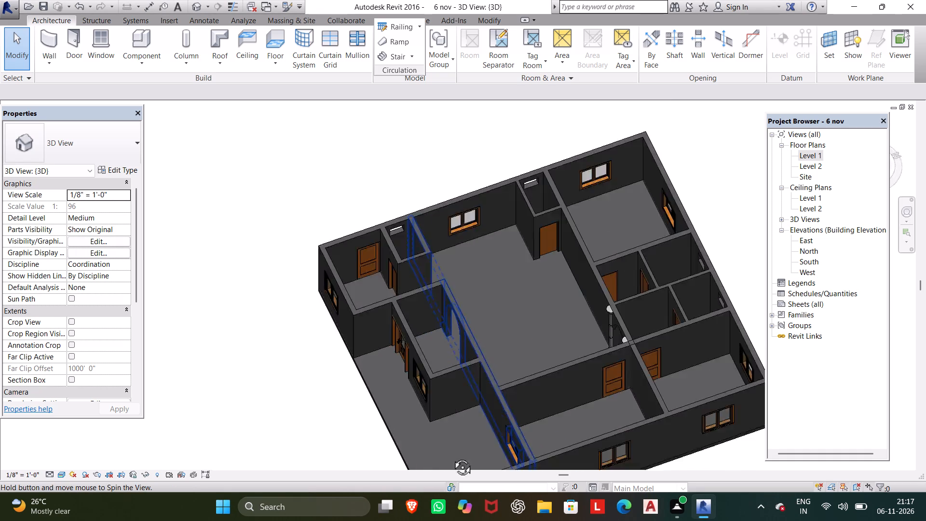
pyautogui.keyDown('shift'); pyautogui.moveTo(451, 456); pyautogui.dragTo(581, 428, button='middle'); pyautogui.keyUp('shift')
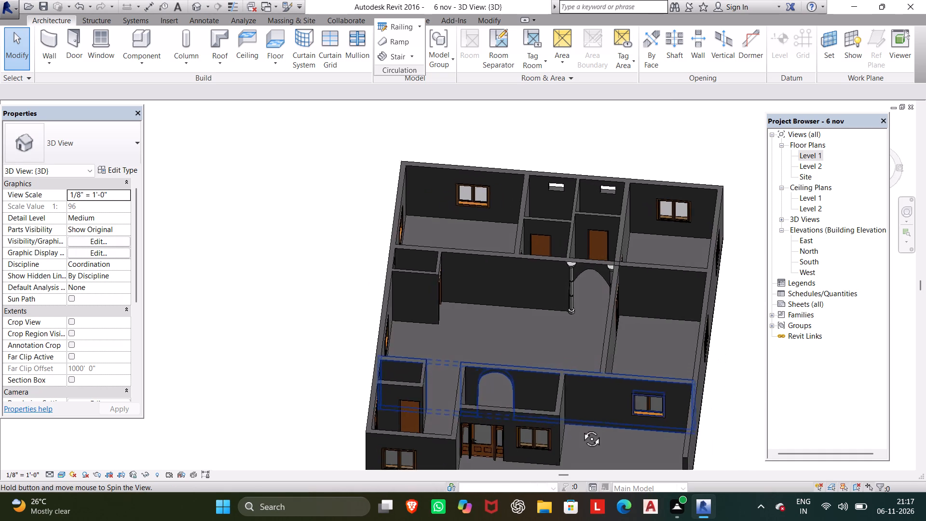
pyautogui.keyDown('shift'); pyautogui.moveTo(581, 428); pyautogui.dragTo(520, 439, button='middle'); pyautogui.keyUp('shift')
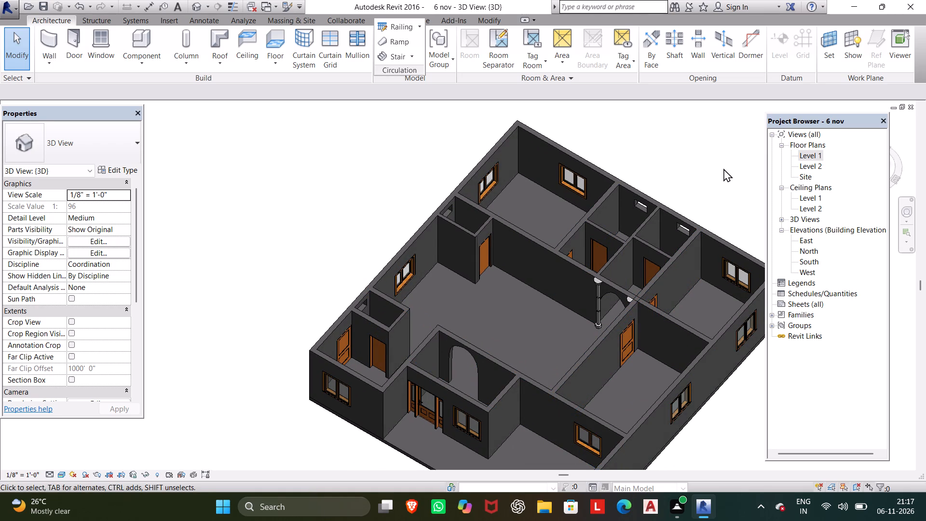
# Open the Level 1 floor plan.
pyautogui.doubleClick(819, 159)
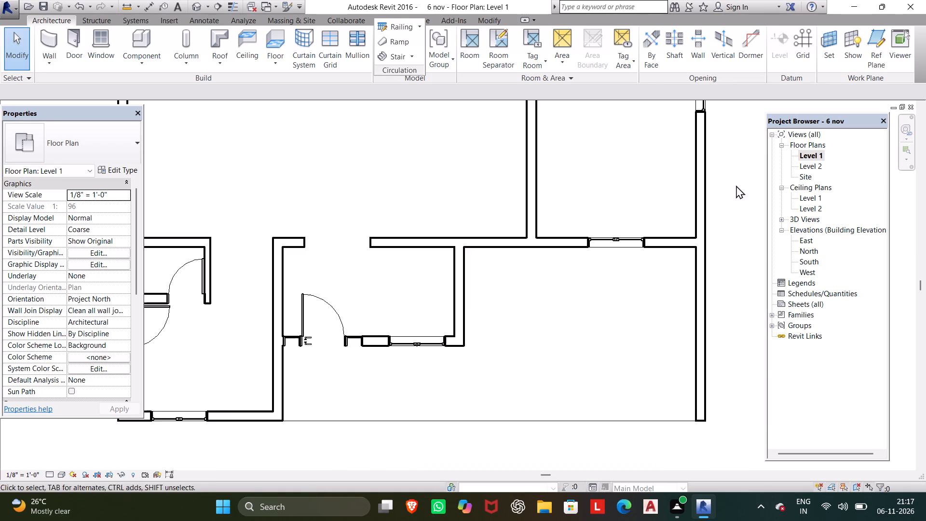
pyautogui.scroll(-2, 655, 197)
pyautogui.moveTo(521, 188); pyautogui.dragTo(604, 201, button='middle')
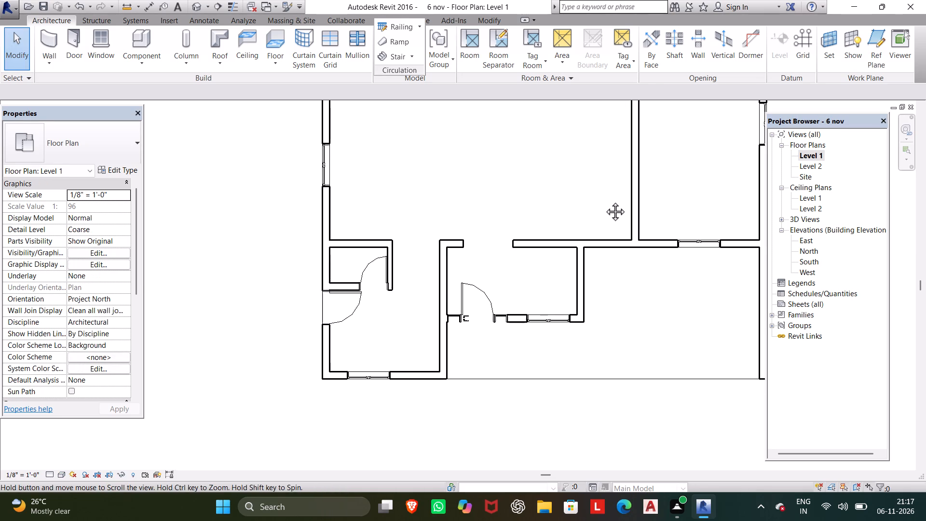
pyautogui.moveTo(604, 201); pyautogui.dragTo(610, 206, button='middle')
pyautogui.scroll(-1, 605, 201)
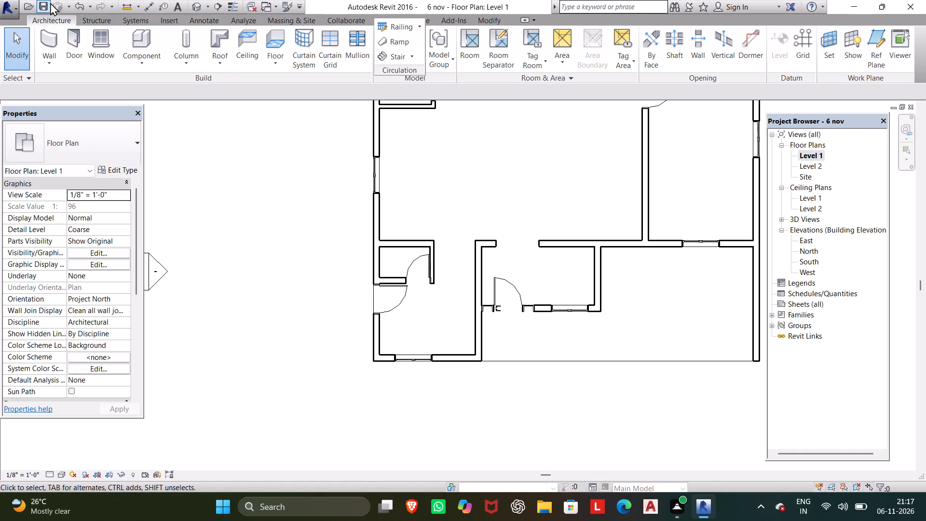
# Load the Bed-Box family from the Beds folder of the US Imperial Furniture library for component placement.
pyautogui.click(139, 36)
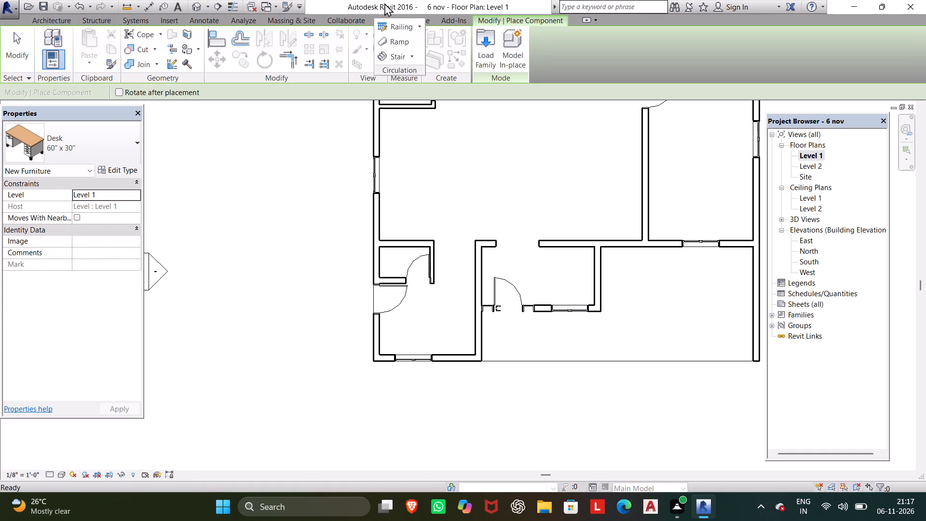
pyautogui.click(479, 45)
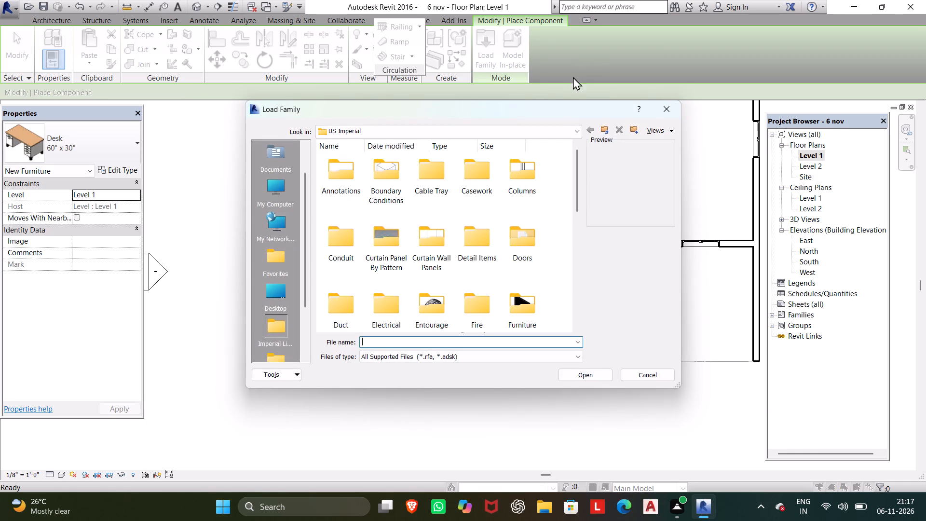
pyautogui.click(517, 297)
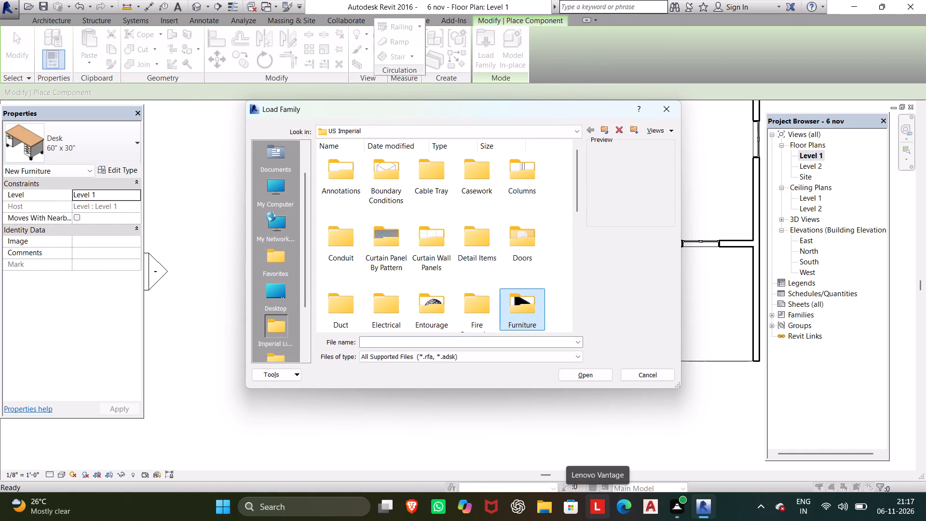
pyautogui.click(577, 383)
pyautogui.click(577, 380)
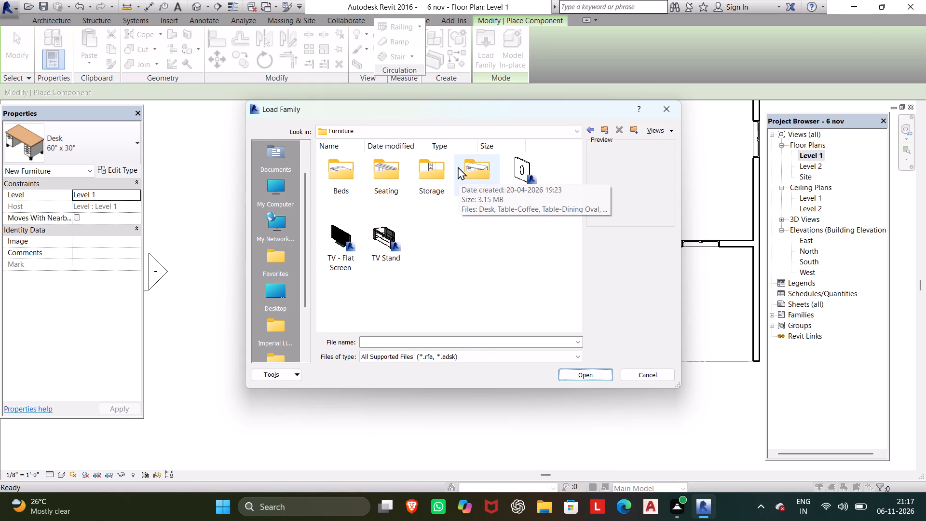
pyautogui.click(398, 187)
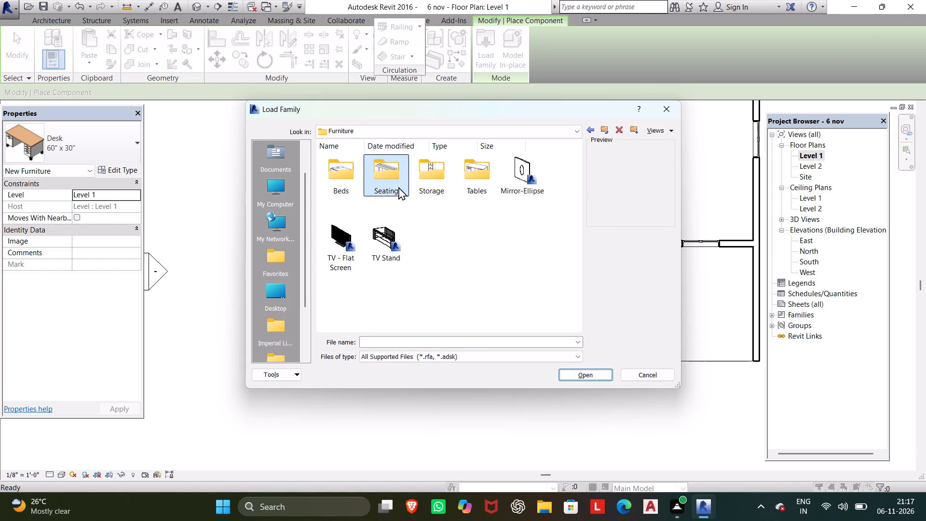
pyautogui.click(354, 174)
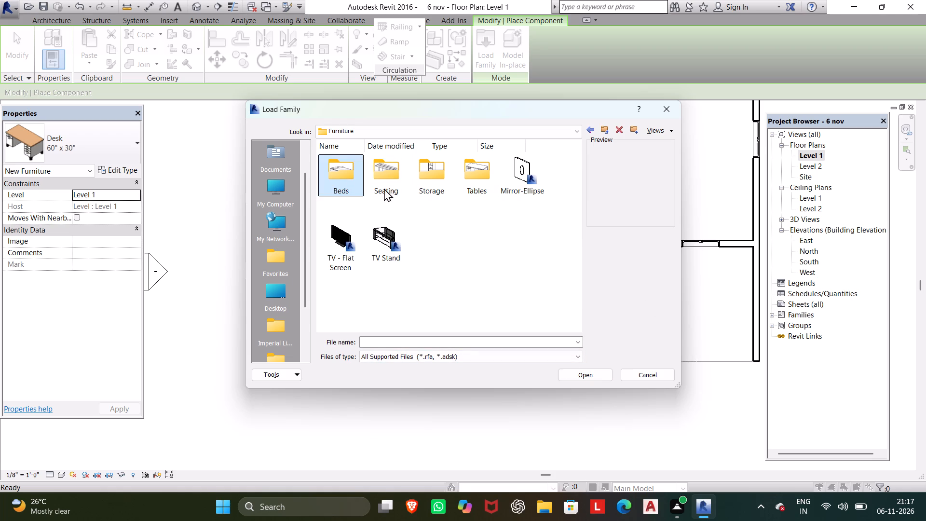
pyautogui.click(591, 378)
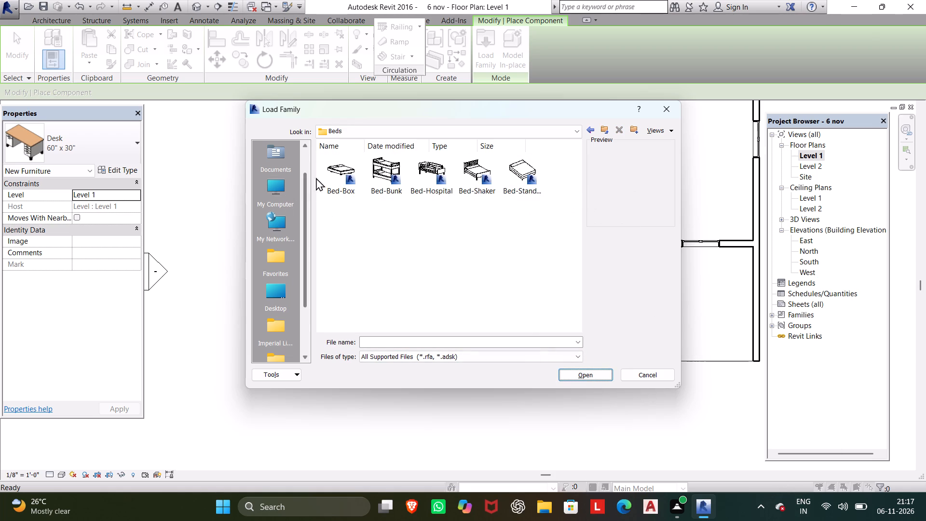
pyautogui.click(345, 171)
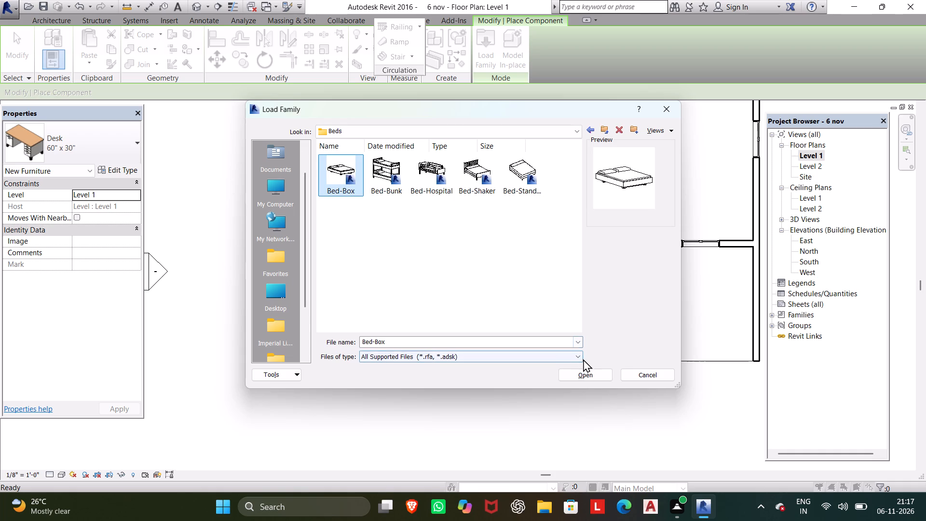
pyautogui.click(580, 373)
# Place Double 53" x 74" Bed-Boxes, heads toward the north wall, in the northwest bedroom (5'-3" from its east partition) and northeast bedroom (3'-0" from the east wall).
pyautogui.scroll(-3, 450, 250)
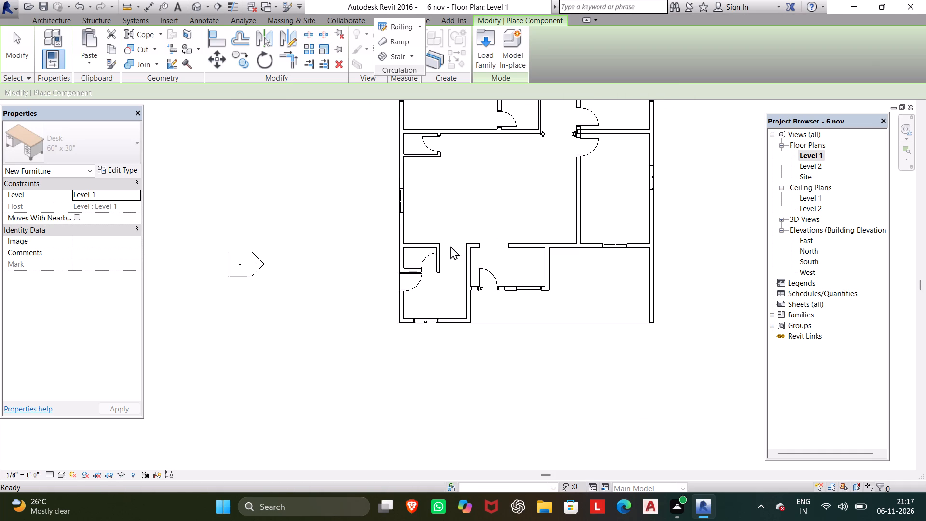
pyautogui.moveTo(465, 217); pyautogui.dragTo(412, 359, button='middle')
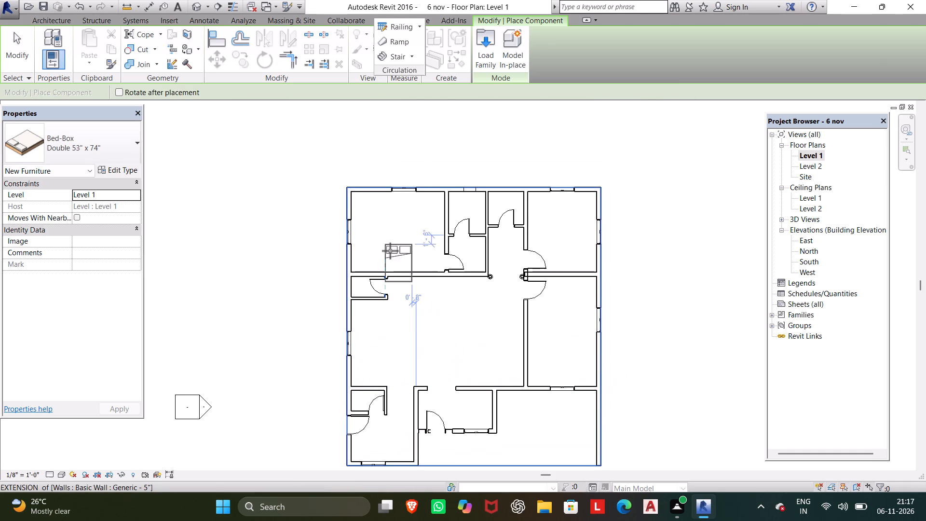
pyautogui.press('space')
pyautogui.press('space')
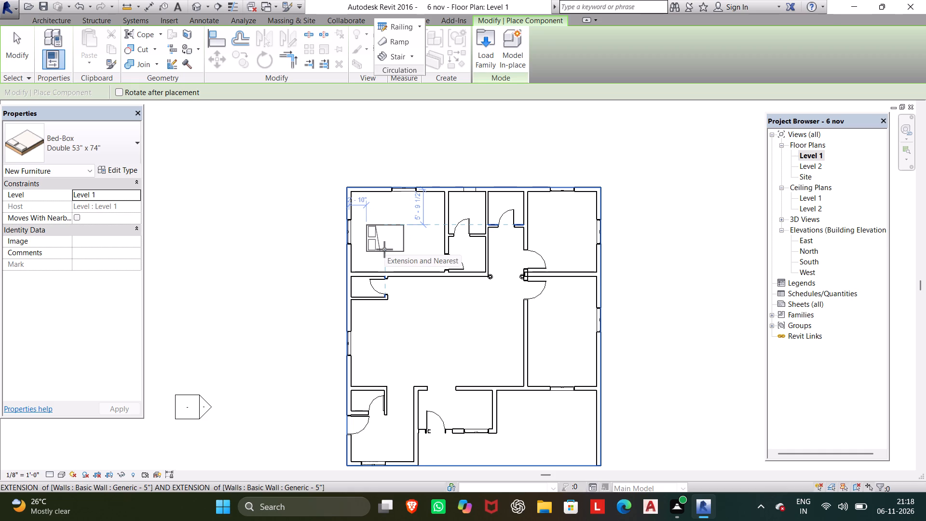
pyautogui.press('space')
pyautogui.press('space')
pyautogui.press('space')
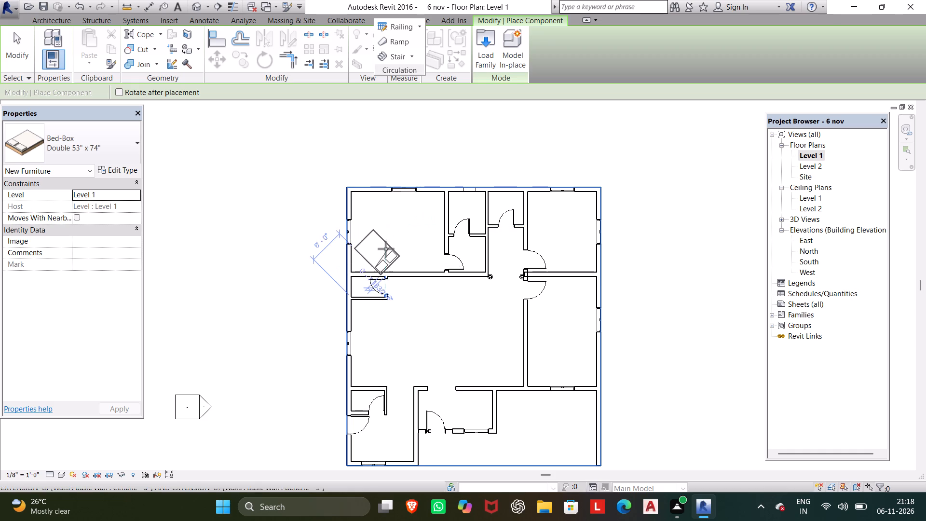
pyautogui.press('space')
pyautogui.press('space')
pyautogui.press('space')
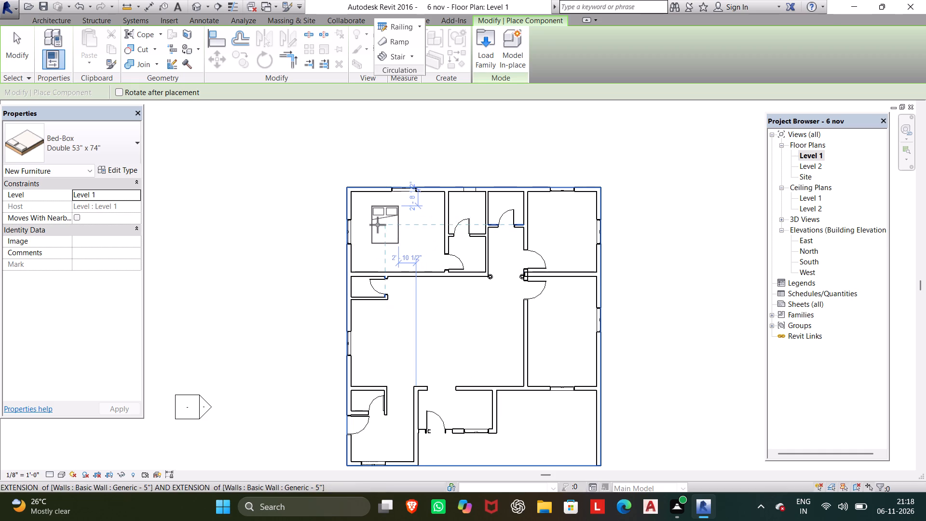
pyautogui.scroll(3, 378, 225)
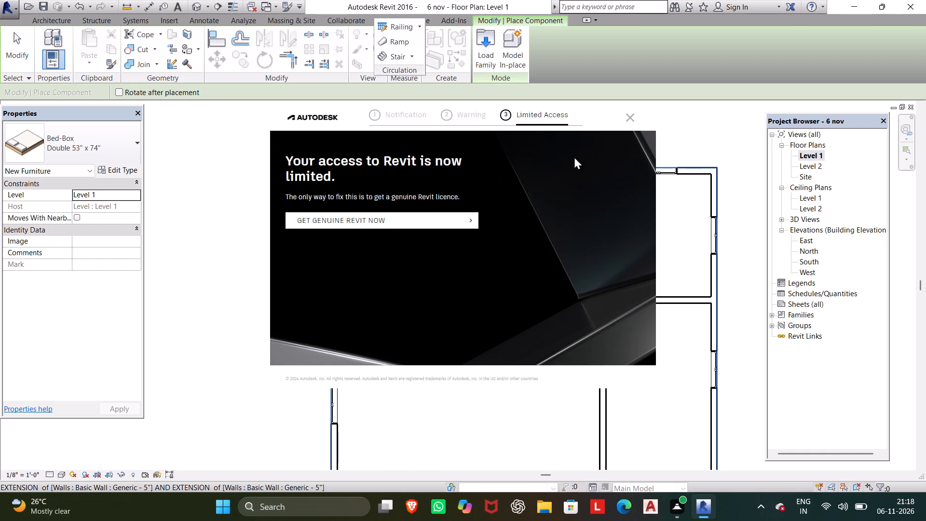
pyautogui.click(630, 113)
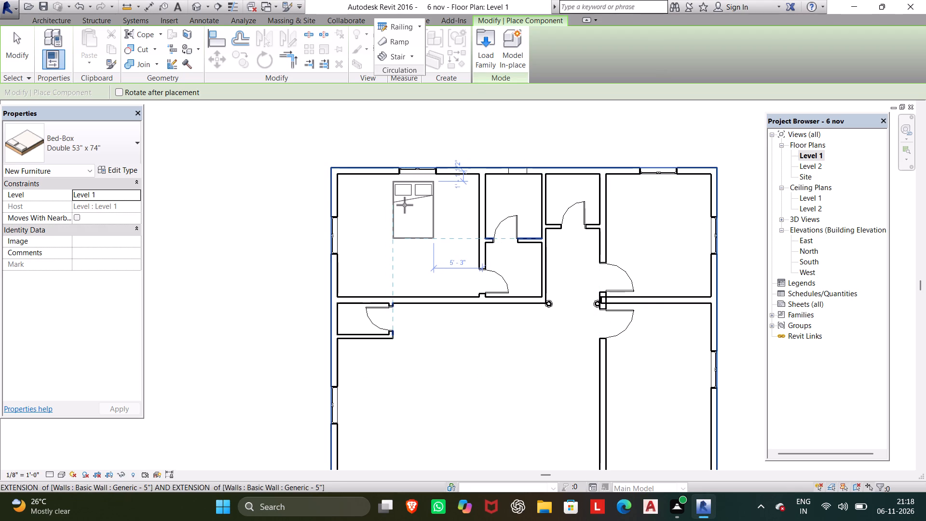
pyautogui.click(405, 205)
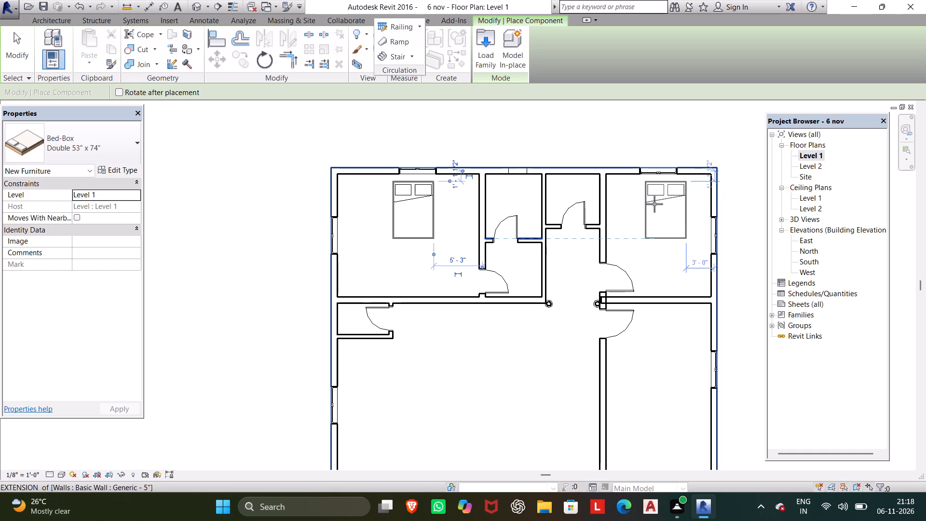
pyautogui.click(654, 204)
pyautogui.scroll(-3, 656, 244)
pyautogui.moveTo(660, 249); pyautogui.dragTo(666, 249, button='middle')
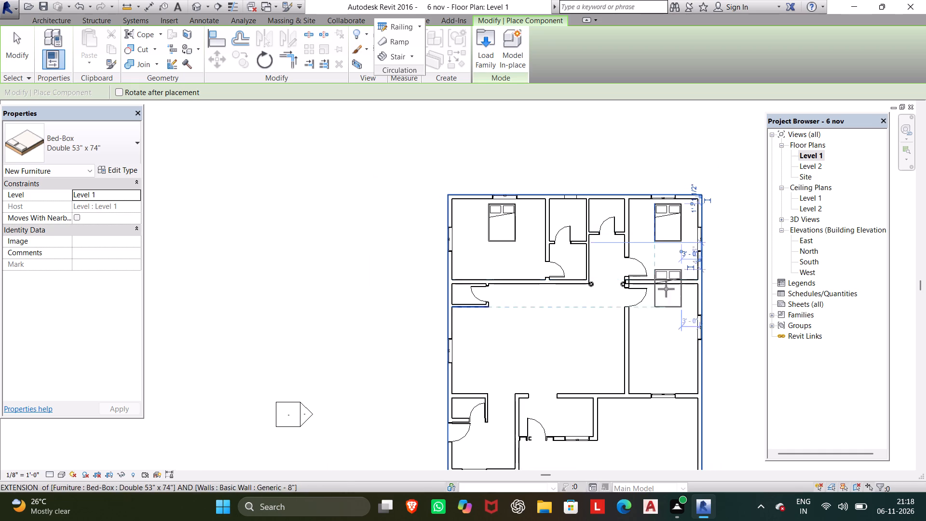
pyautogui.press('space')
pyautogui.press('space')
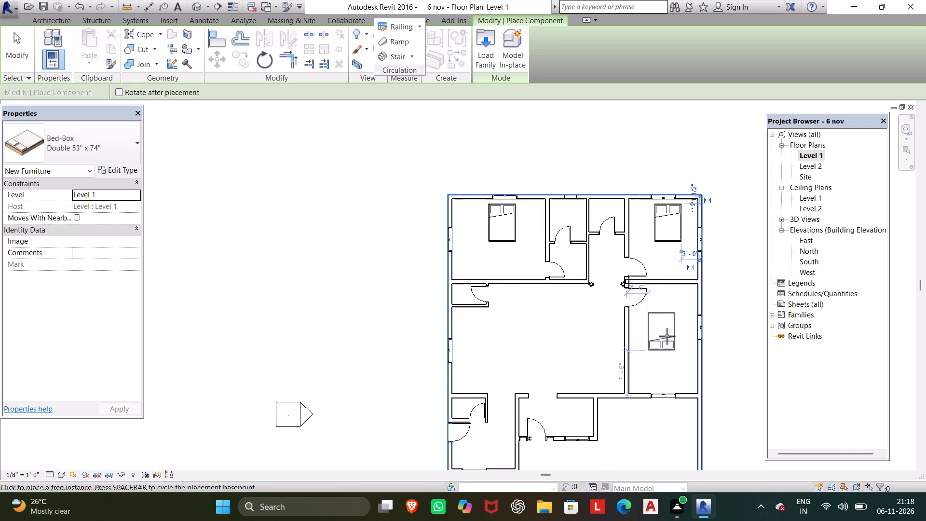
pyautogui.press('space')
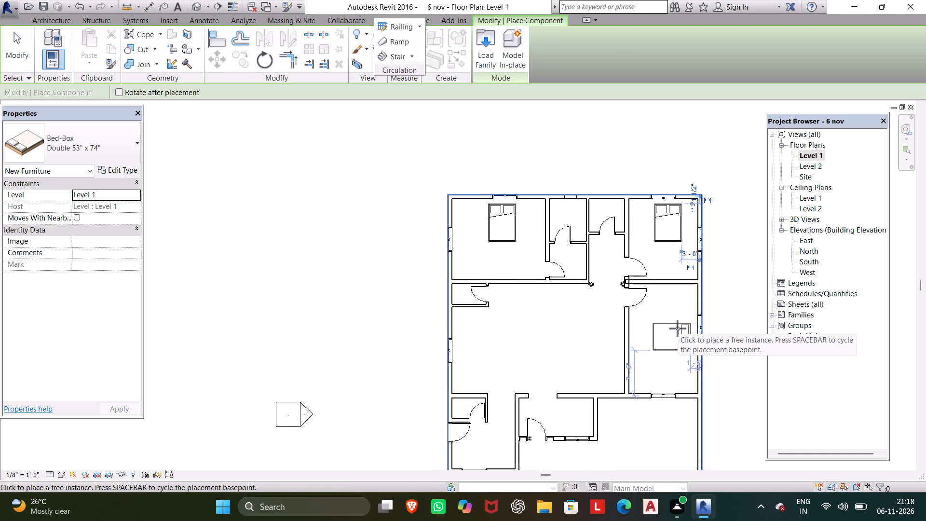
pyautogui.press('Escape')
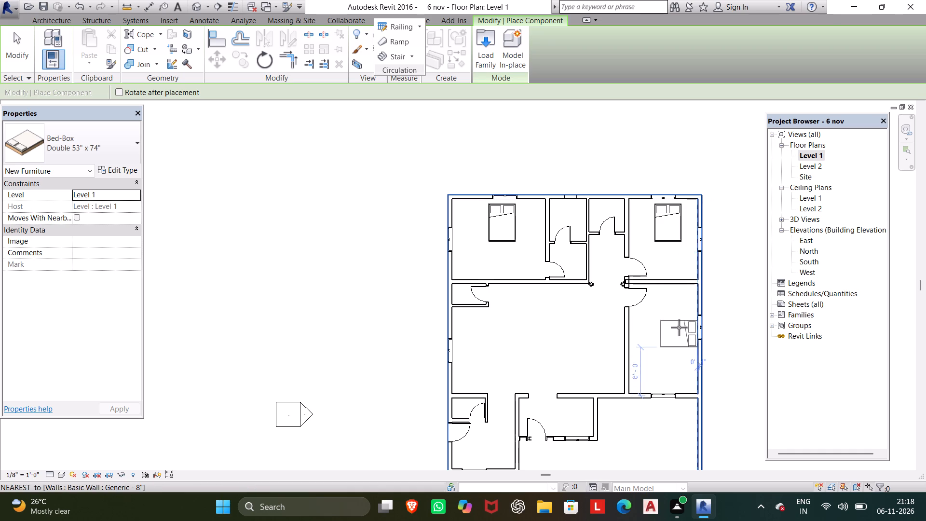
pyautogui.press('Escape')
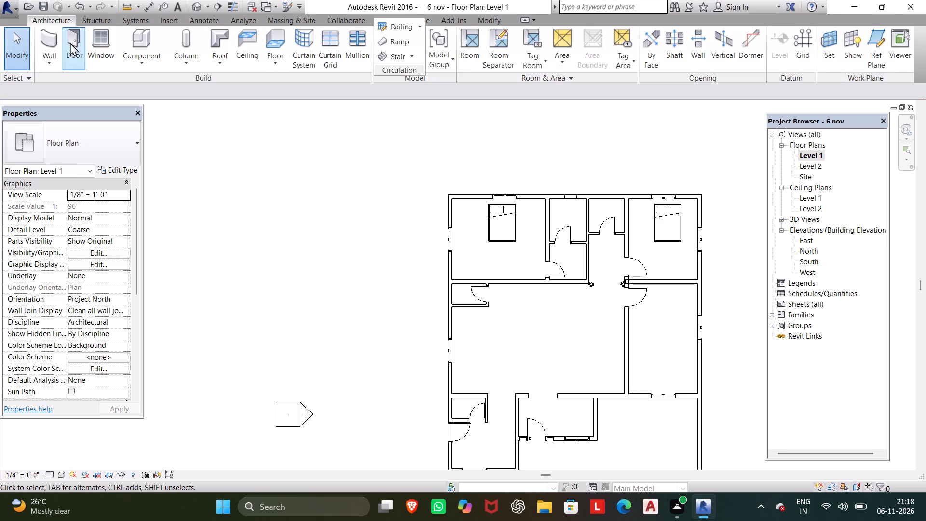
# Load the Bed-Bunk family from the Beds folder of the US Imperial Furniture library for component placement.
pyautogui.click(133, 50)
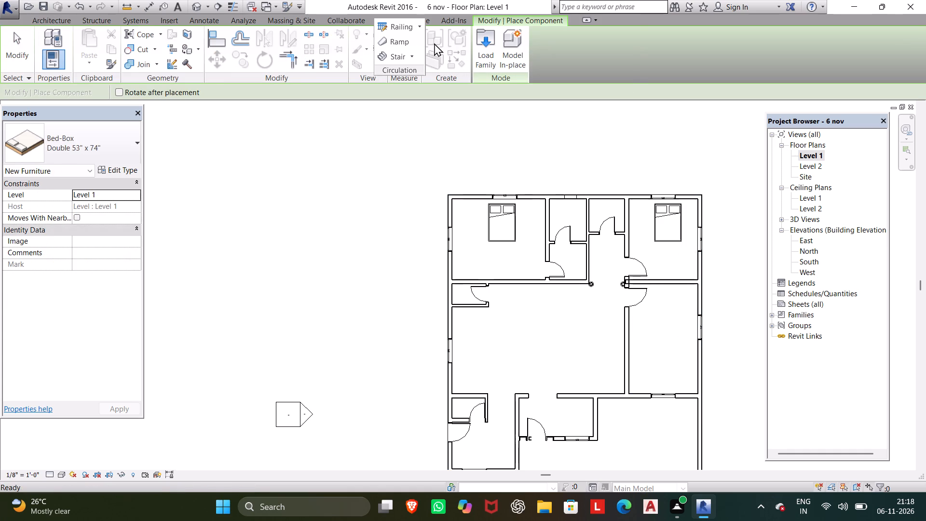
pyautogui.click(490, 67)
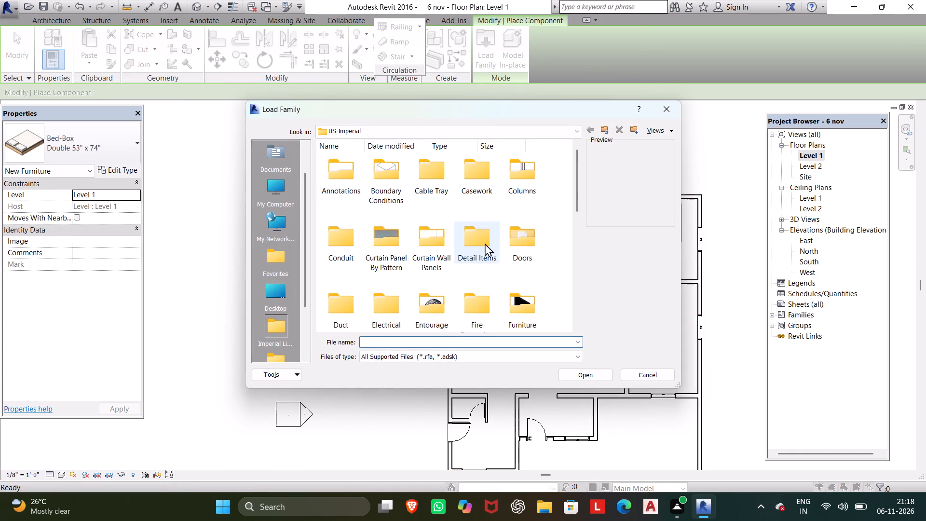
pyautogui.scroll(-2, 501, 266)
pyautogui.scroll(2, 529, 160)
pyautogui.click(521, 294)
pyautogui.click(568, 376)
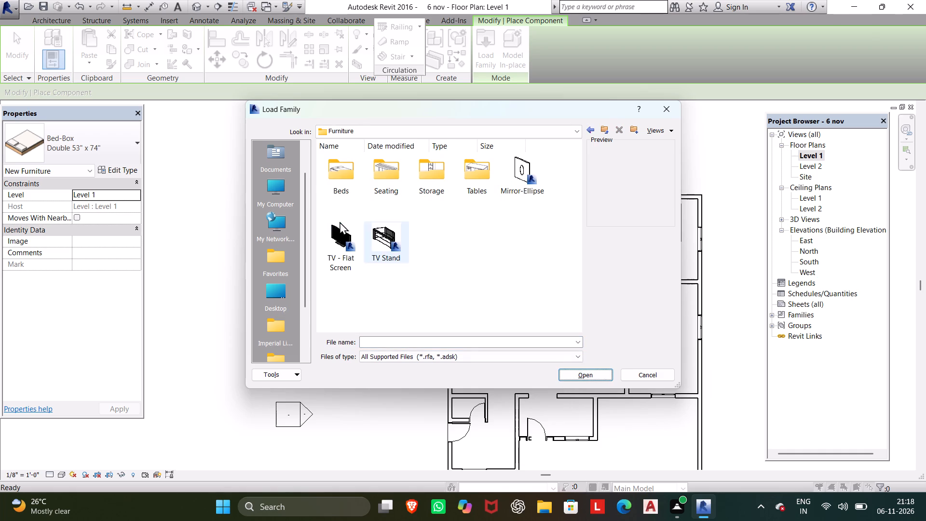
pyautogui.click(431, 176)
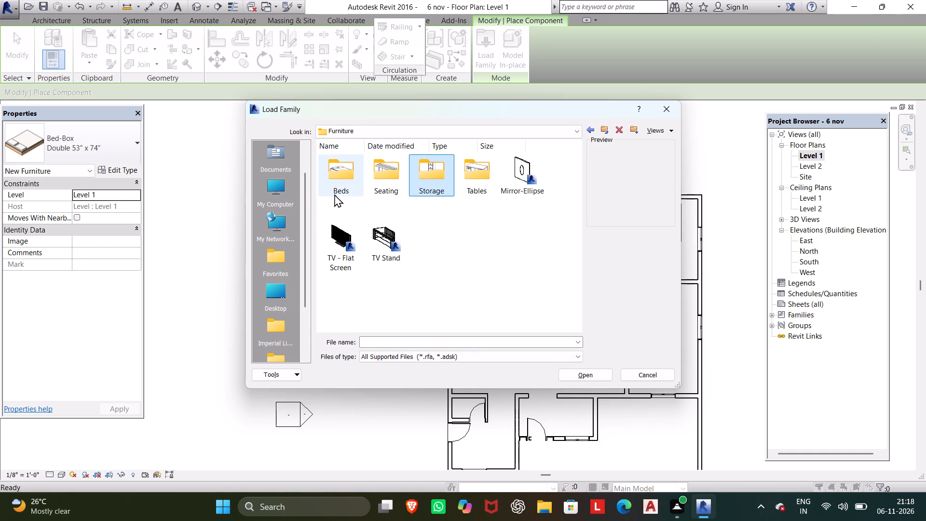
pyautogui.click(336, 184)
pyautogui.click(591, 373)
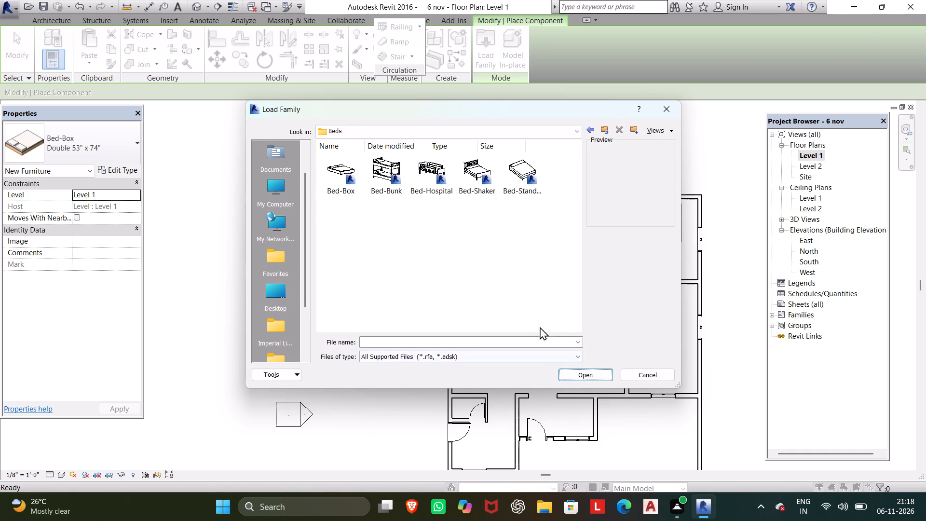
pyautogui.click(384, 165)
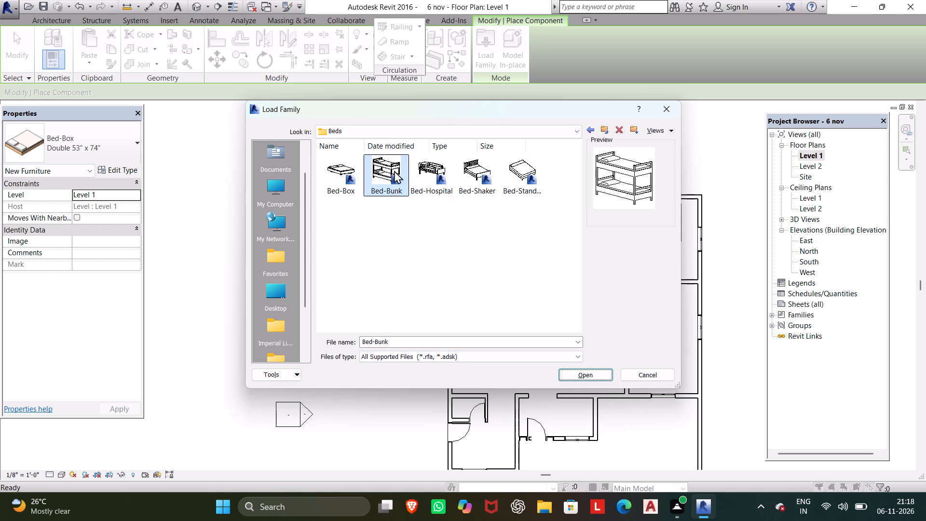
pyautogui.click(580, 375)
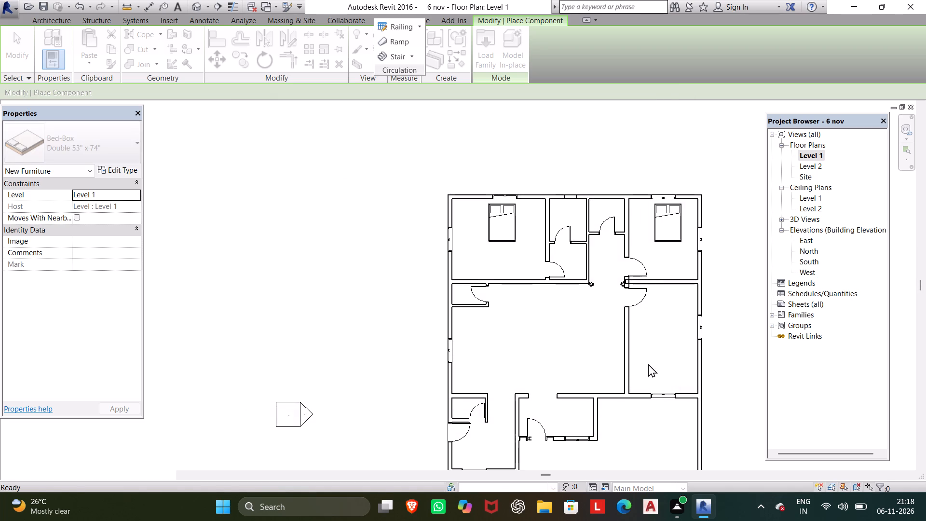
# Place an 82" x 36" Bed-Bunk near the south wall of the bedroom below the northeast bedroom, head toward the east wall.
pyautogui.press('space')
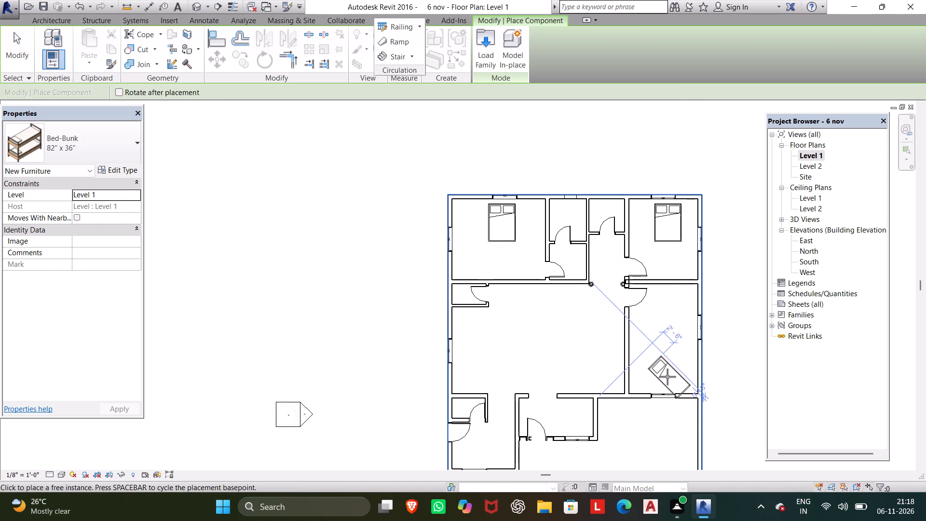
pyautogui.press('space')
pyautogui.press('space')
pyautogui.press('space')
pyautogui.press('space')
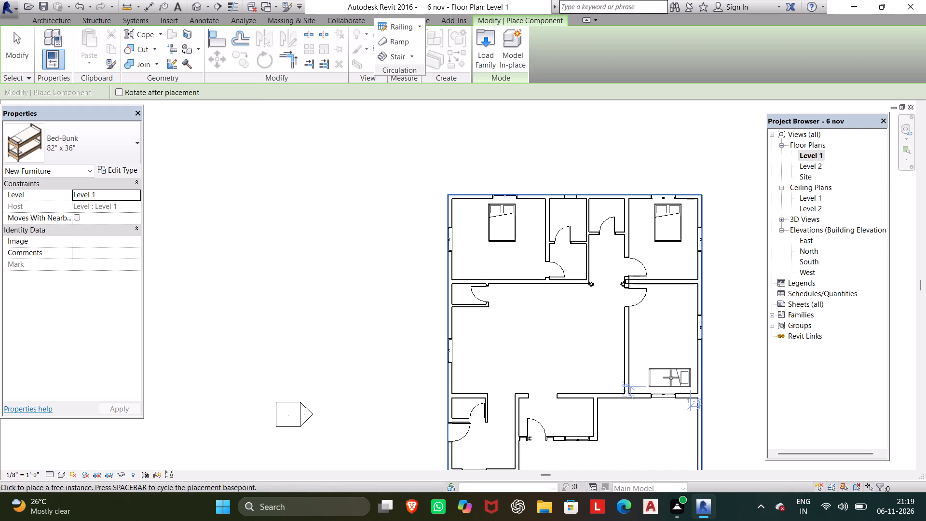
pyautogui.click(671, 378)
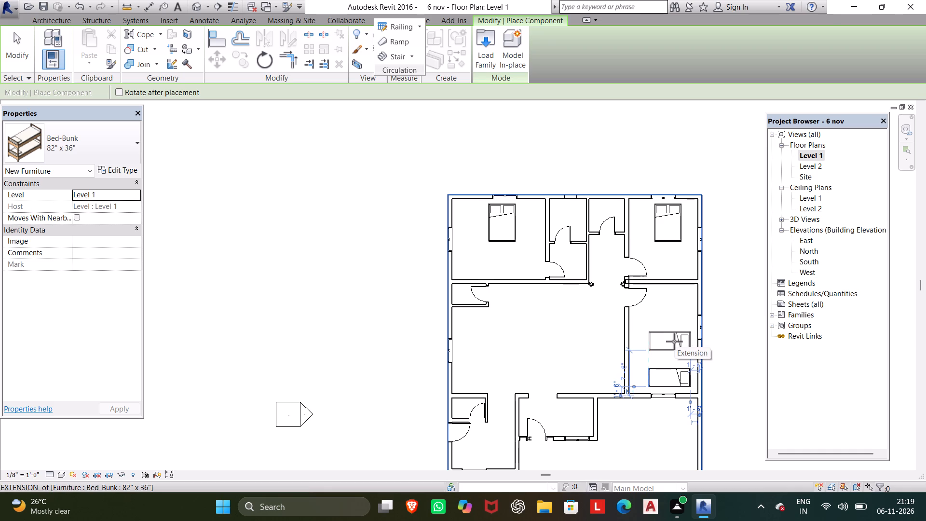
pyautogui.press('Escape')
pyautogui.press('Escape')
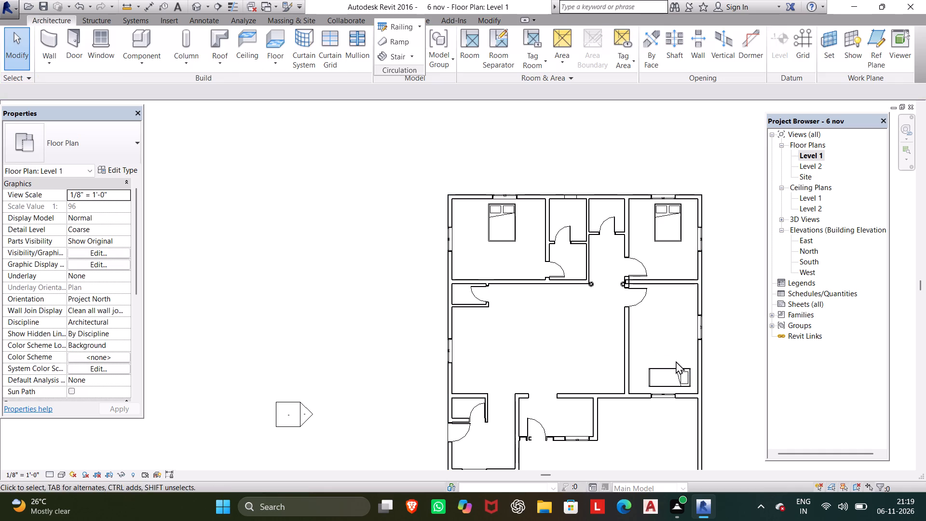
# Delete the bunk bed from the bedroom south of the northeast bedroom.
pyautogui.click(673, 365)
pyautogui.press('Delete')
# Compare the bed family previews in the Furniture library's Beds folder and load Bed-Shaker for placement, closing the licence notice.
pyautogui.click(150, 31)
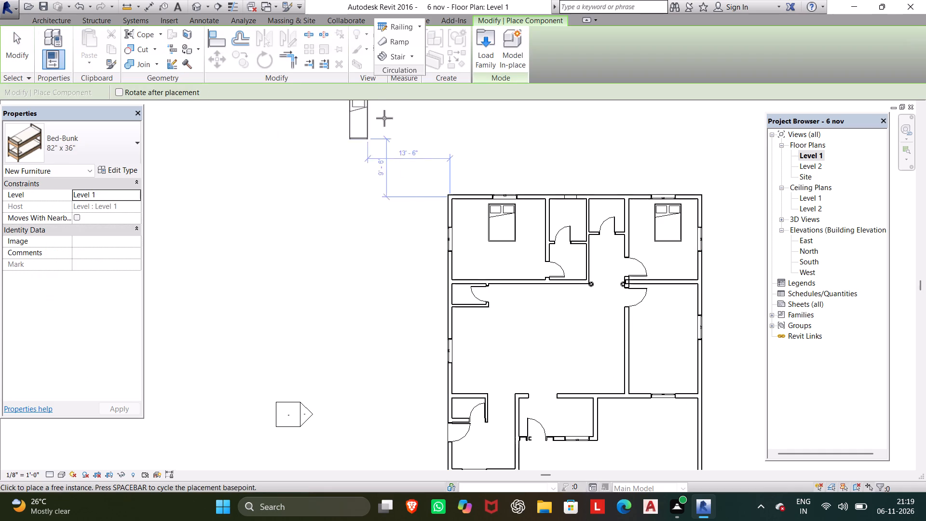
pyautogui.click(481, 53)
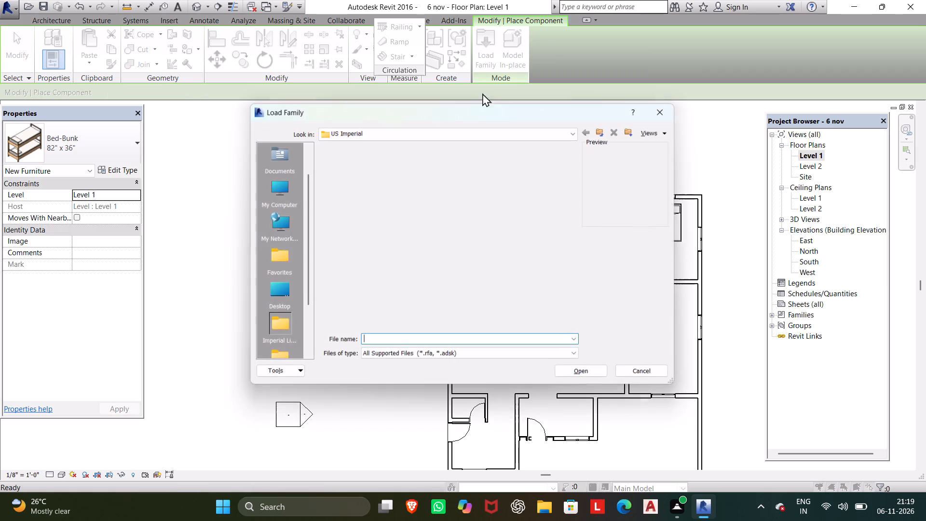
pyautogui.click(516, 304)
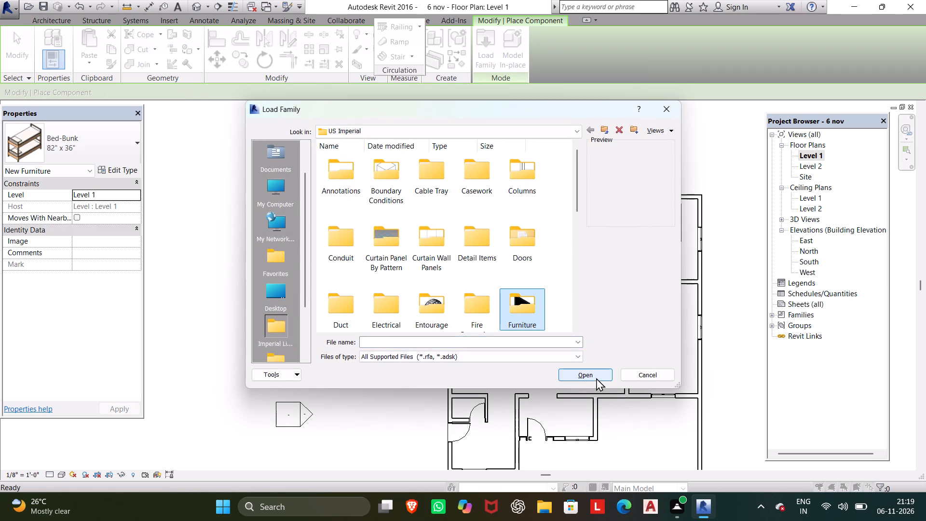
pyautogui.click(596, 378)
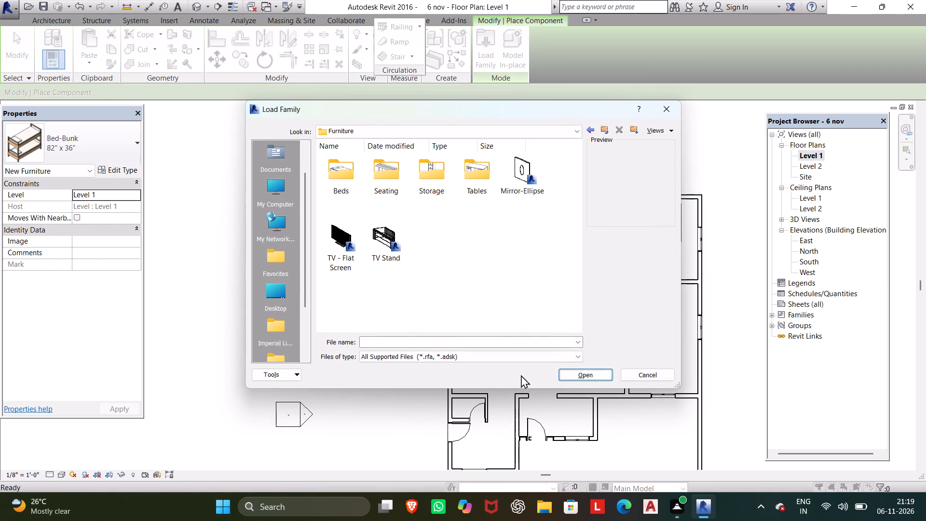
pyautogui.click(389, 178)
pyautogui.click(342, 177)
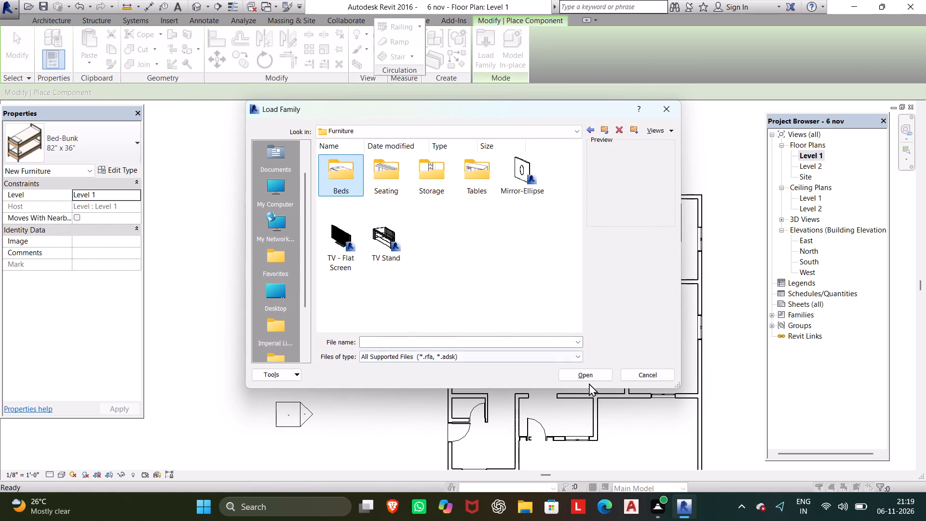
pyautogui.click(589, 376)
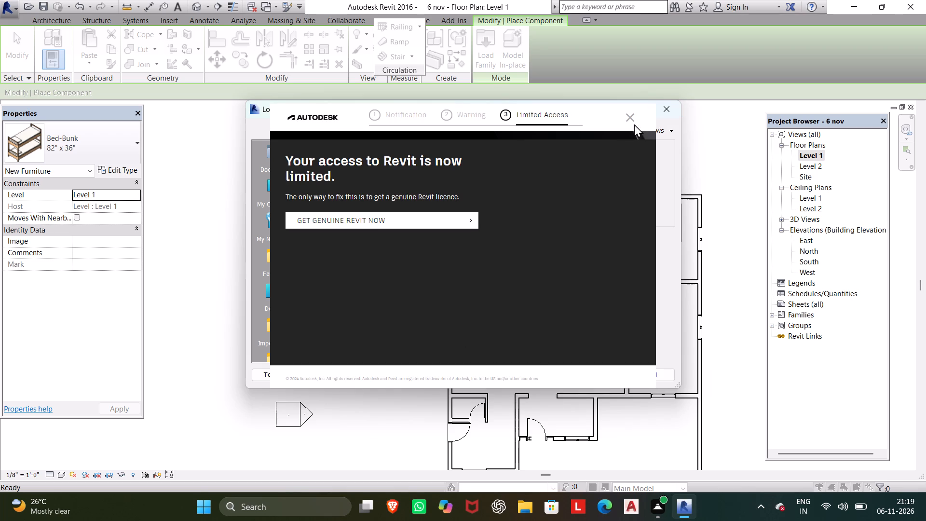
pyautogui.click(629, 120)
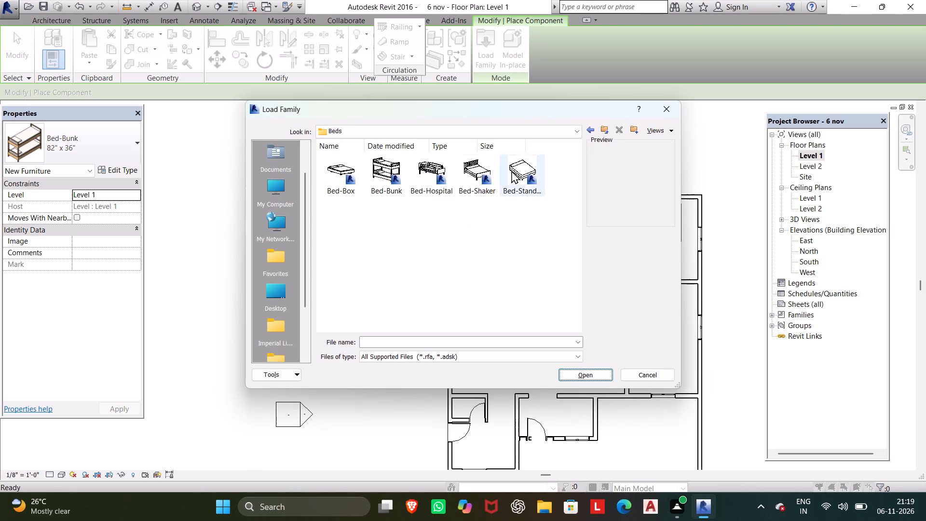
pyautogui.click(428, 171)
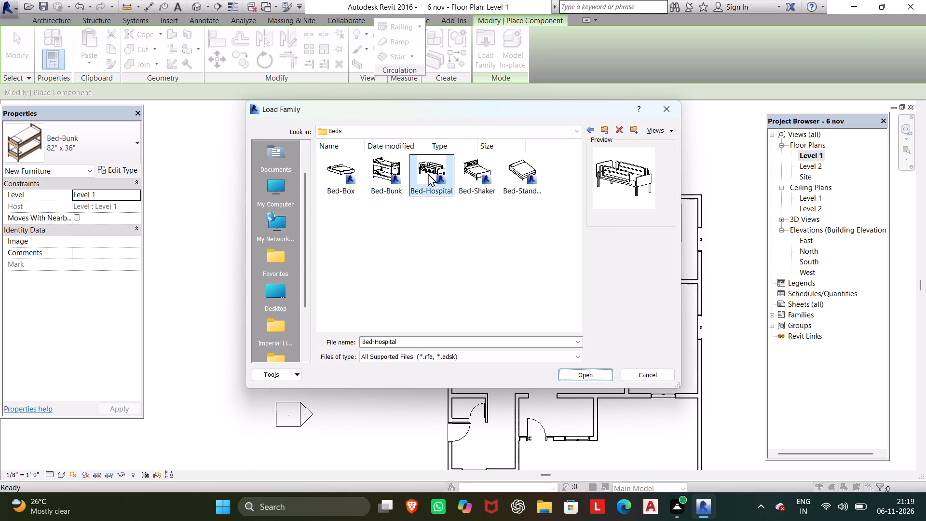
pyautogui.click(477, 167)
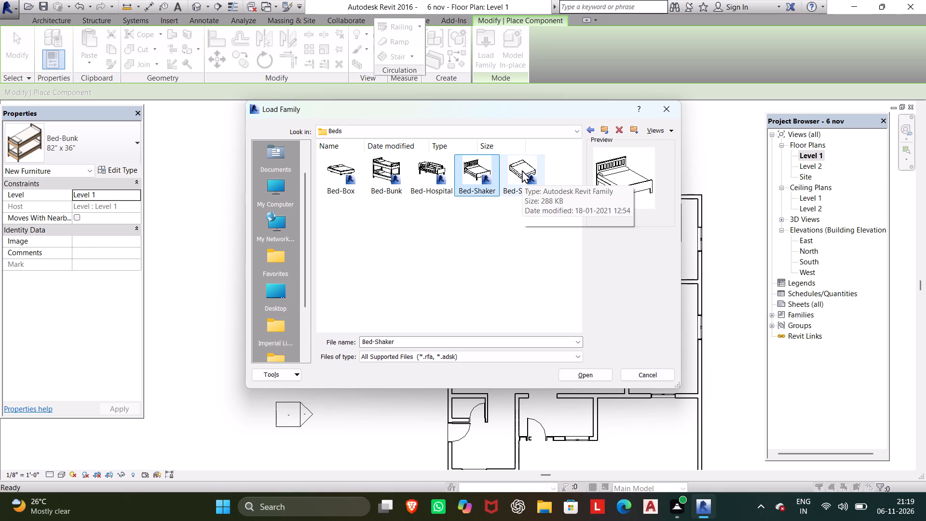
pyautogui.click(522, 170)
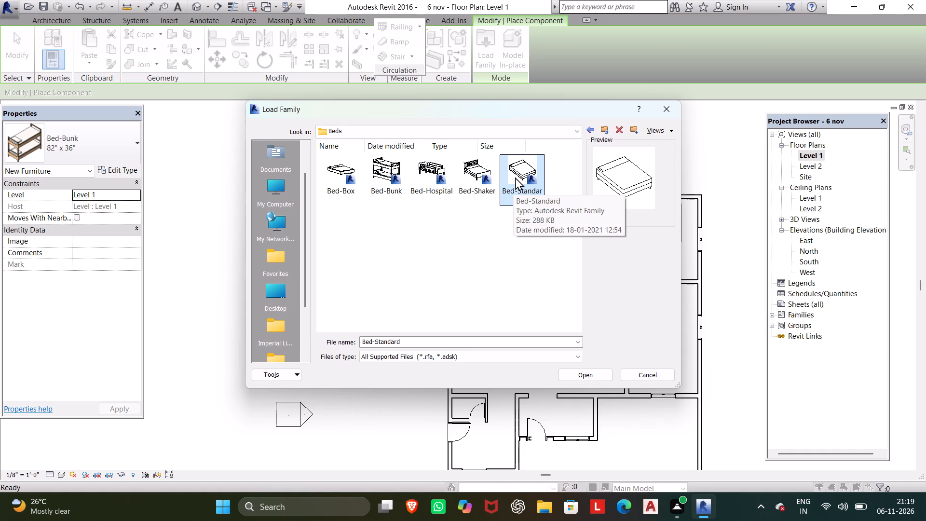
pyautogui.click(474, 180)
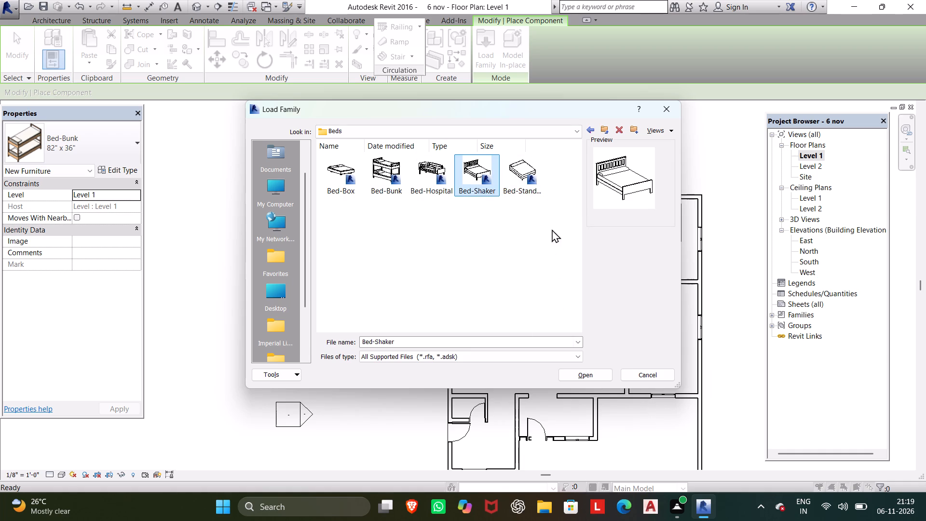
pyautogui.click(524, 172)
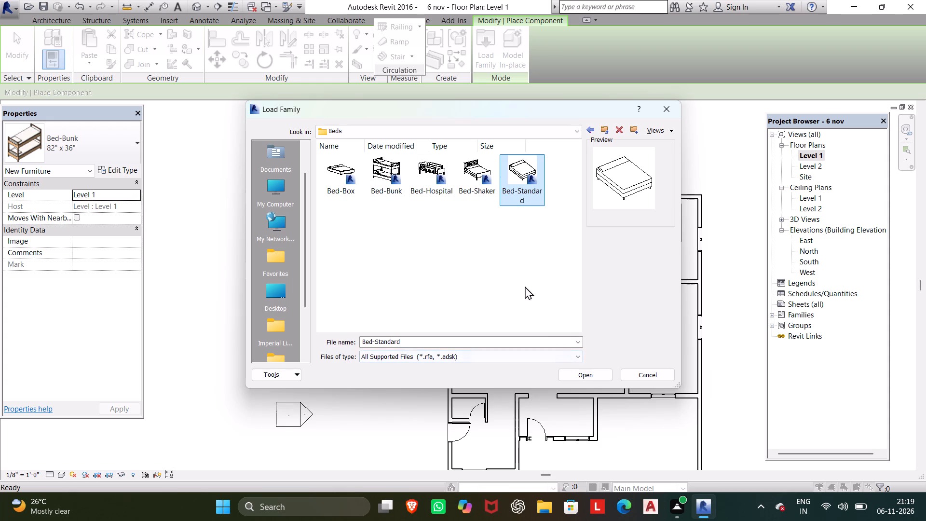
pyautogui.click(466, 172)
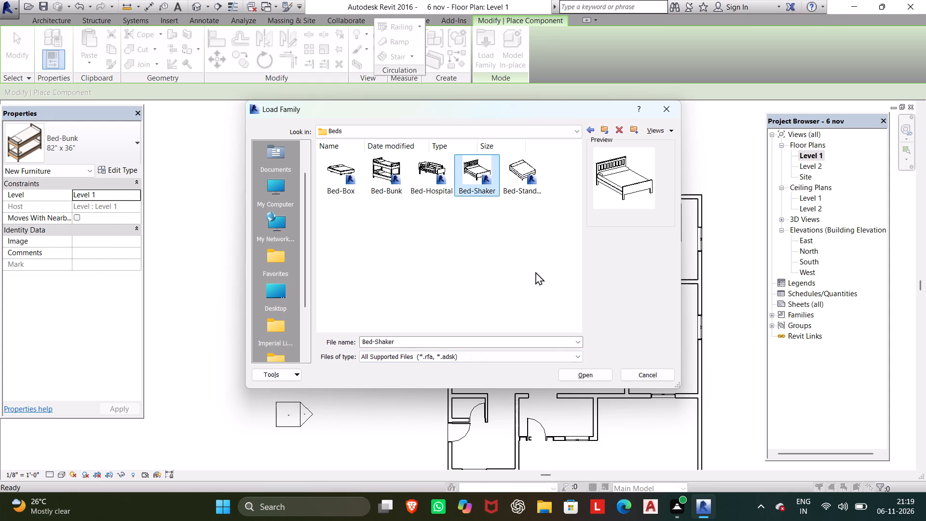
pyautogui.click(564, 370)
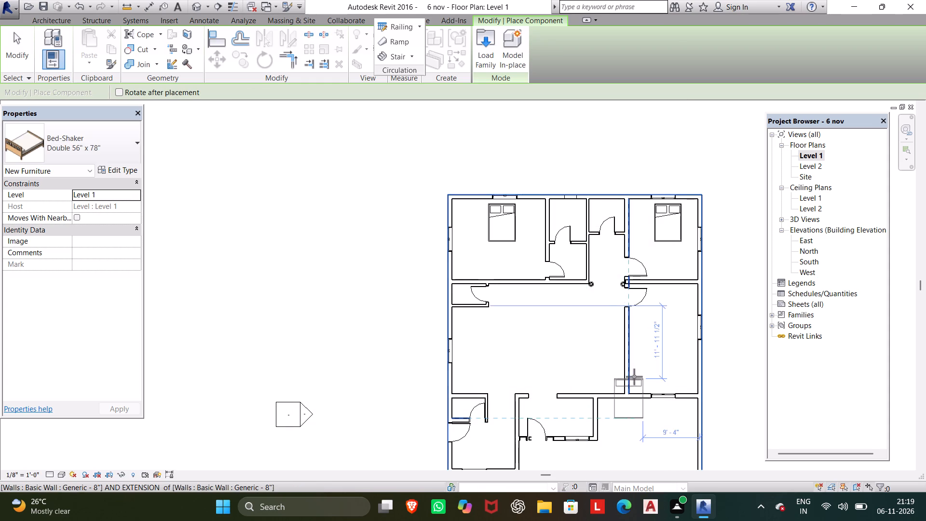
# Place two Double 56" x 78" Bed-Shakers side by side in the bedroom south of the northeast bedroom, heads toward the east wall.
pyautogui.press('space')
pyautogui.press('space')
pyautogui.press('space')
pyautogui.press('space')
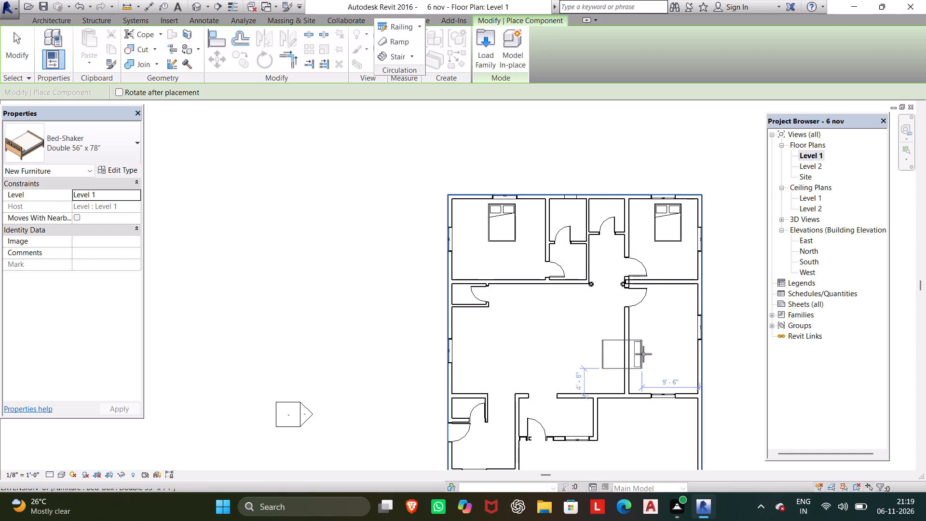
pyautogui.scroll(4, 685, 378)
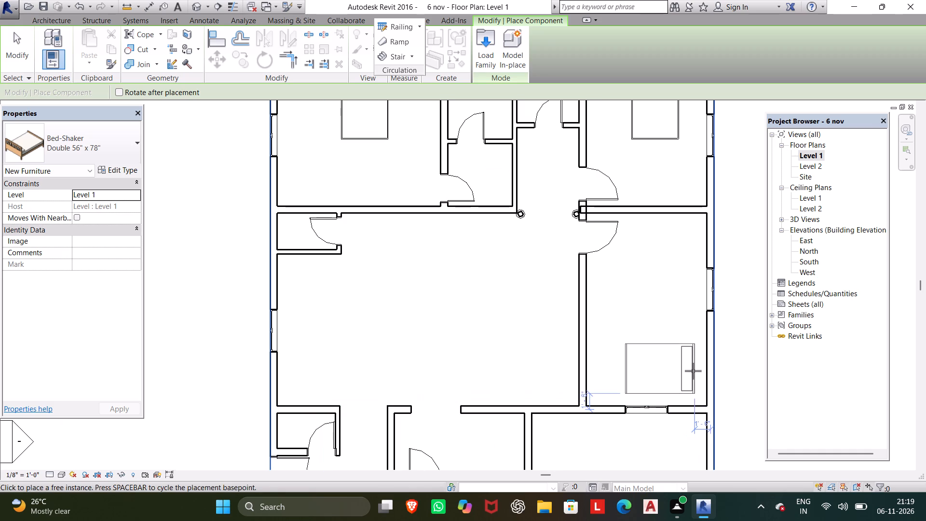
pyautogui.click(695, 372)
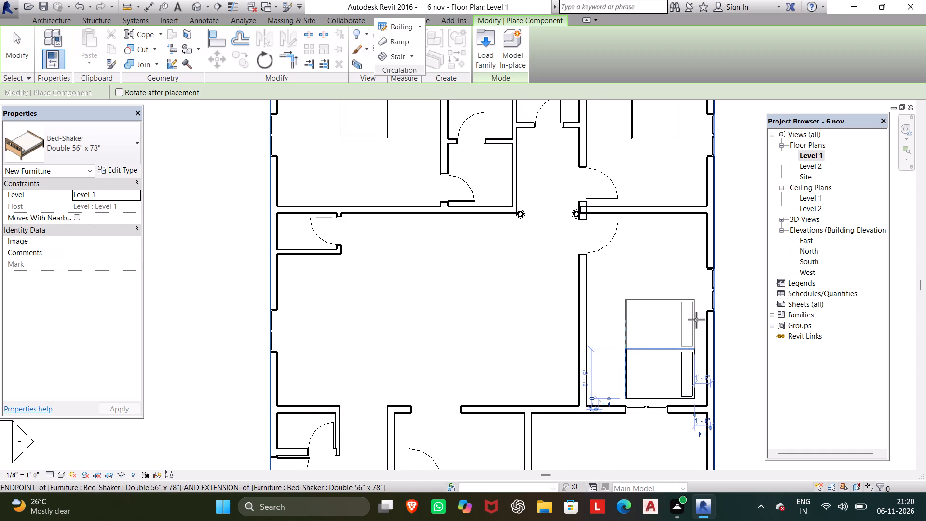
pyautogui.click(695, 315)
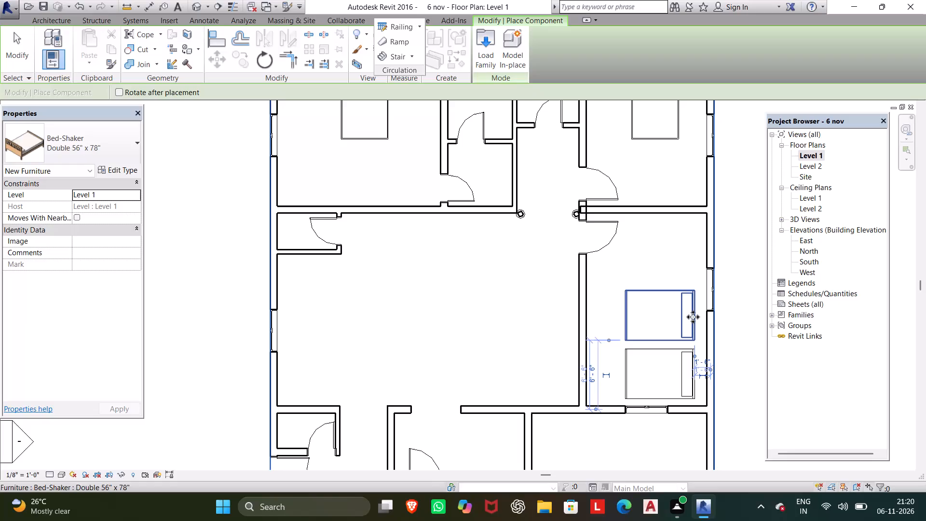
pyautogui.press('Escape')
pyautogui.press('Escape')
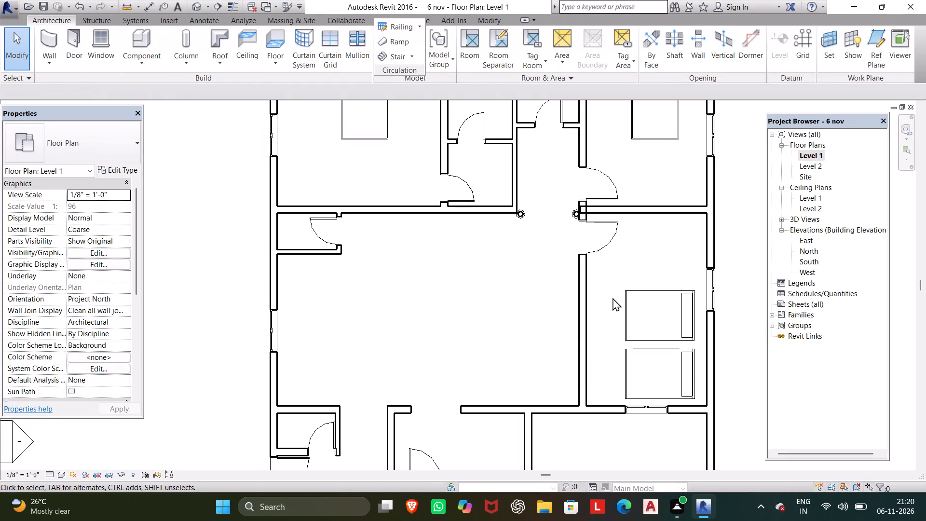
pyautogui.press('Escape')
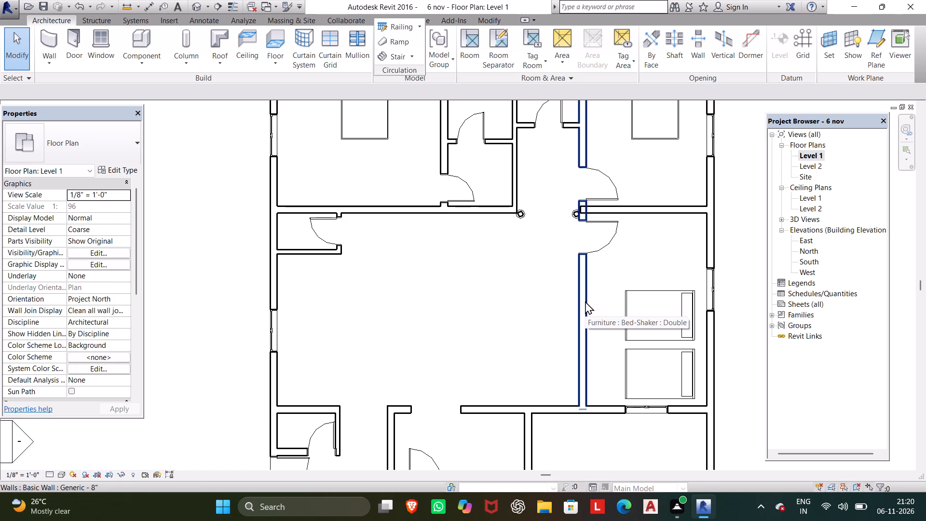
pyautogui.scroll(-2, 568, 364)
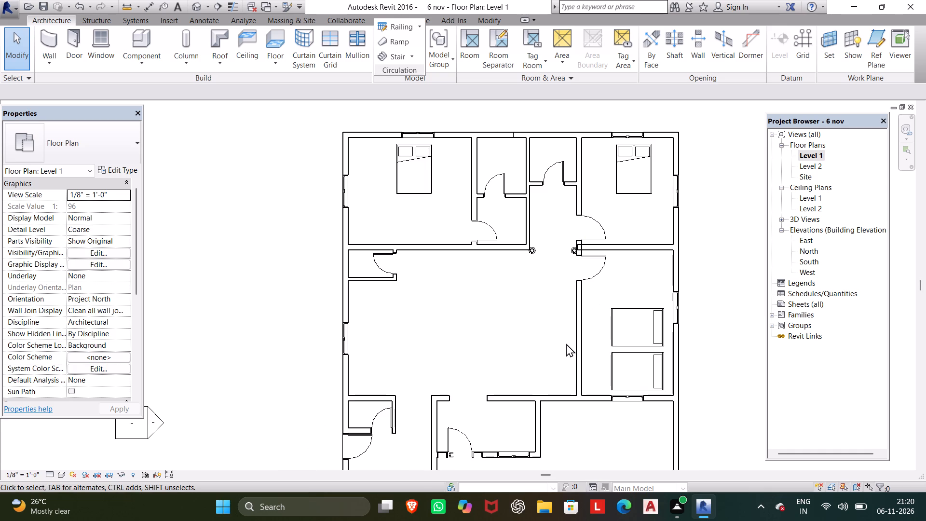
# Load the Counter Top w Sink family from the Counter Tops folder of the Casework library for placement.
pyautogui.scroll(-1, 566, 343)
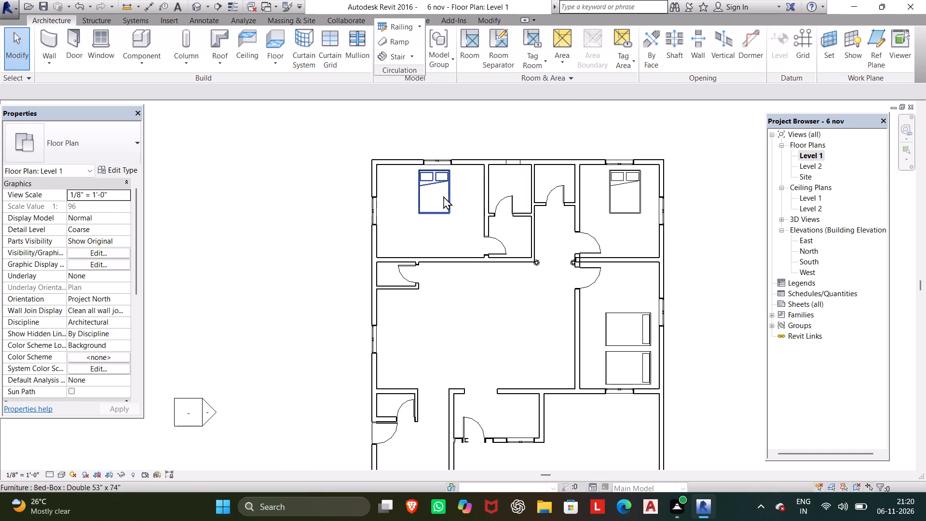
pyautogui.click(141, 41)
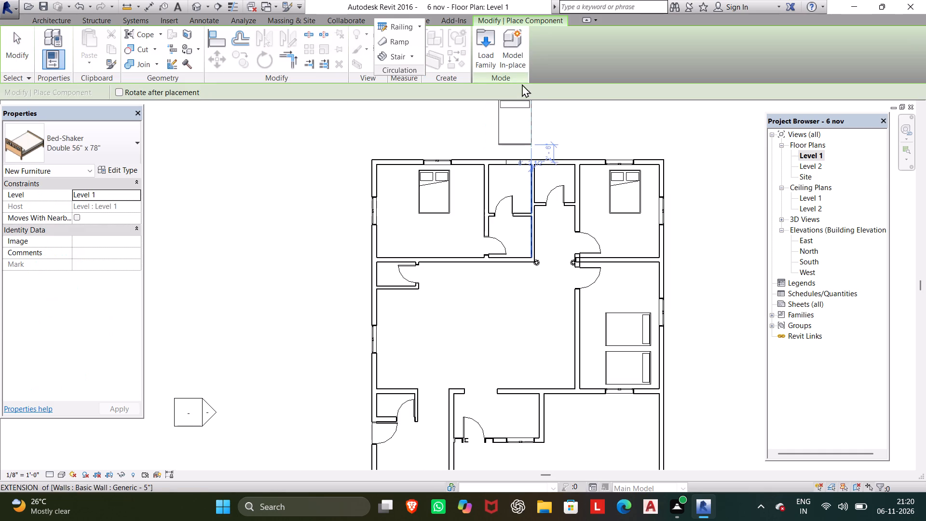
pyautogui.click(487, 55)
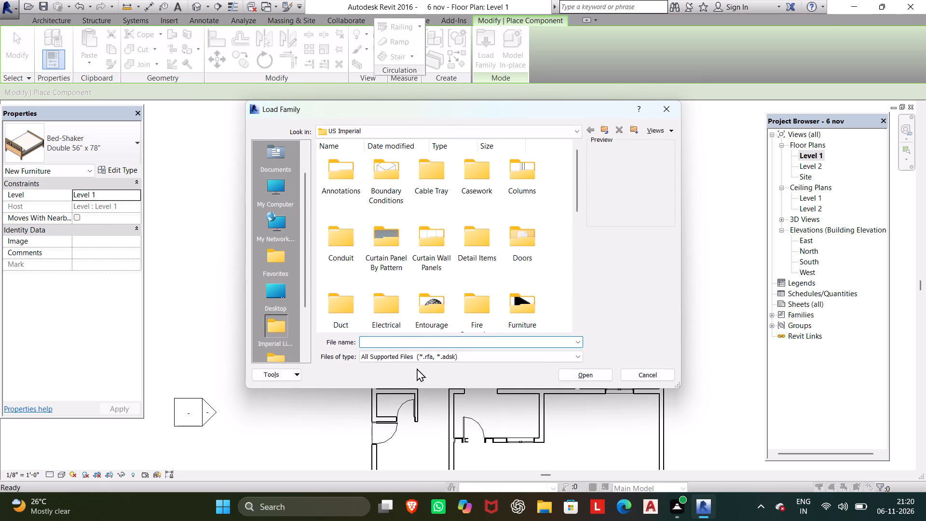
pyautogui.click(464, 163)
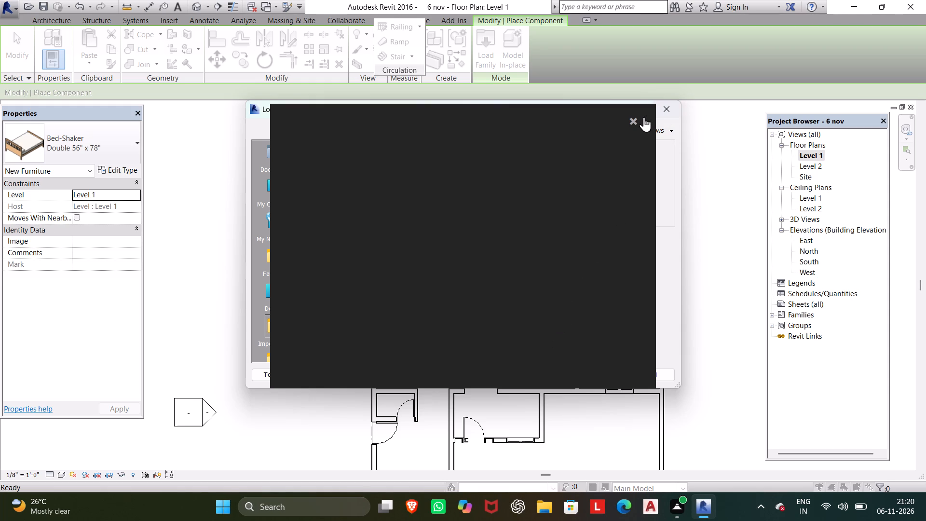
pyautogui.click(632, 120)
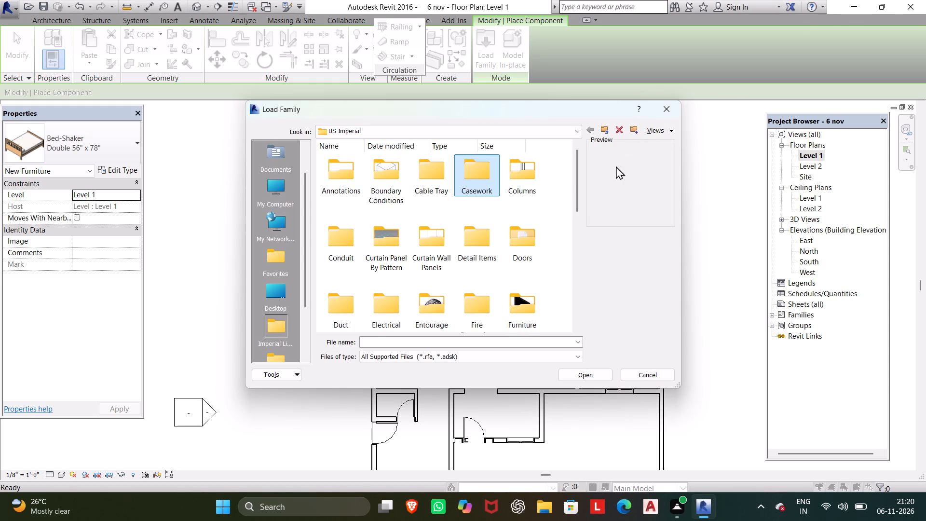
pyautogui.click(580, 369)
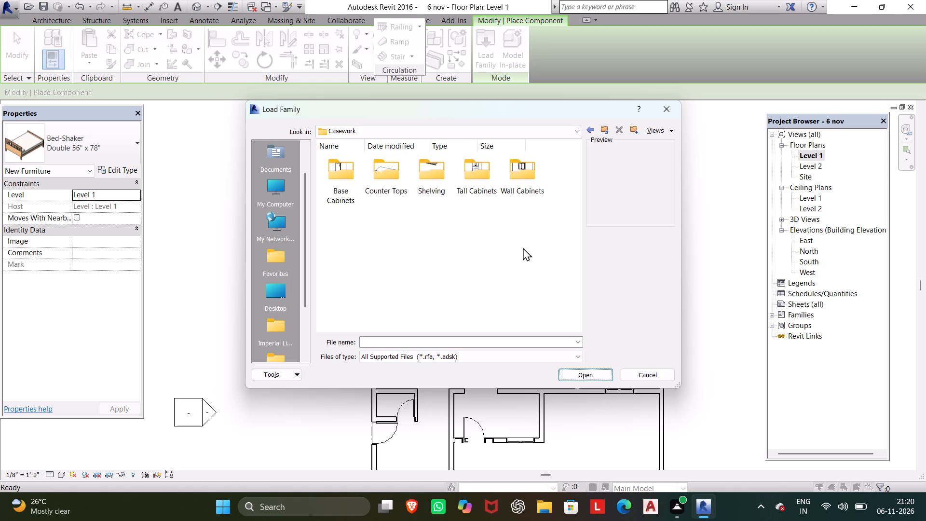
pyautogui.click(396, 183)
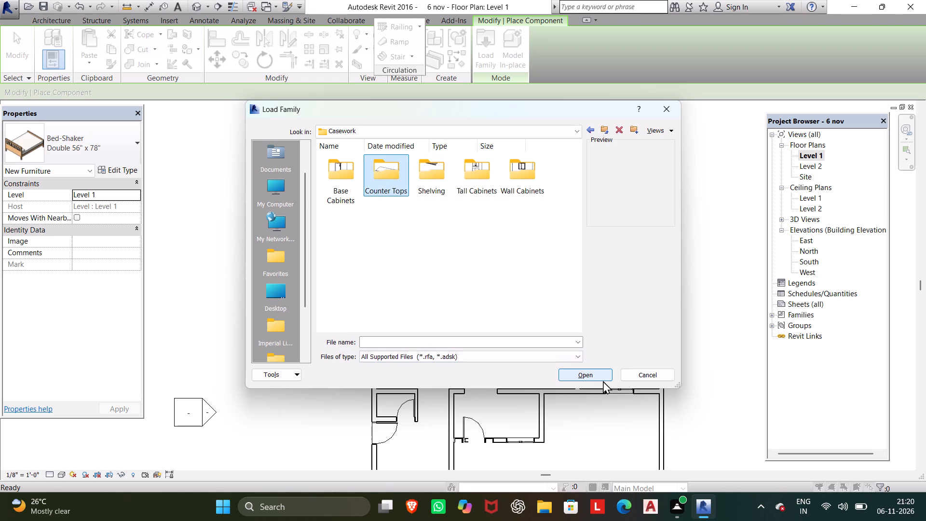
pyautogui.click(597, 379)
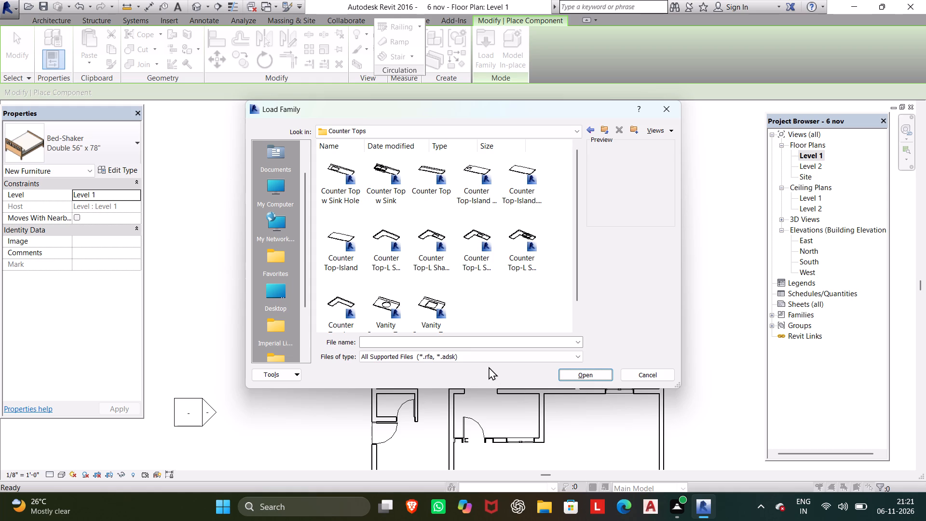
pyautogui.click(398, 173)
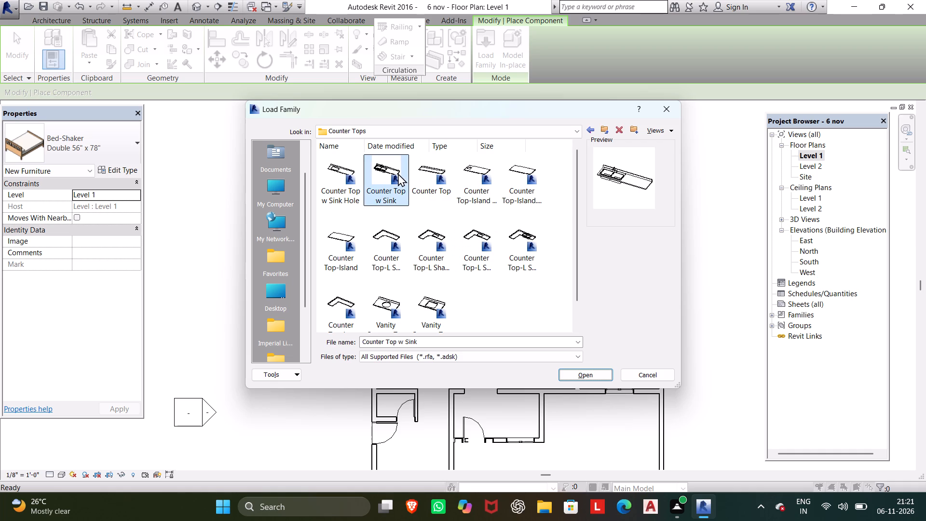
pyautogui.click(578, 369)
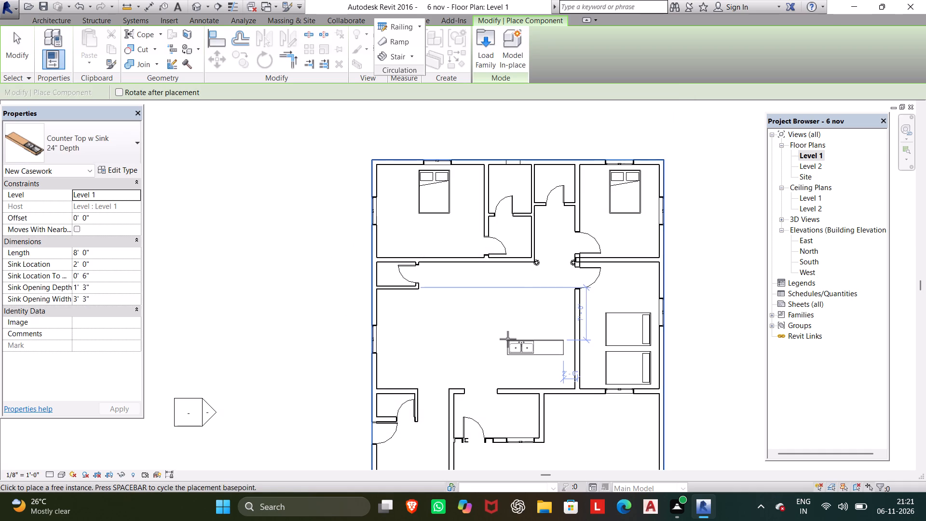
# Place a 24" Depth Counter Top w Sink along the southwest room's south wall, sink end in the room's southeast corner.
pyautogui.scroll(-1, 515, 329)
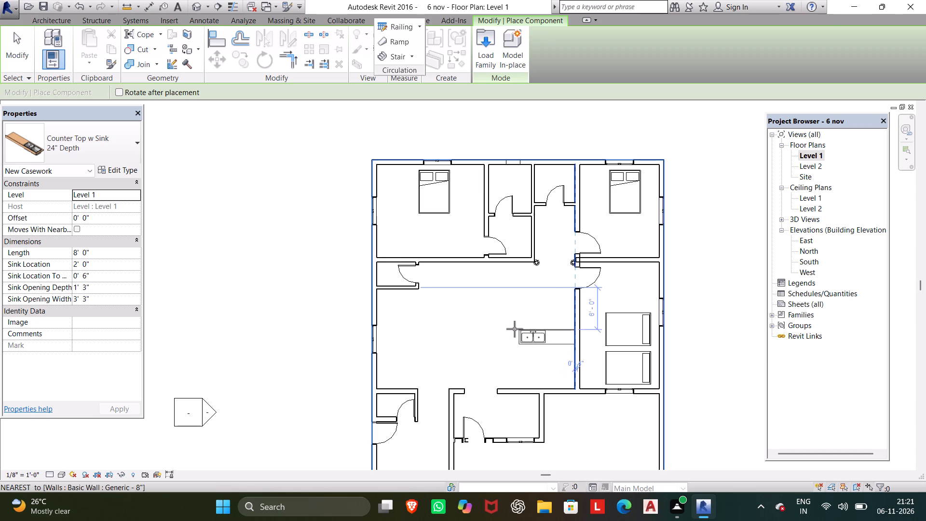
pyautogui.scroll(-1, 515, 329)
pyautogui.moveTo(498, 317); pyautogui.dragTo(483, 307, button='middle')
pyautogui.scroll(-1, 483, 307)
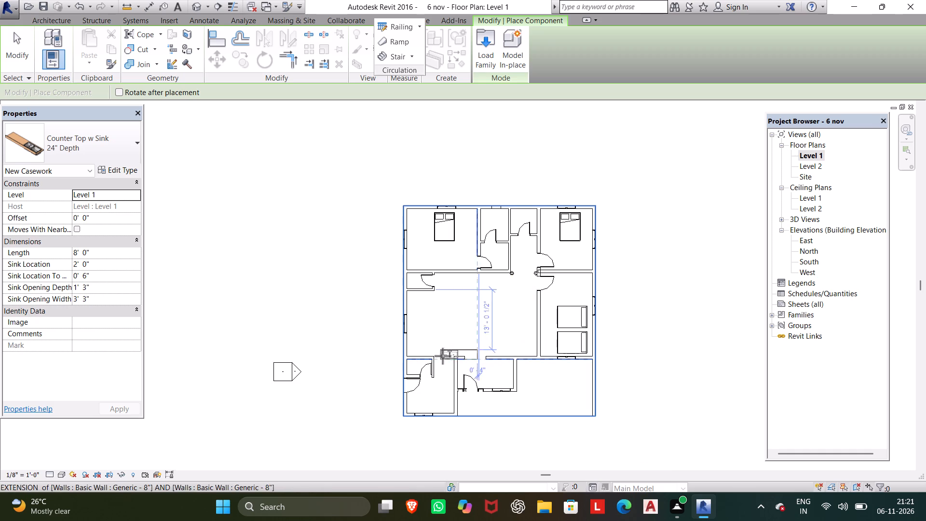
pyautogui.scroll(4, 441, 364)
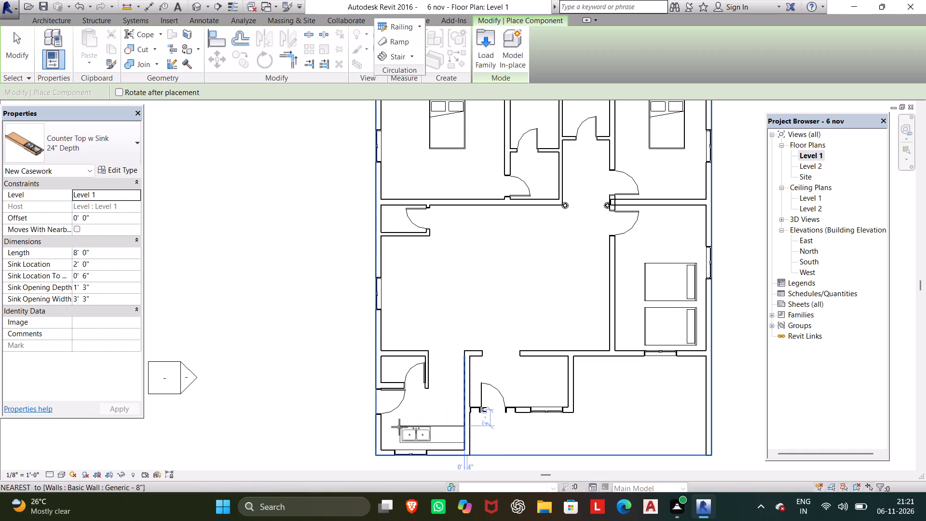
pyautogui.press('space')
pyautogui.press('space')
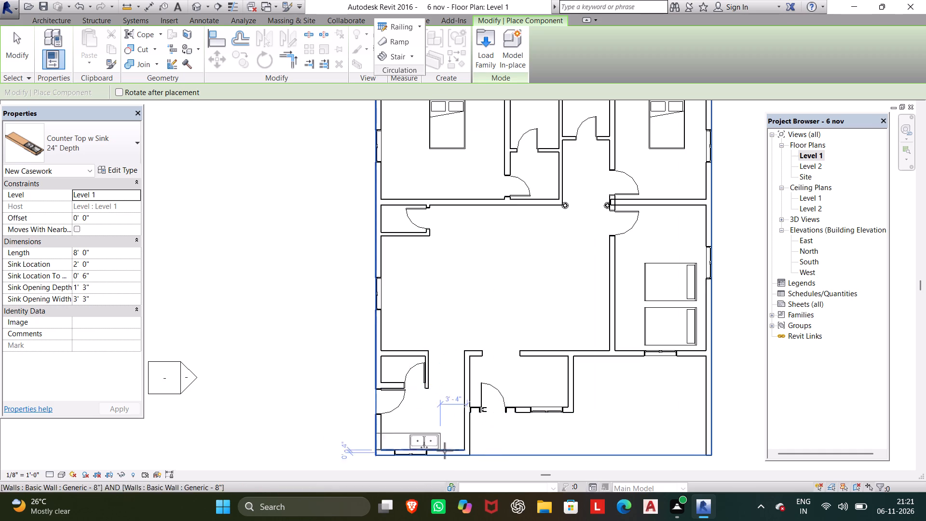
pyautogui.scroll(5, 458, 451)
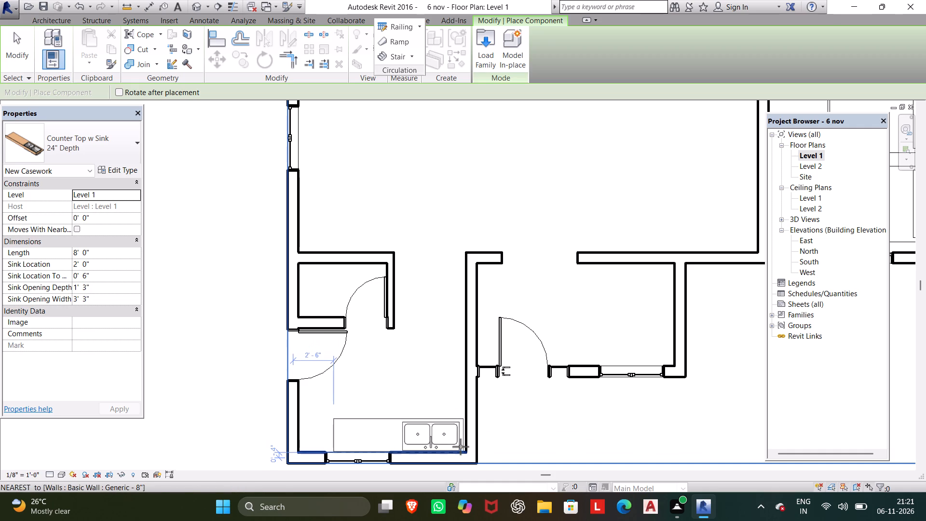
pyautogui.scroll(4, 461, 446)
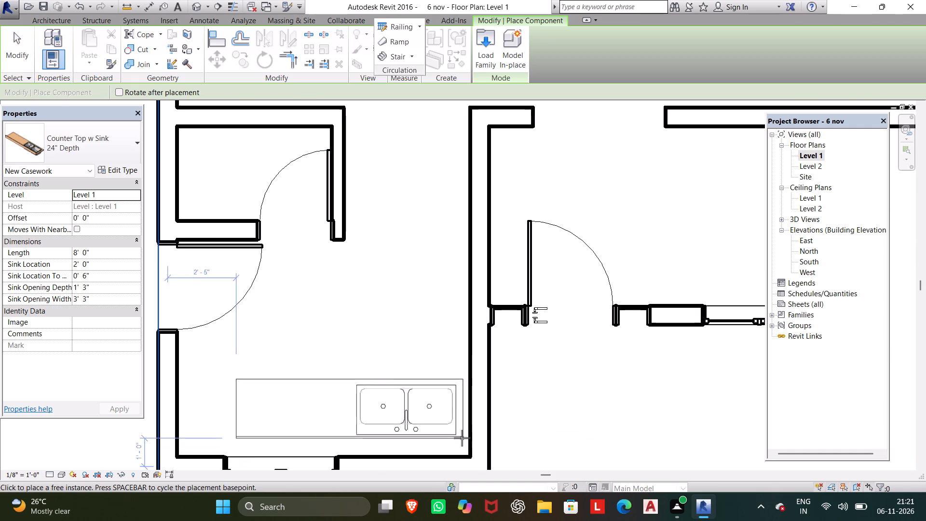
pyautogui.scroll(3, 462, 438)
pyautogui.scroll(-1, 463, 447)
pyautogui.moveTo(463, 446); pyautogui.dragTo(489, 395, button='middle')
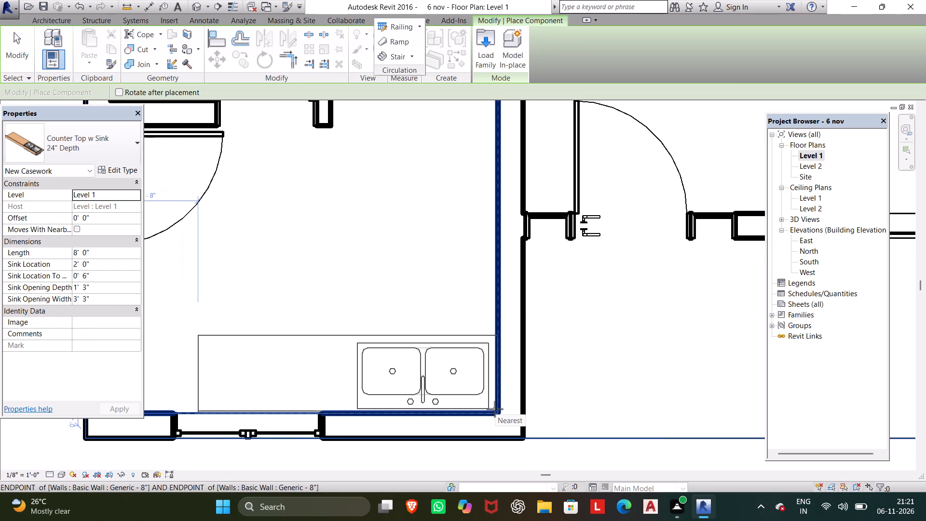
pyautogui.scroll(-2, 495, 409)
pyautogui.moveTo(495, 409); pyautogui.dragTo(528, 413, button='middle')
pyautogui.scroll(1, 528, 413)
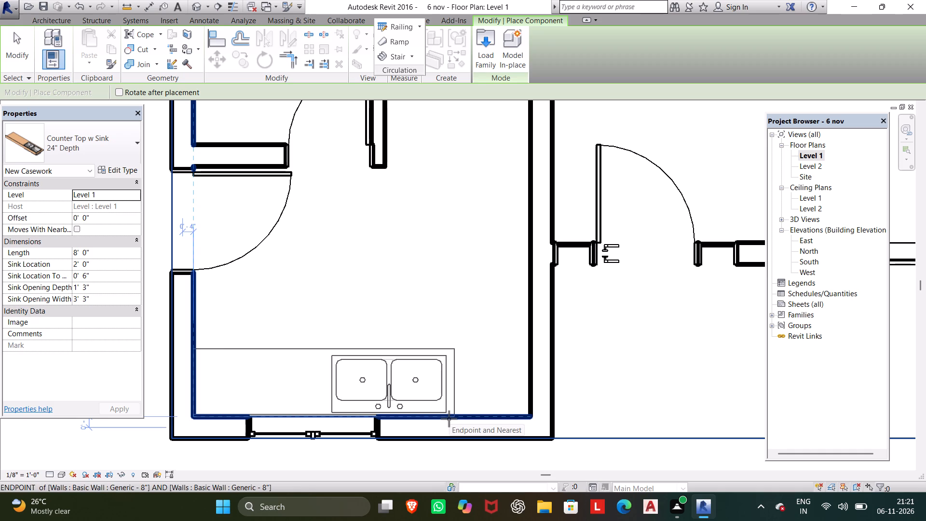
pyautogui.click(531, 416)
pyautogui.press('Escape')
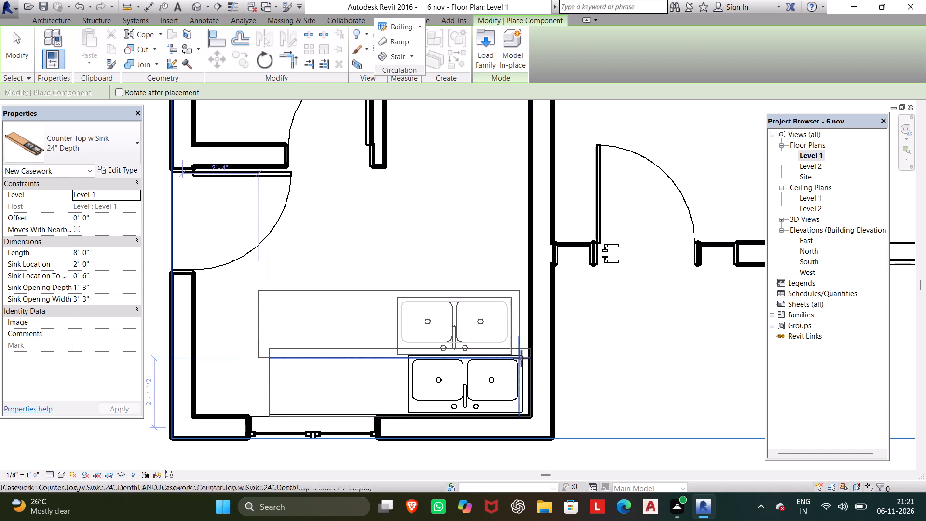
pyautogui.press('Escape')
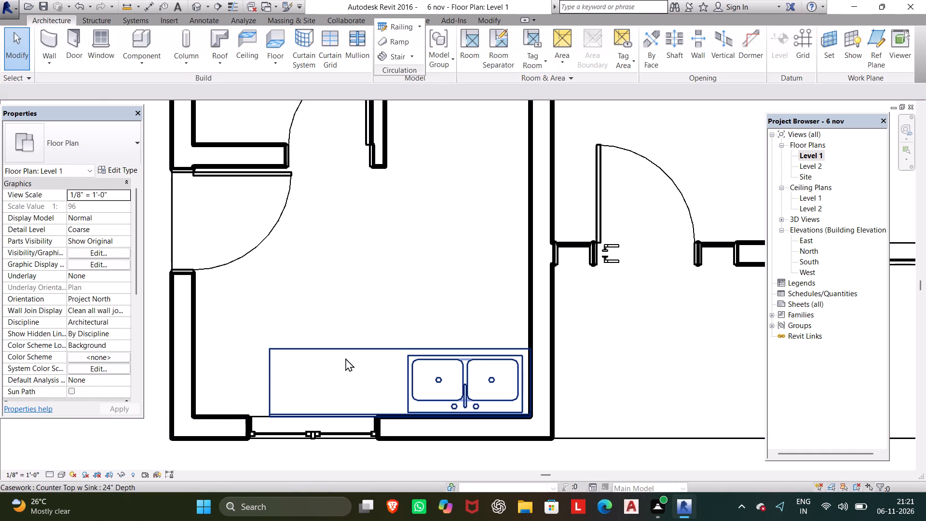
# Stretch the countertop's west end to the room's west wall, giving a length of 10' 4".
pyautogui.click(365, 353)
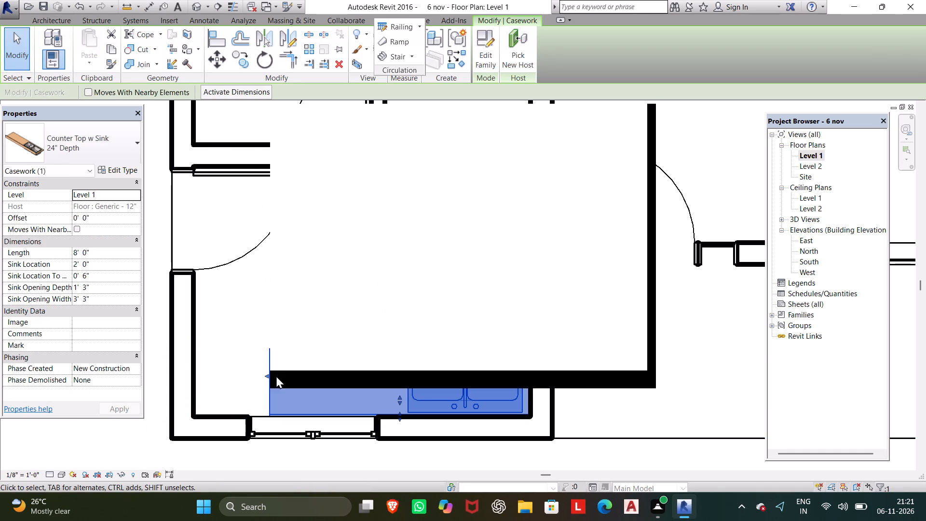
pyautogui.scroll(2, 270, 375)
pyautogui.moveTo(266, 376); pyautogui.dragTo(175, 374)
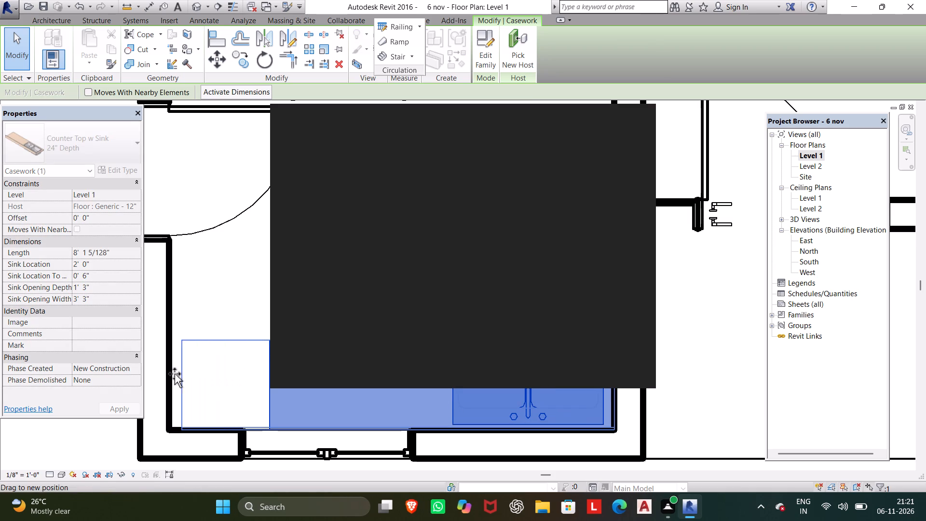
pyautogui.moveTo(175, 374); pyautogui.dragTo(173, 374)
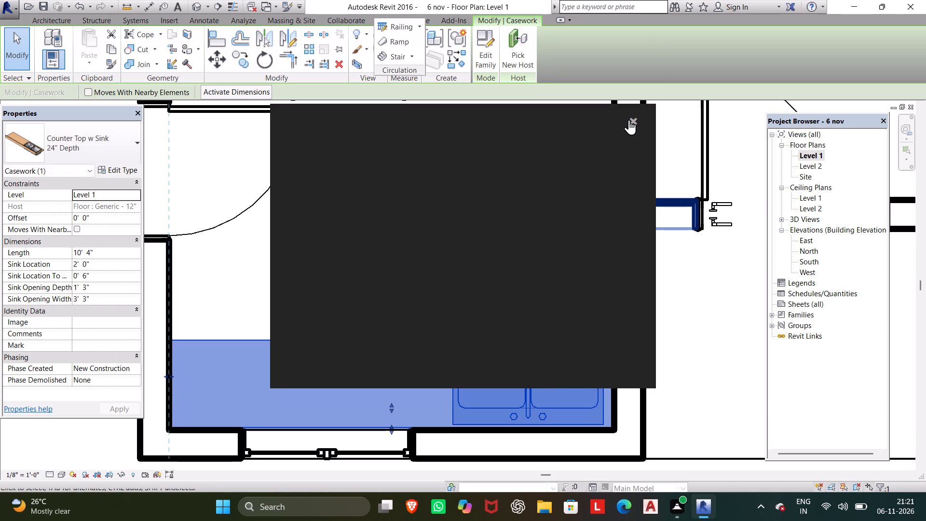
pyautogui.click(629, 120)
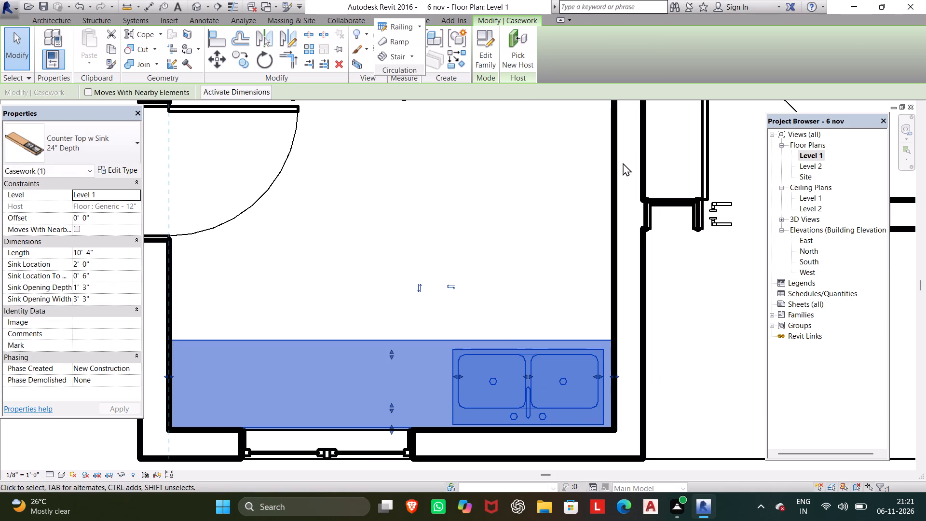
pyautogui.press('Escape')
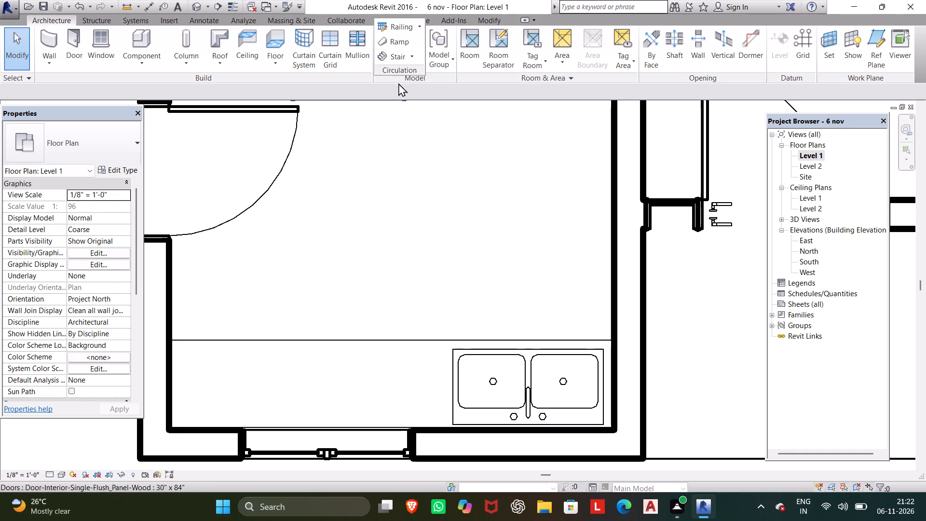
# Open the 3D view and orbit the house to examine the countertop with sink and the placed beds.
pyautogui.click(200, 6)
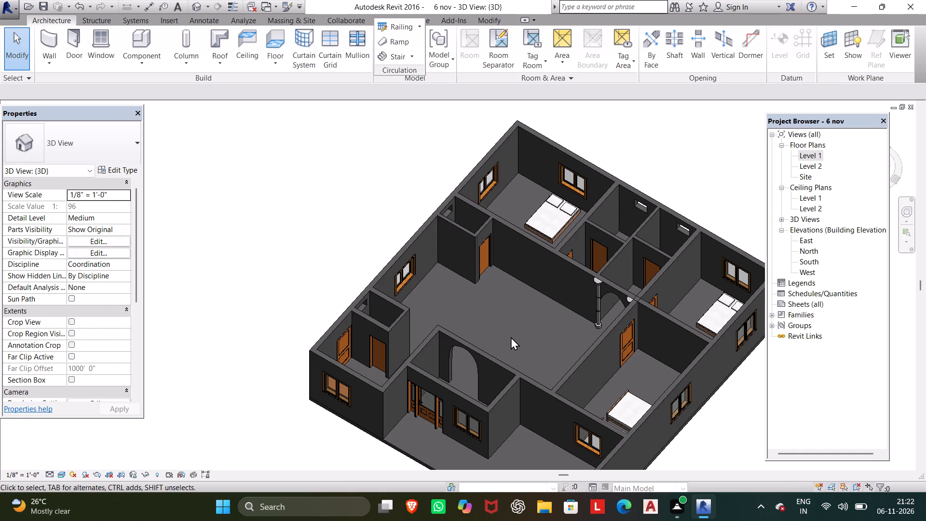
pyautogui.keyDown('shift'); pyautogui.moveTo(484, 338); pyautogui.dragTo(497, 348, button='middle'); pyautogui.keyUp('shift')
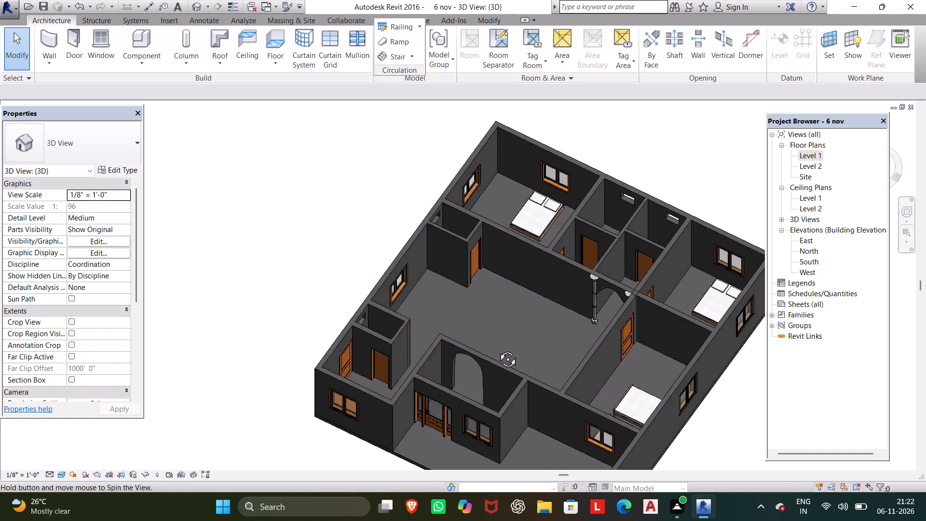
pyautogui.keyDown('shift'); pyautogui.moveTo(497, 350); pyautogui.dragTo(468, 420, button='right'); pyautogui.keyUp('shift')
pyautogui.keyDown('shift'); pyautogui.moveTo(497, 348); pyautogui.dragTo(438, 500, button='middle'); pyautogui.keyUp('shift')
pyautogui.moveTo(506, 360); pyautogui.dragTo(405, 334, button='middle')
pyautogui.keyDown('shift'); pyautogui.scroll(-1, 506, 360); pyautogui.keyUp('shift')
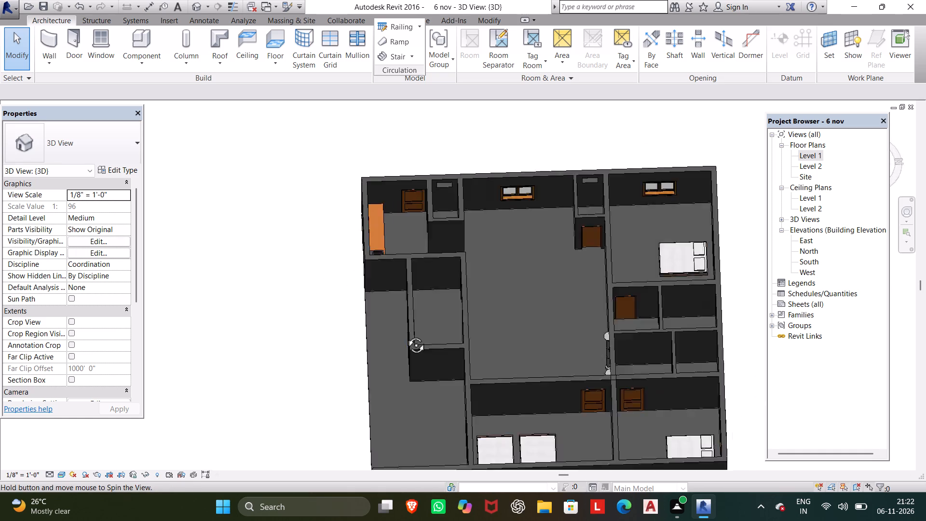
pyautogui.moveTo(405, 334); pyautogui.dragTo(249, 305, button='middle')
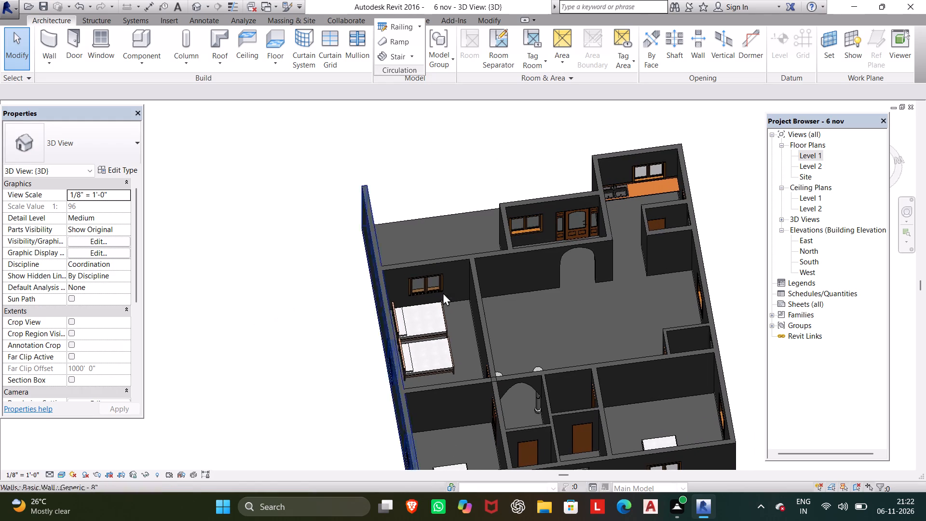
pyautogui.click(629, 191)
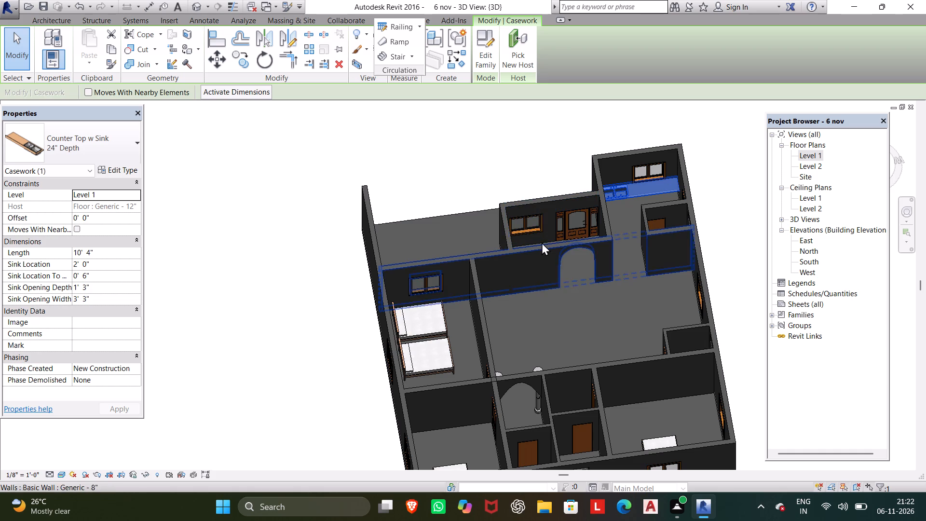
pyautogui.press('Escape')
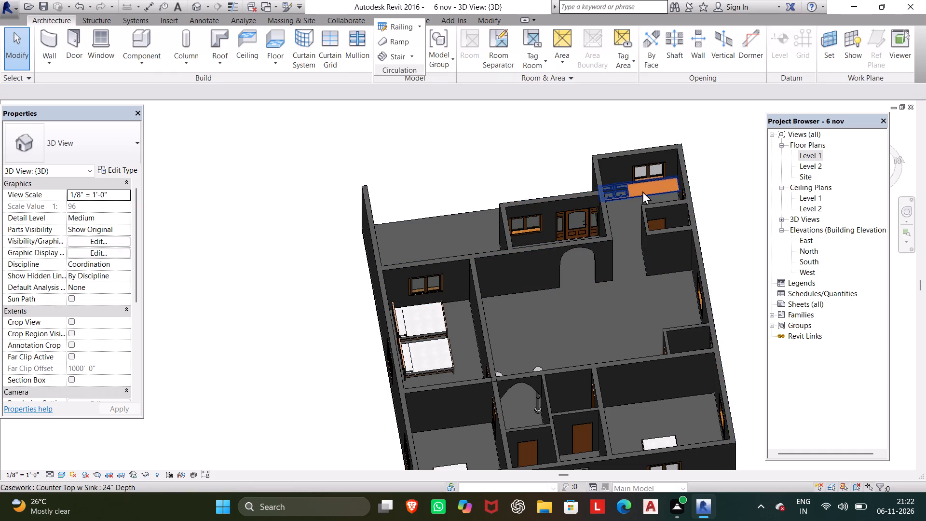
# Review the countertop's type properties in the 3D view, including its material and dimensions, without editing them.
pyautogui.scroll(6, 658, 185)
pyautogui.click(610, 208)
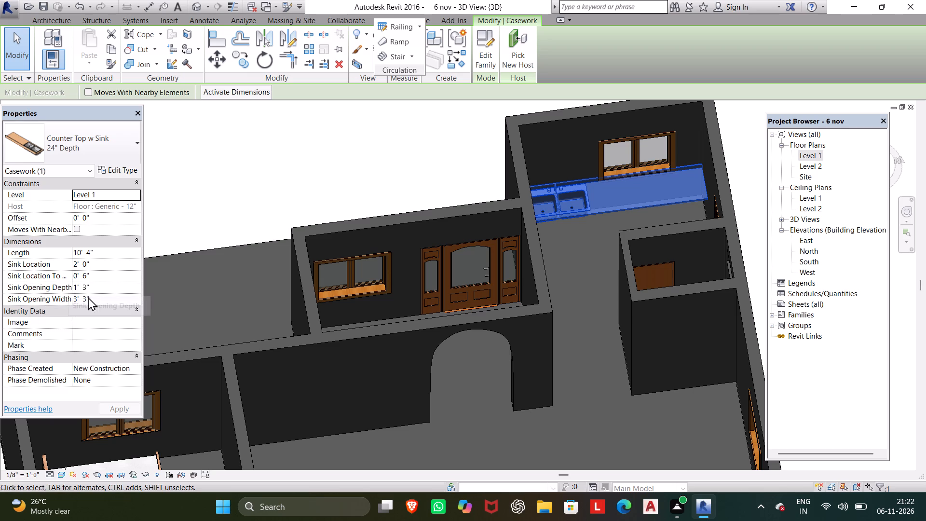
pyautogui.scroll(-2, 88, 301)
pyautogui.click(119, 167)
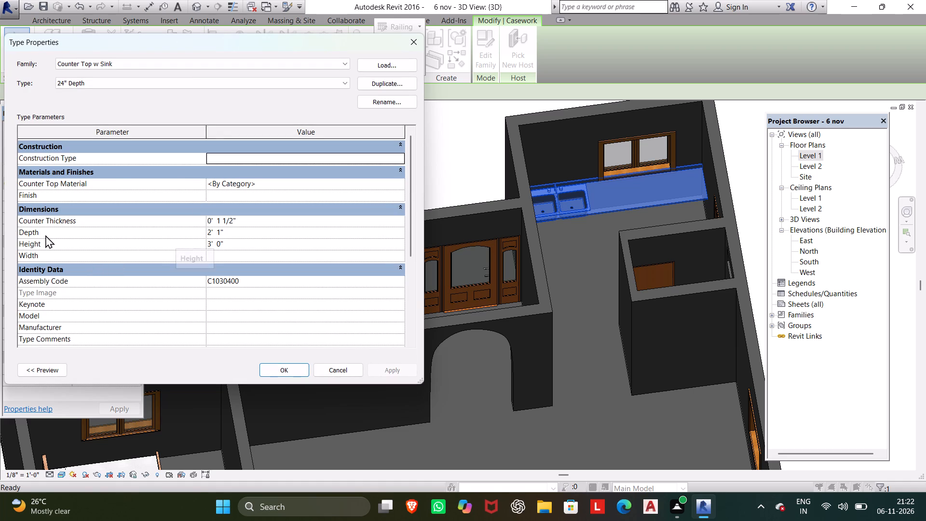
pyautogui.click(410, 33)
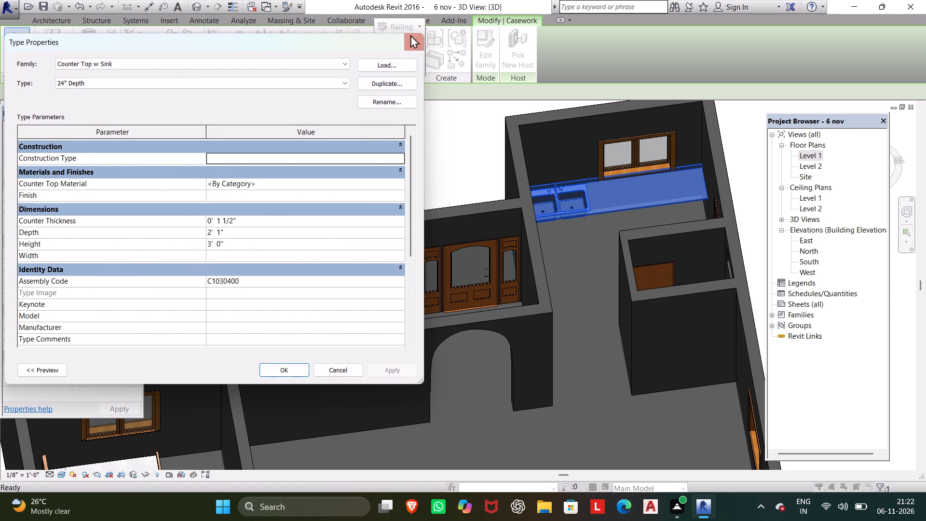
# Close the countertop's type properties without changes and return to the Level 1 floor plan.
pyautogui.click(410, 46)
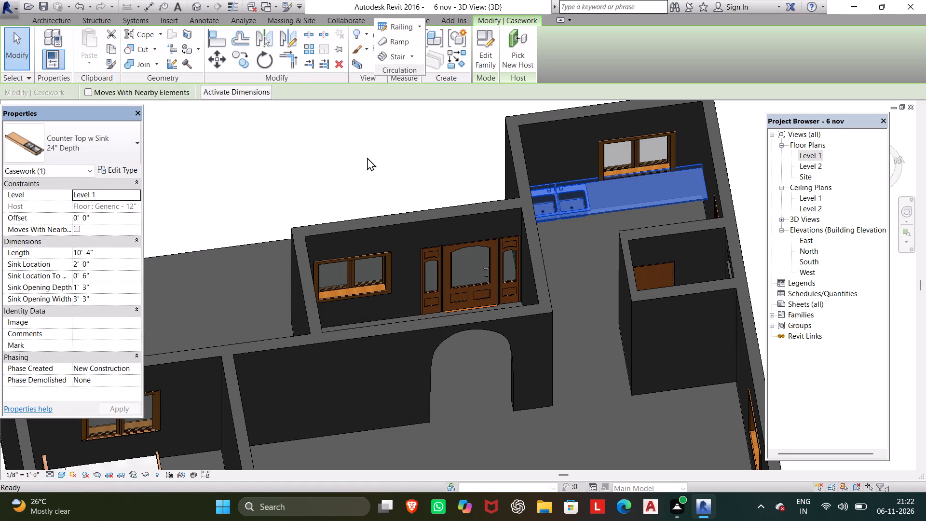
pyautogui.press('Escape')
pyautogui.press('Escape')
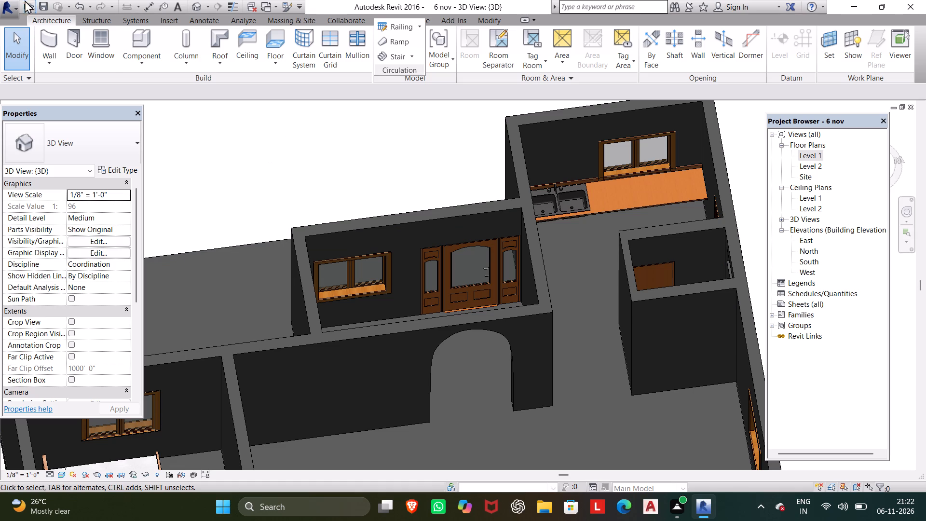
pyautogui.click(107, 34)
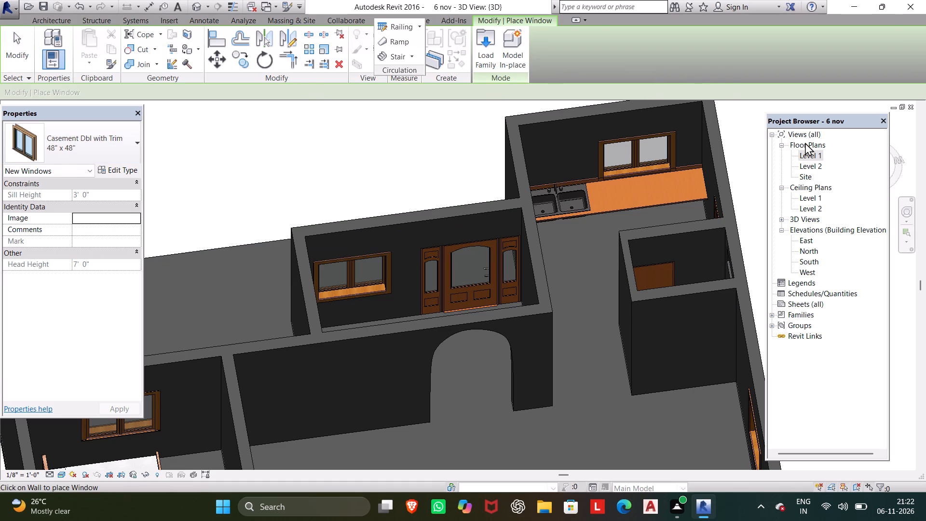
pyautogui.doubleClick(817, 154)
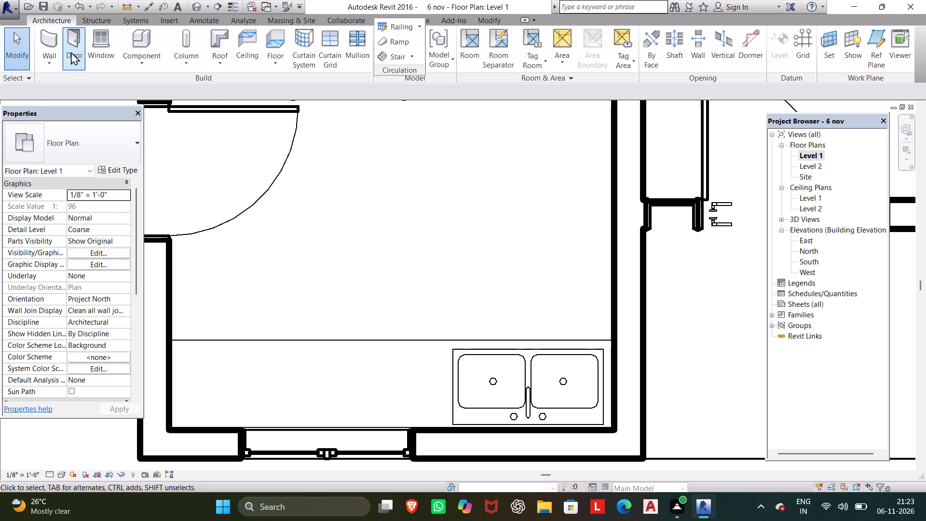
# Load the Cook Top-4 Unit family from the US Imperial library's Specialty Equipment > Domestic folder as a component.
pyautogui.click(127, 34)
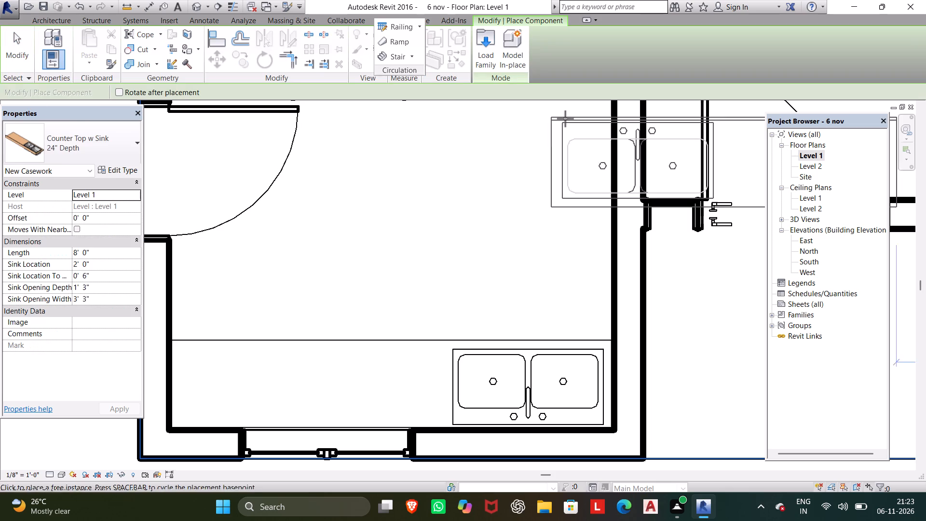
pyautogui.click(484, 56)
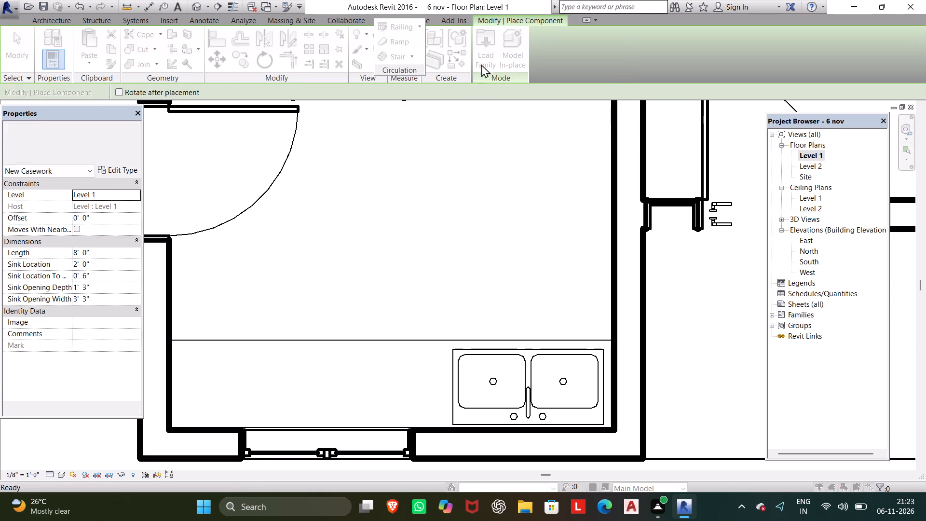
pyautogui.scroll(-6, 427, 268)
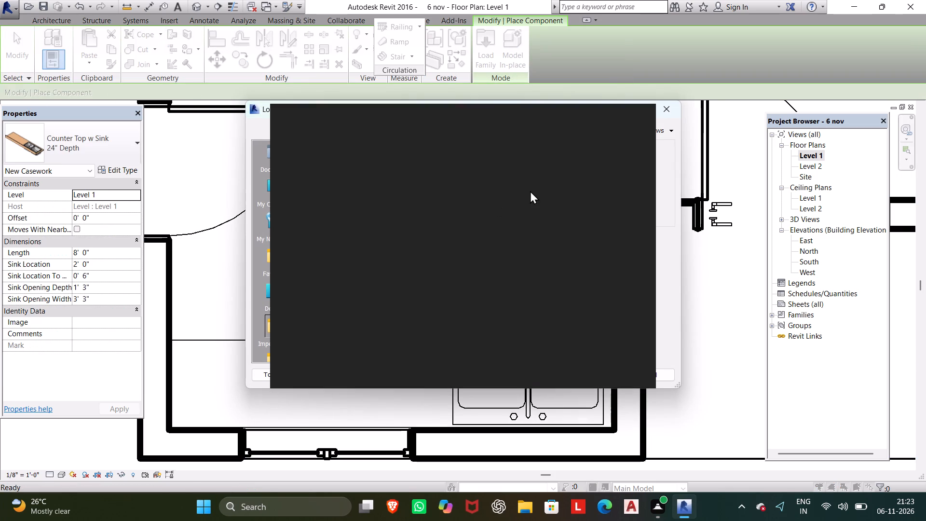
pyautogui.click(630, 120)
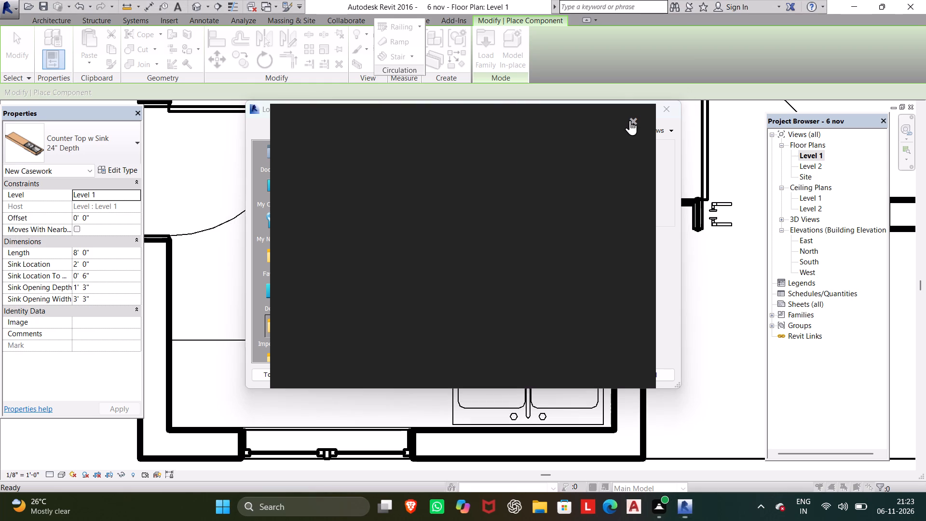
pyautogui.scroll(-4, 467, 233)
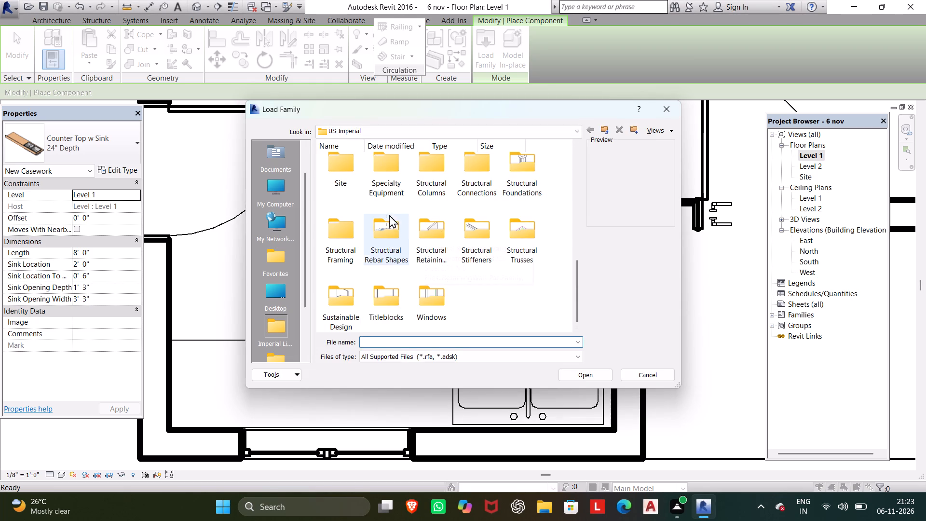
pyautogui.click(385, 185)
pyautogui.click(576, 369)
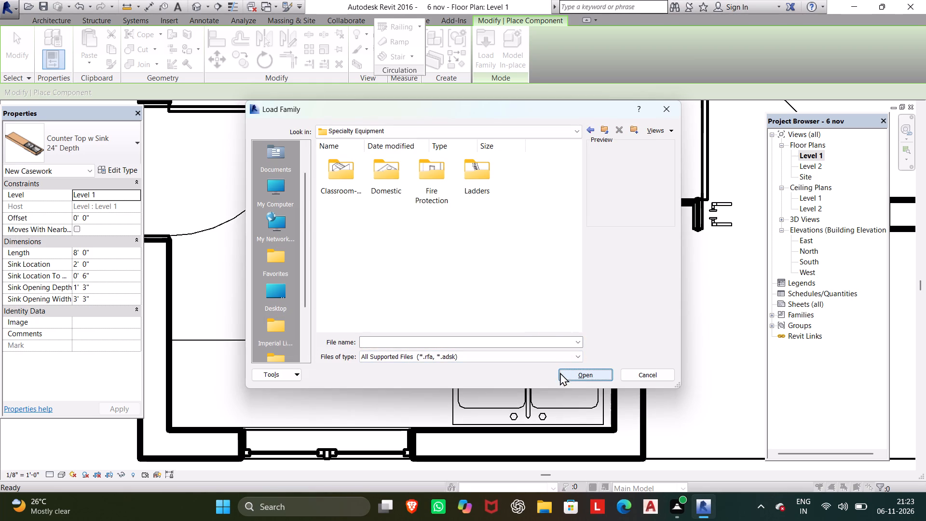
pyautogui.click(378, 186)
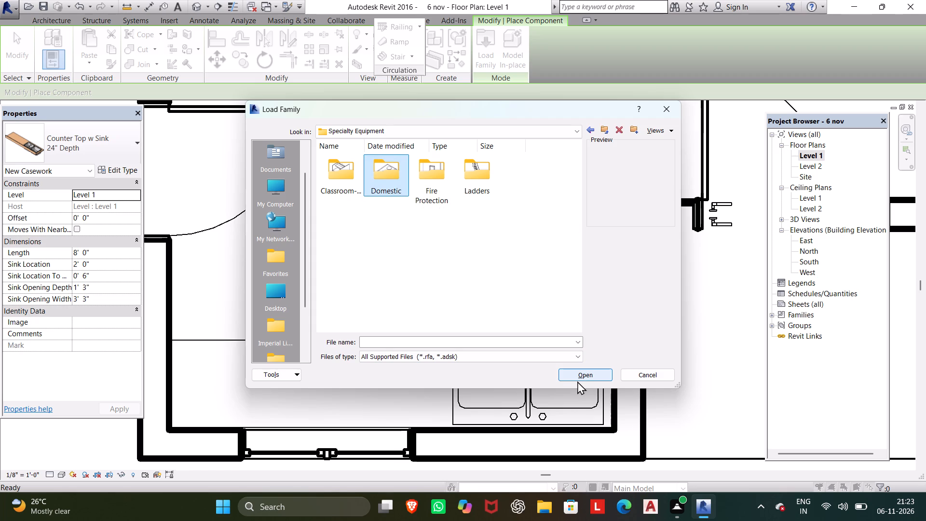
pyautogui.click(577, 381)
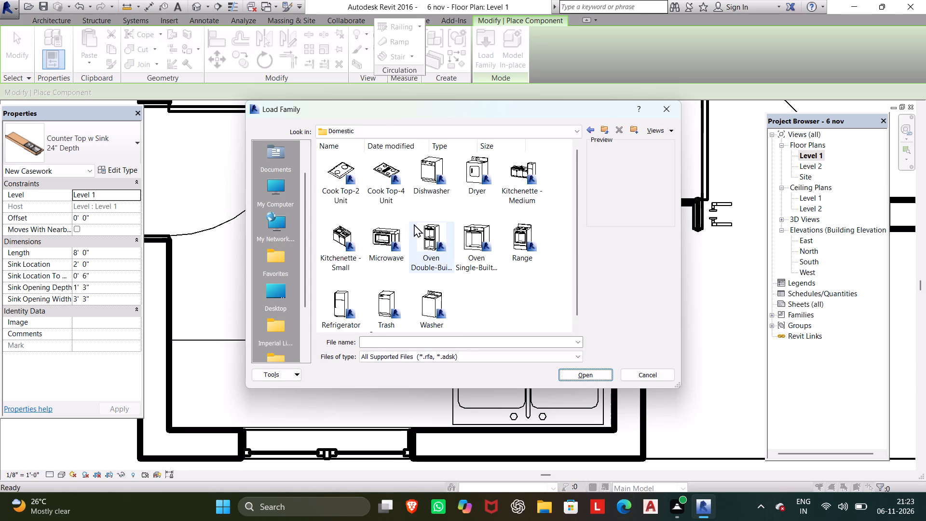
pyautogui.click(393, 195)
pyautogui.click(581, 374)
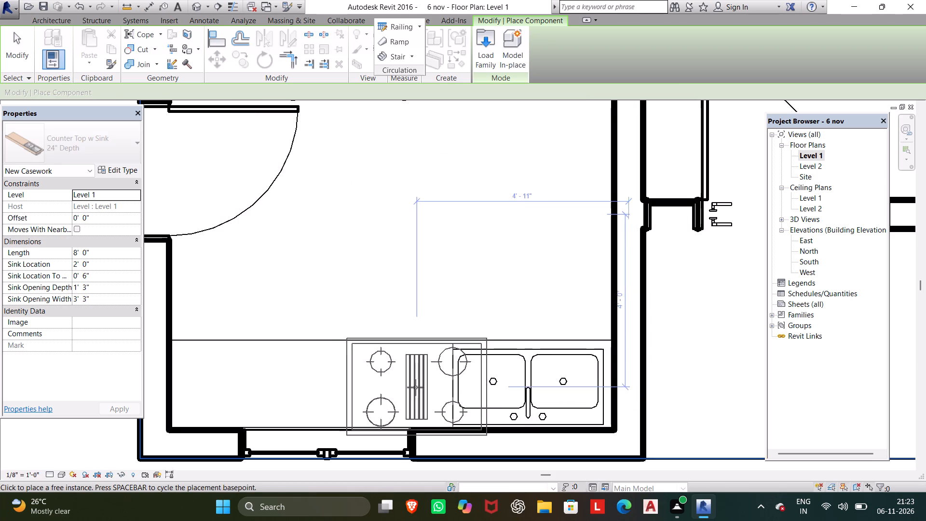
# Place one 36" x 20" Cook Top-4 Unit on the countertop, west of the sink and in front of the window.
pyautogui.scroll(5, 397, 379)
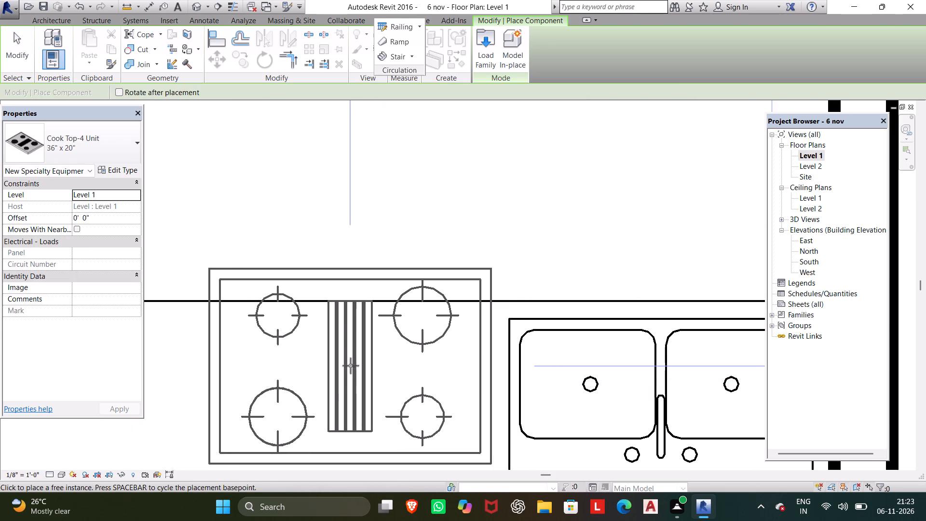
pyautogui.scroll(-3, 351, 363)
pyautogui.moveTo(368, 368); pyautogui.dragTo(531, 380, button='middle')
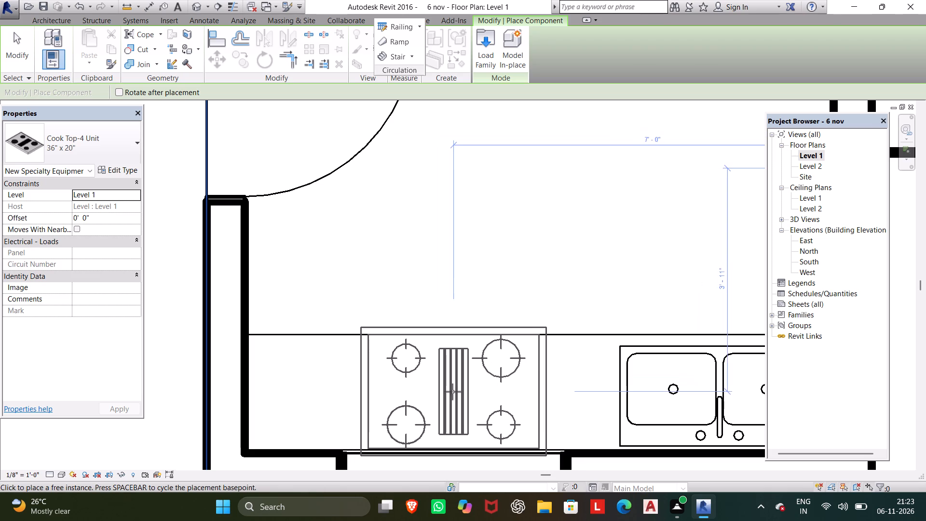
pyautogui.click(459, 386)
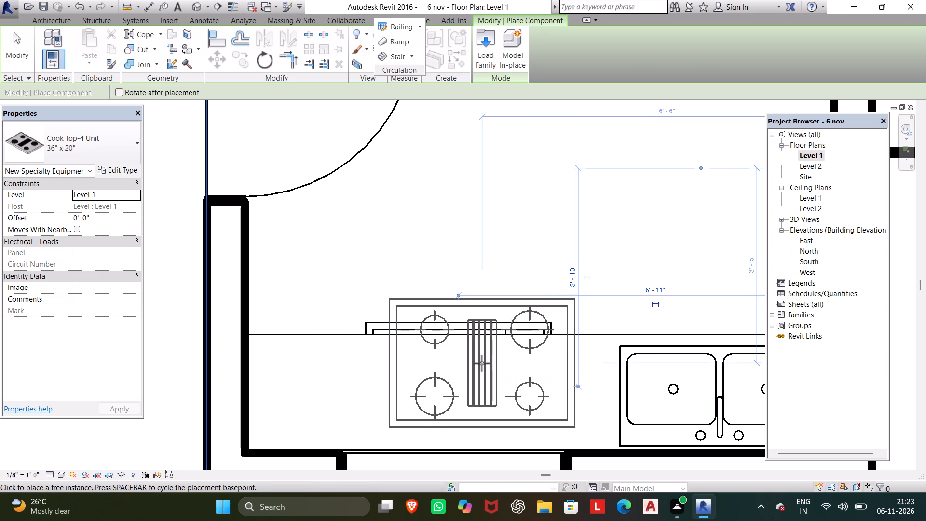
pyautogui.press('Escape')
pyautogui.press('Escape')
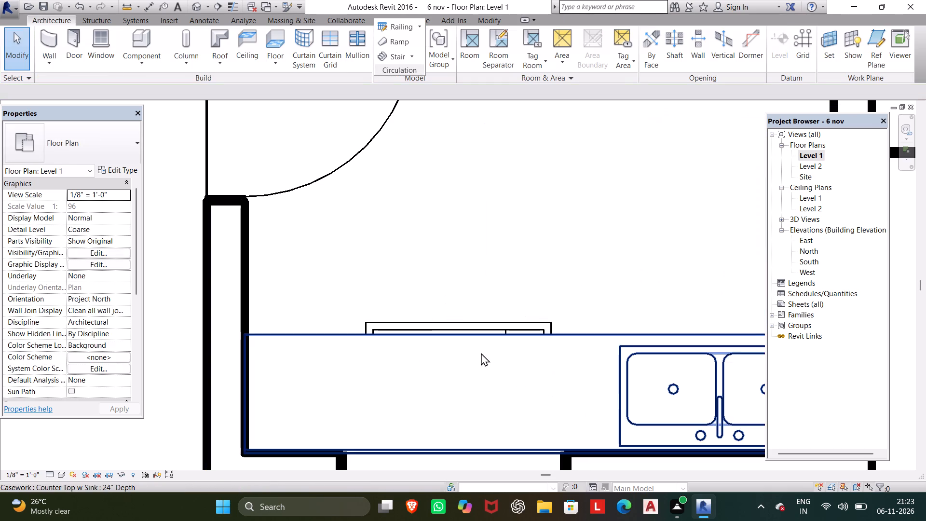
# Set the cooktop's Offset from Level 1 to 3'.
pyautogui.click(480, 323)
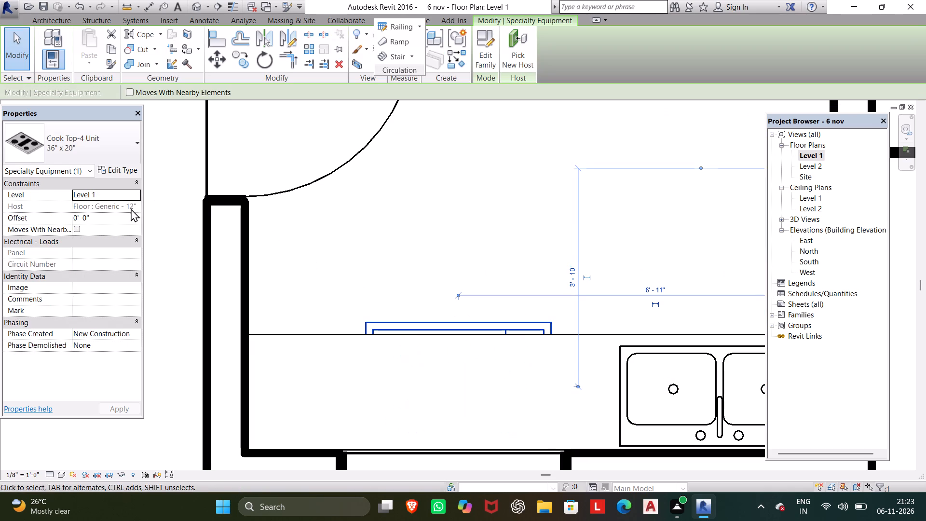
pyautogui.click(116, 217)
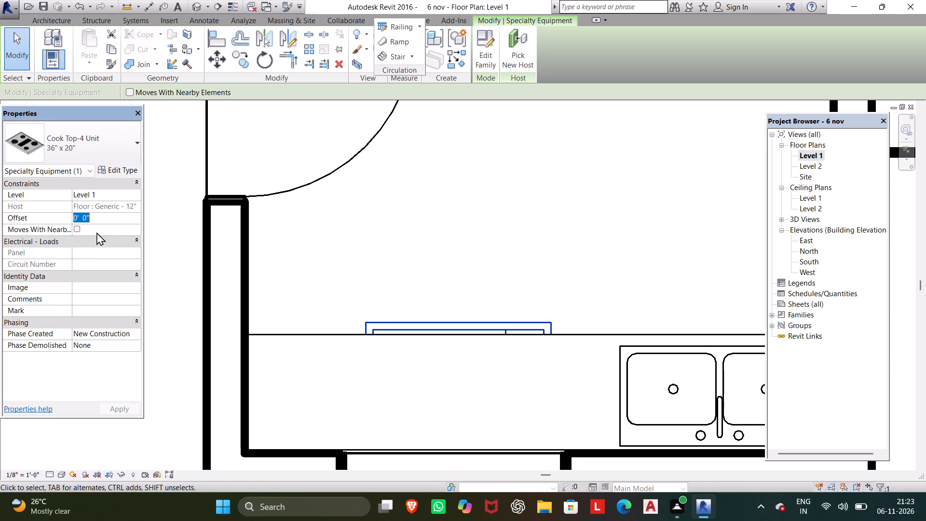
pyautogui.write("3'")
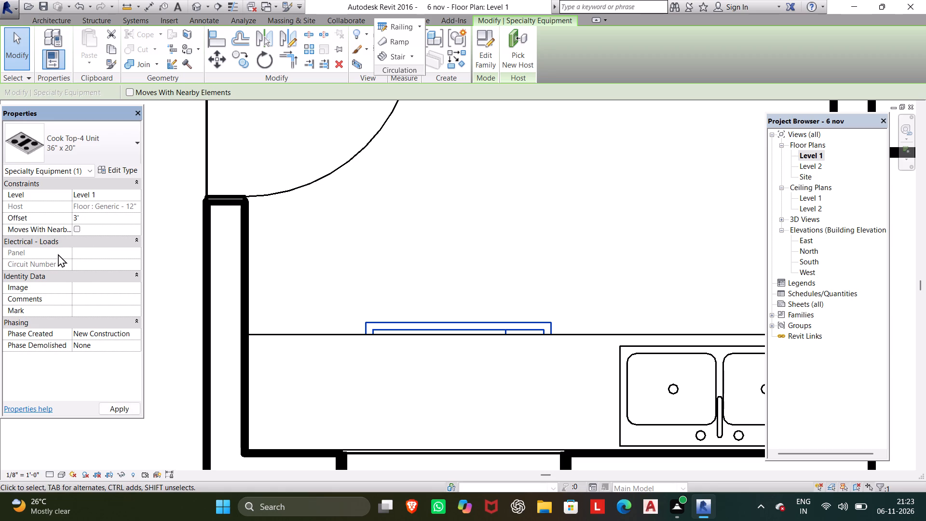
pyautogui.click(108, 407)
pyautogui.scroll(-2, 242, 413)
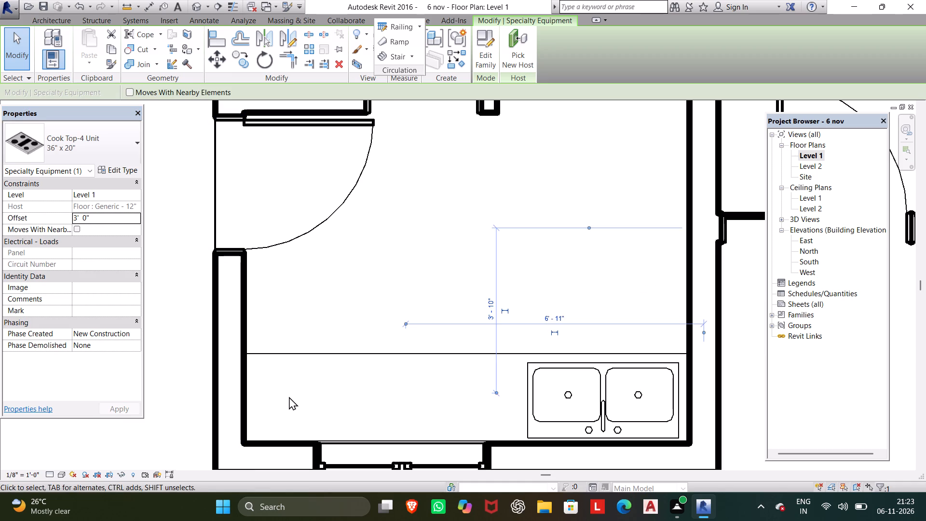
pyautogui.click(113, 217)
pyautogui.moveTo(113, 217); pyautogui.dragTo(42, 205)
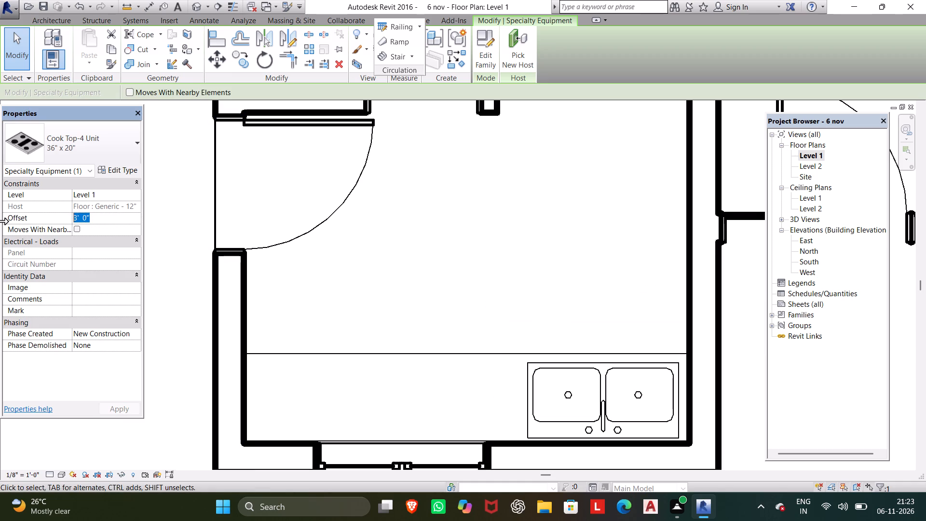
pyautogui.press('Escape')
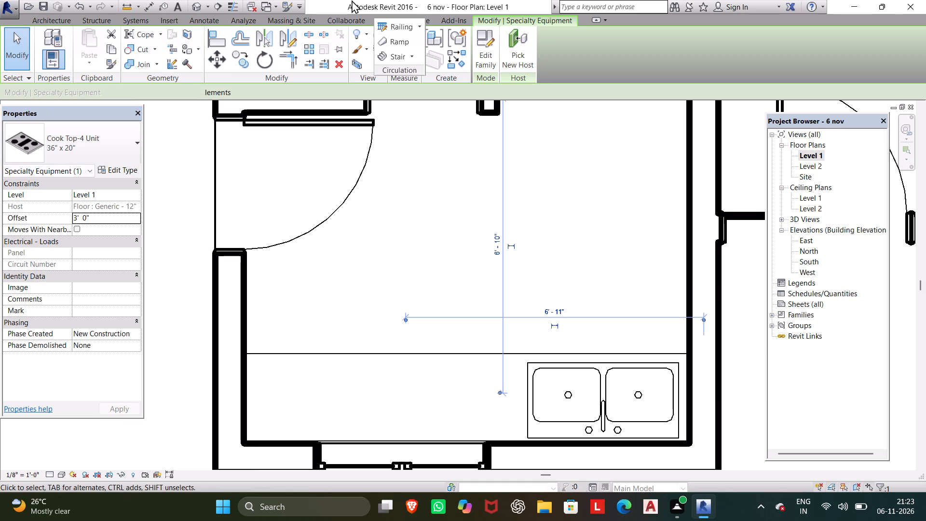
# Examine the cooktop's height above the countertop in the 3D view and check the countertop's type properties without editing them.
pyautogui.click(200, 4)
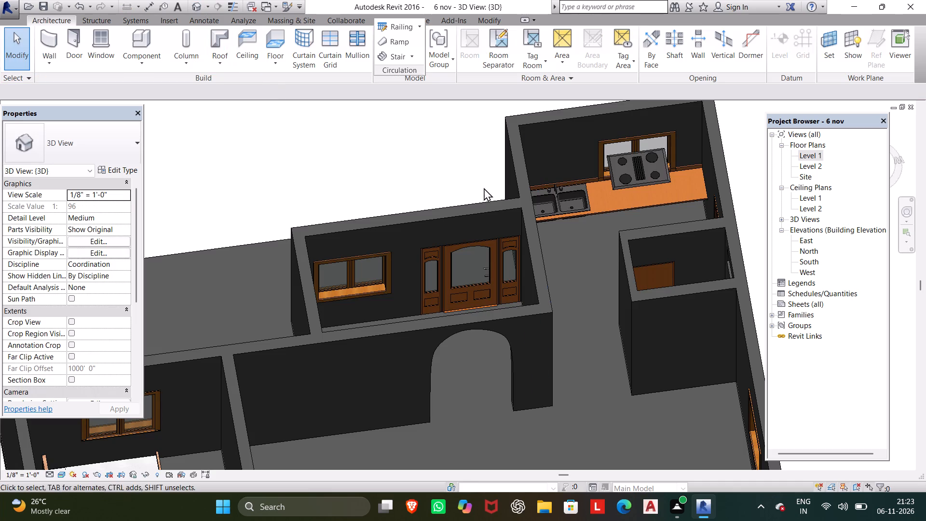
pyautogui.click(663, 182)
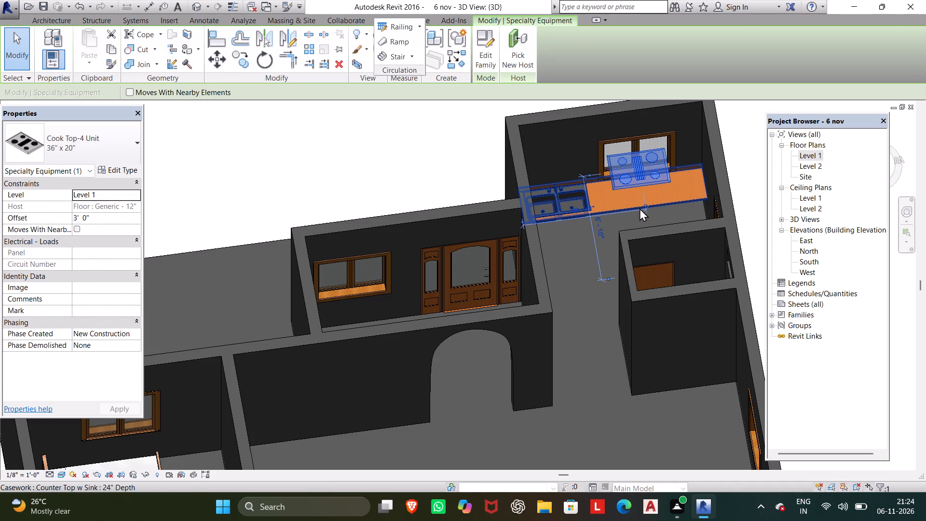
pyautogui.press('Escape')
pyautogui.click(616, 206)
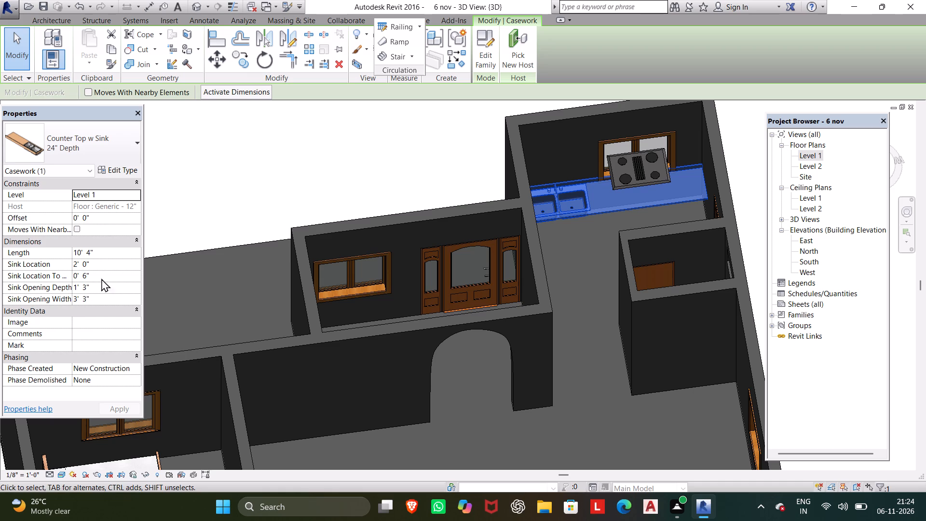
pyautogui.click(115, 171)
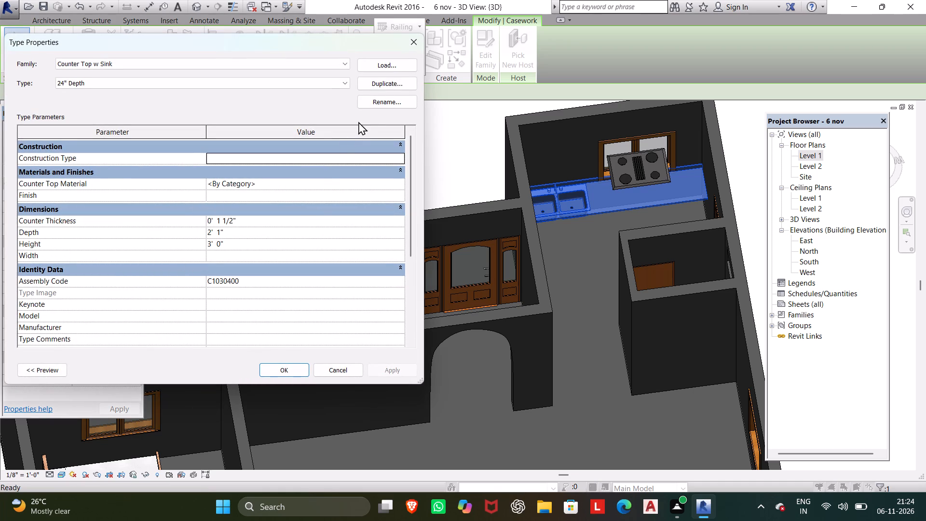
pyautogui.click(406, 47)
pyautogui.press('Escape')
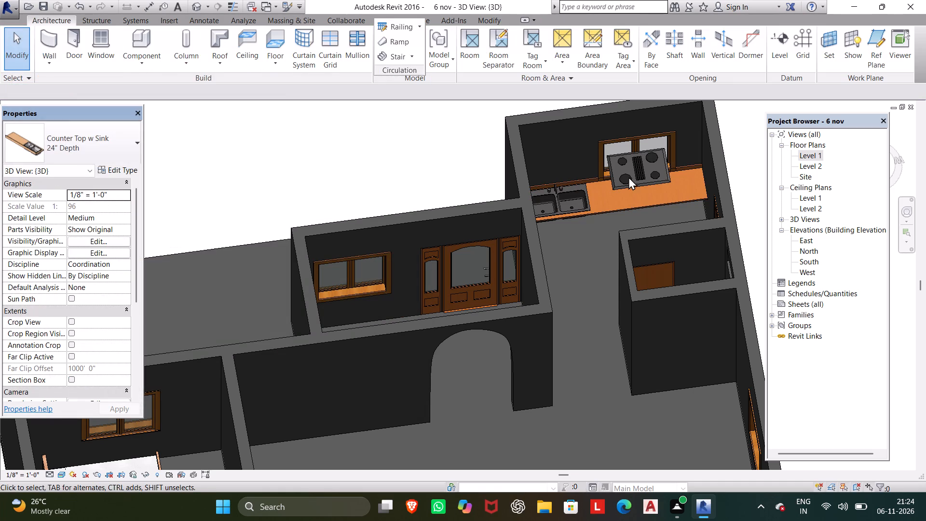
# Move the cooktop in the 3D view away from the window wall toward the countertop's front edge, keeping it west of the sink.
pyautogui.click(626, 179)
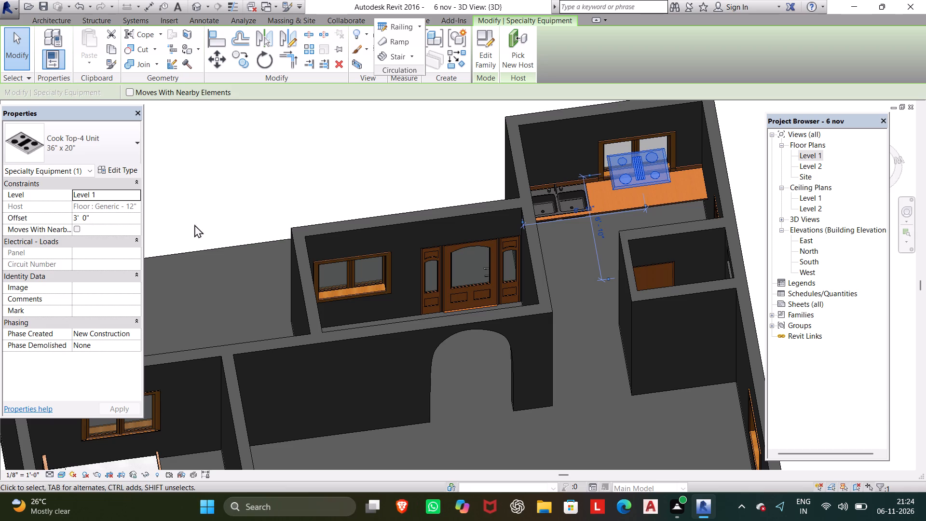
pyautogui.scroll(4, 607, 255)
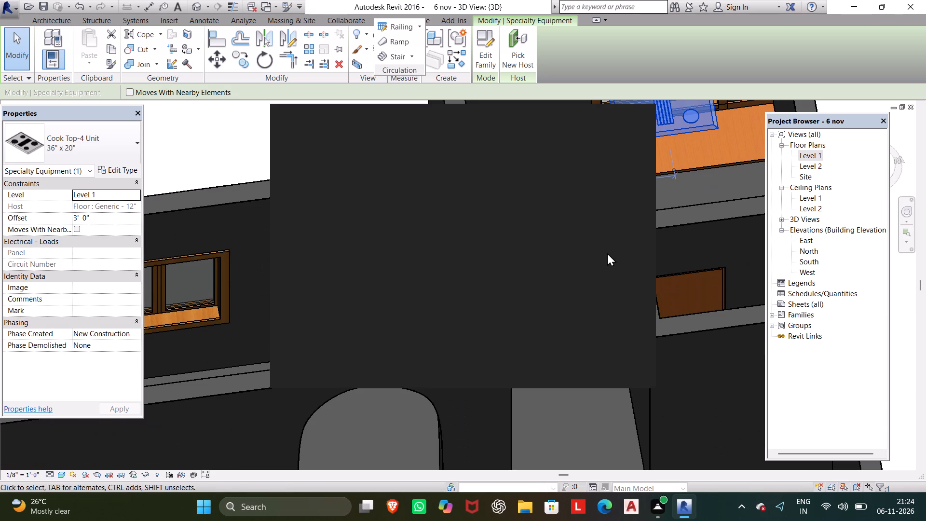
pyautogui.scroll(-3, 614, 237)
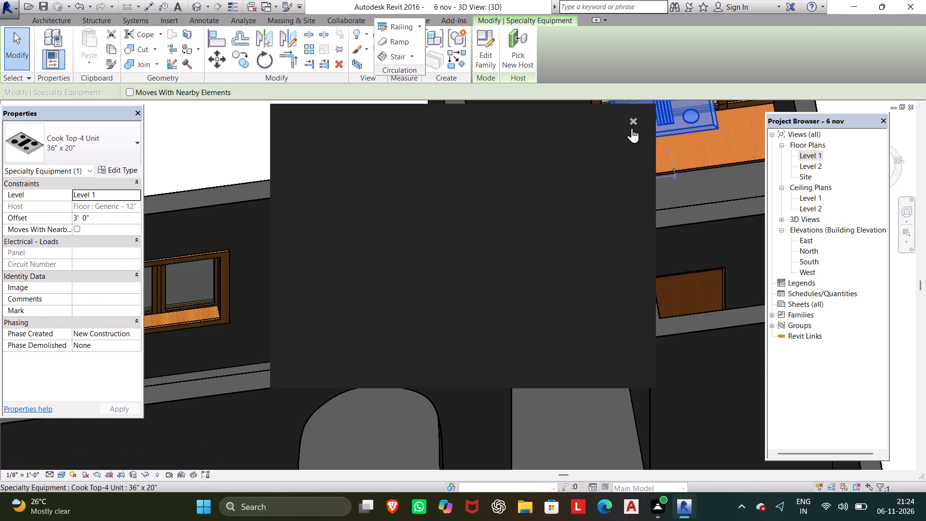
pyautogui.click(639, 123)
pyautogui.scroll(-1, 630, 164)
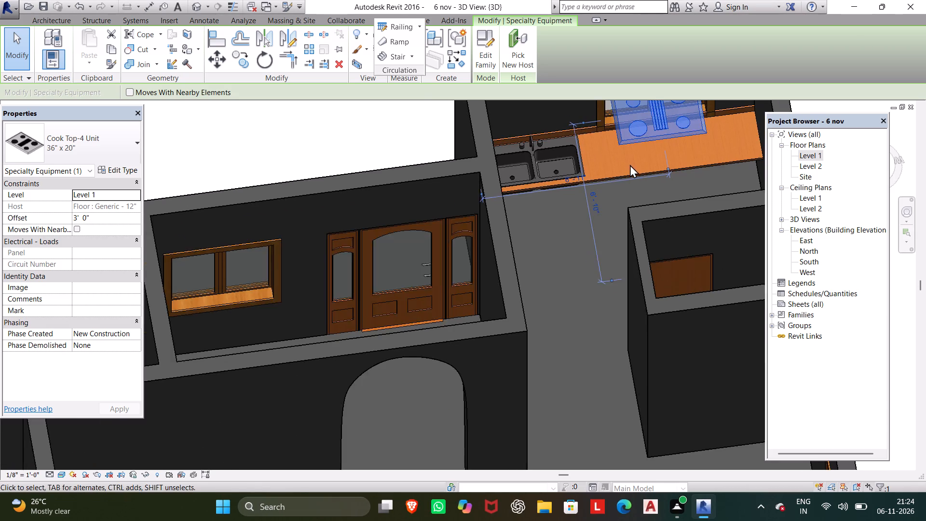
pyautogui.scroll(-1, 630, 165)
pyautogui.moveTo(630, 165); pyautogui.dragTo(578, 200, button='middle')
pyautogui.moveTo(597, 160); pyautogui.dragTo(602, 183)
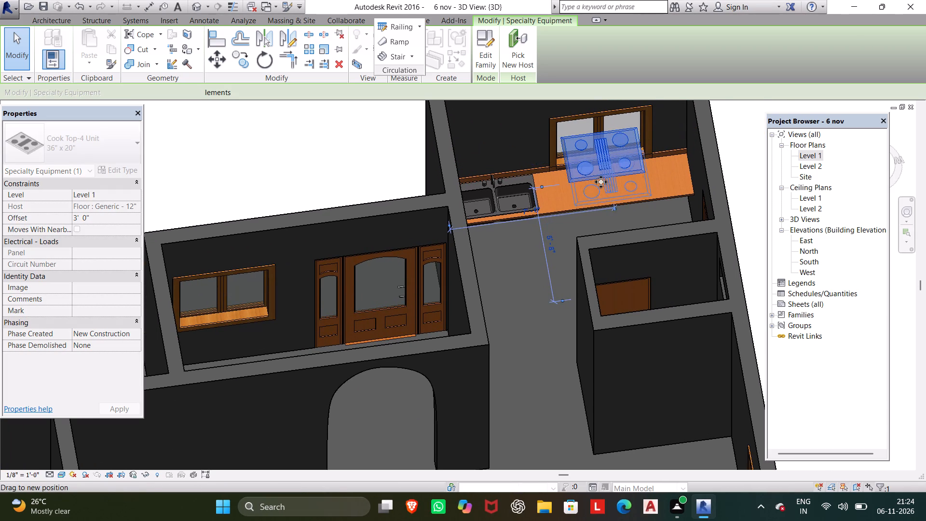
pyautogui.scroll(6, 600, 180)
pyautogui.moveTo(580, 194); pyautogui.dragTo(590, 208)
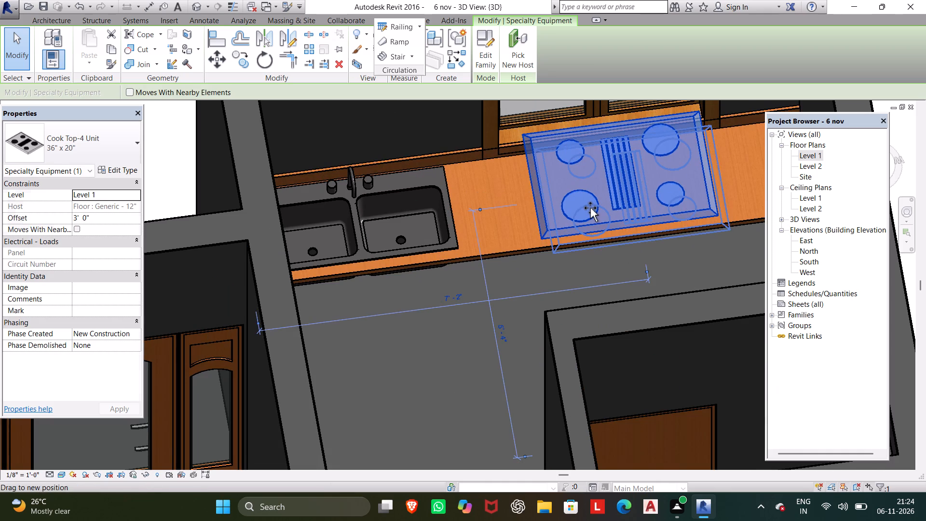
pyautogui.moveTo(590, 208); pyautogui.dragTo(592, 207)
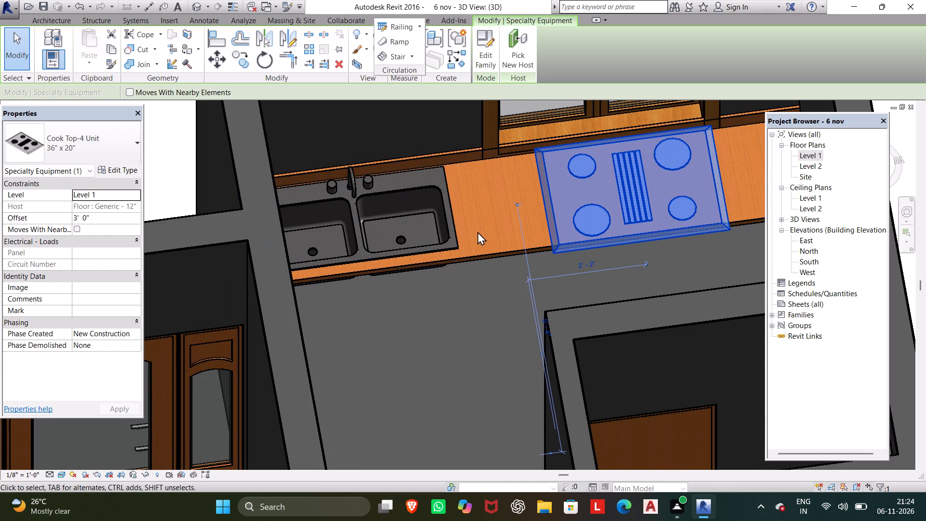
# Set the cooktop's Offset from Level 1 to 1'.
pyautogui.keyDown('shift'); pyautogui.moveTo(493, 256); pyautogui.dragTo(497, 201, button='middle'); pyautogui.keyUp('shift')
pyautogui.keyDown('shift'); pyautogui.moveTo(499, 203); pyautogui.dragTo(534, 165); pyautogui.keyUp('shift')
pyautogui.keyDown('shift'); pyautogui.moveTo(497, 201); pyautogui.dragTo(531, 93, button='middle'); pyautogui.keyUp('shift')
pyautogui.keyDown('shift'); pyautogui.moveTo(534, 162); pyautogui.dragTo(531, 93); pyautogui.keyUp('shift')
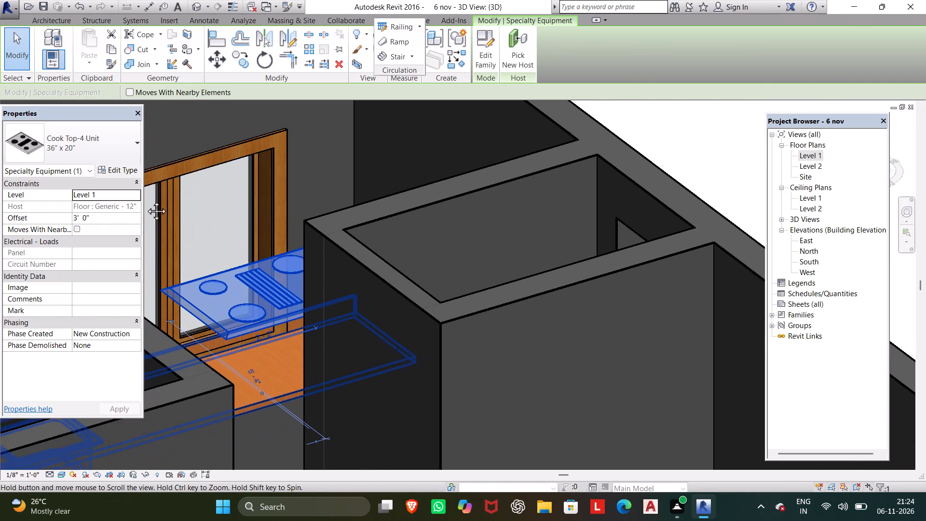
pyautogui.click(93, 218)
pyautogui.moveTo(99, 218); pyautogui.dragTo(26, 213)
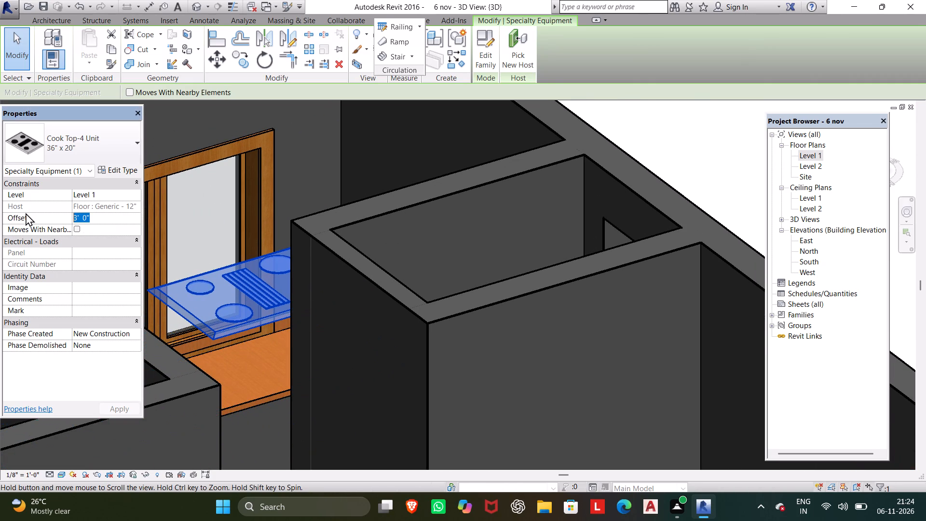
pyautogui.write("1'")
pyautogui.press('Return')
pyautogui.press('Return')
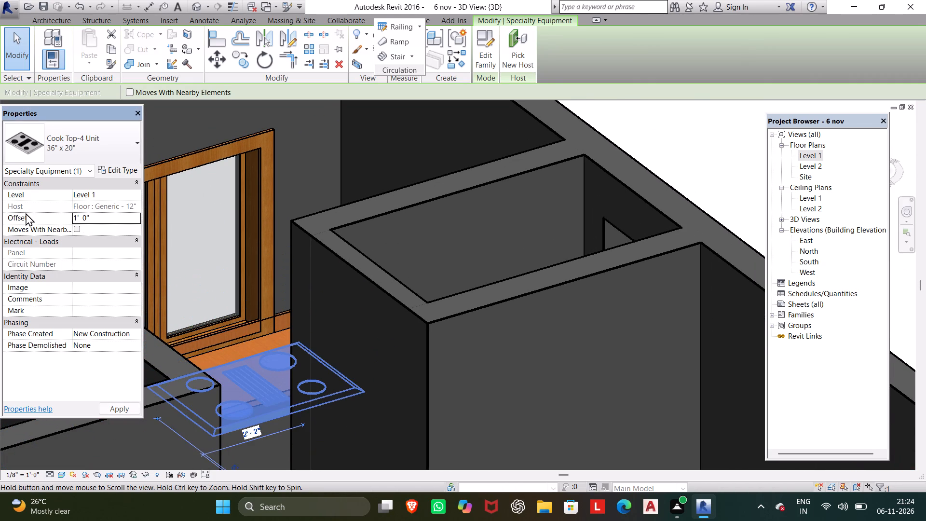
# Nudge the cooktop about 1' back toward the window wall so that it sits over the countertop west of the sink.
pyautogui.moveTo(375, 212); pyautogui.dragTo(398, 171, button='middle')
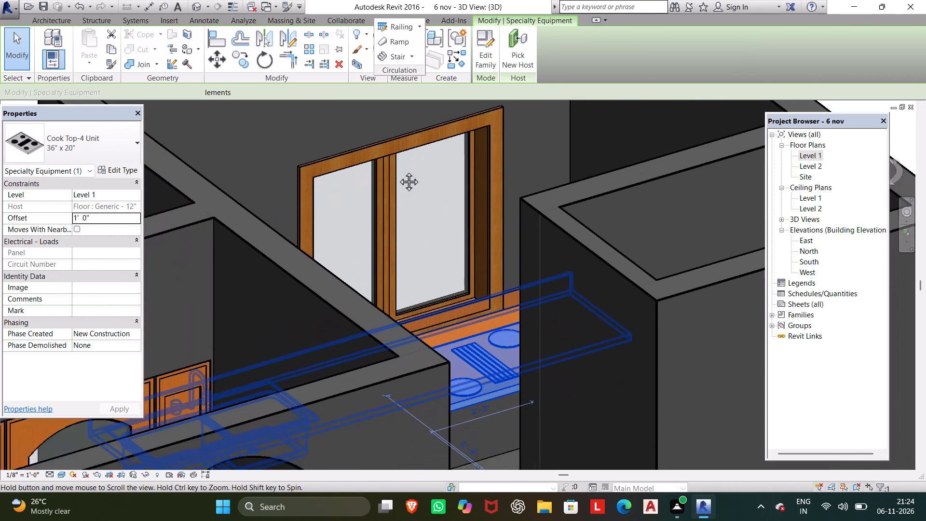
pyautogui.moveTo(398, 171); pyautogui.dragTo(400, 164, button='middle')
pyautogui.scroll(-1, 404, 194)
pyautogui.keyDown('shift'); pyautogui.moveTo(404, 204); pyautogui.dragTo(395, 306, button='middle'); pyautogui.keyUp('shift')
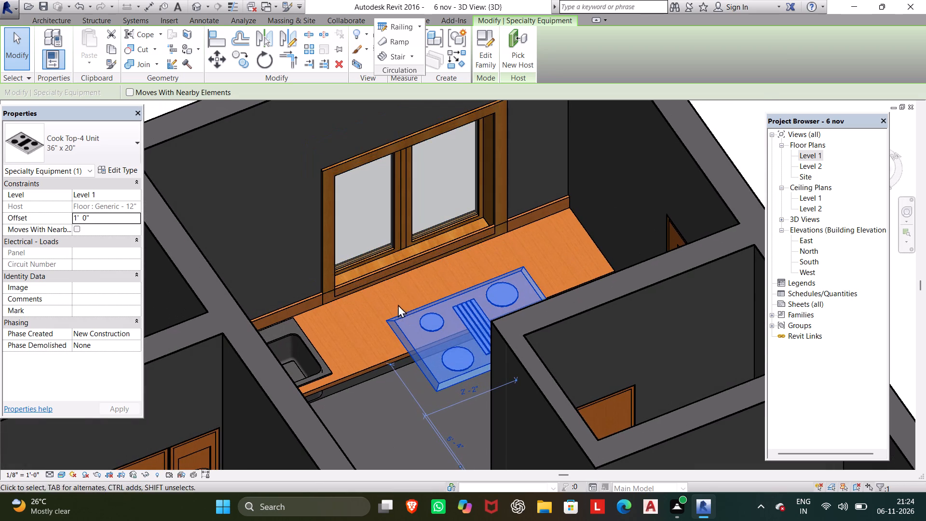
pyautogui.click(403, 327)
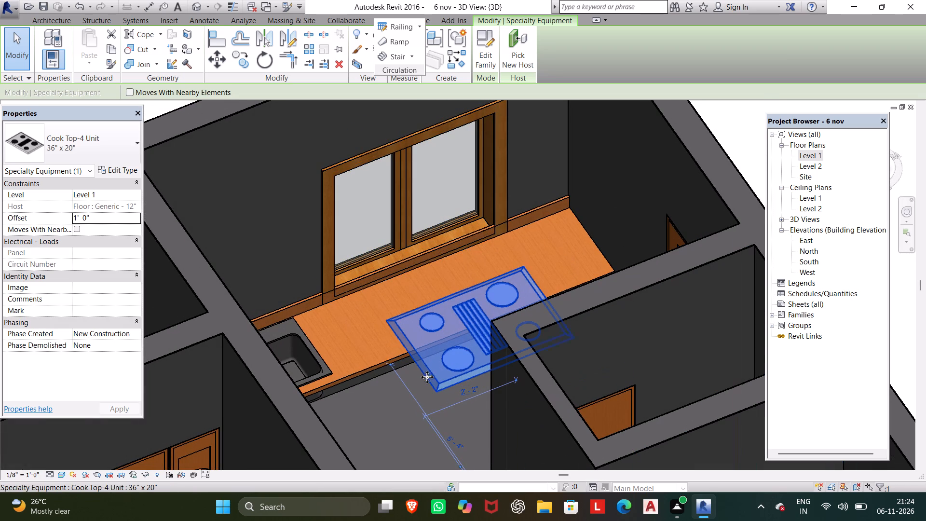
pyautogui.click(427, 374)
pyautogui.press('Up')
pyautogui.press('Up')
pyautogui.press('Up')
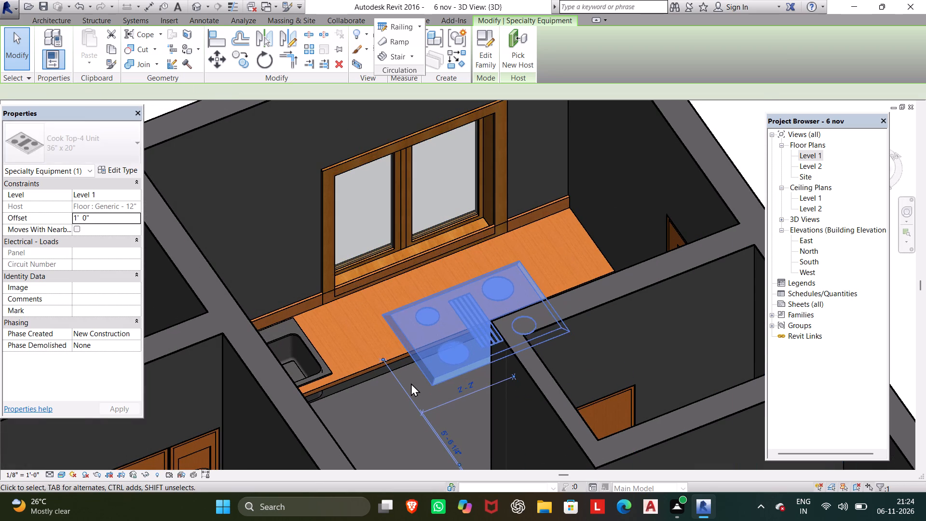
pyautogui.press('Up')
pyautogui.press('Up')
pyautogui.press('Up')
pyautogui.press('Up')
pyautogui.press('Up')
pyautogui.press('Up')
pyautogui.press('Up')
pyautogui.press('Up')
pyautogui.press('Up')
pyautogui.press('Up')
pyautogui.press('Up')
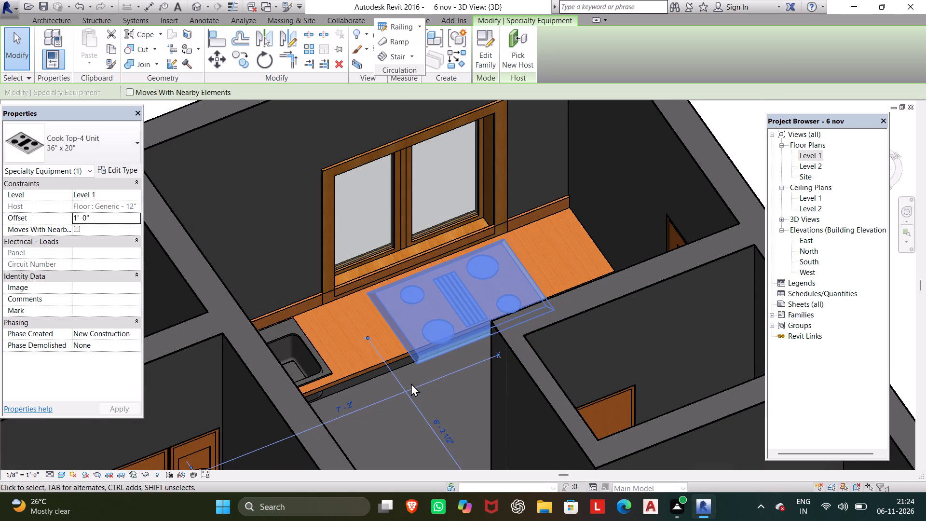
pyautogui.press('Up')
pyautogui.press('Up')
pyautogui.press('Up')
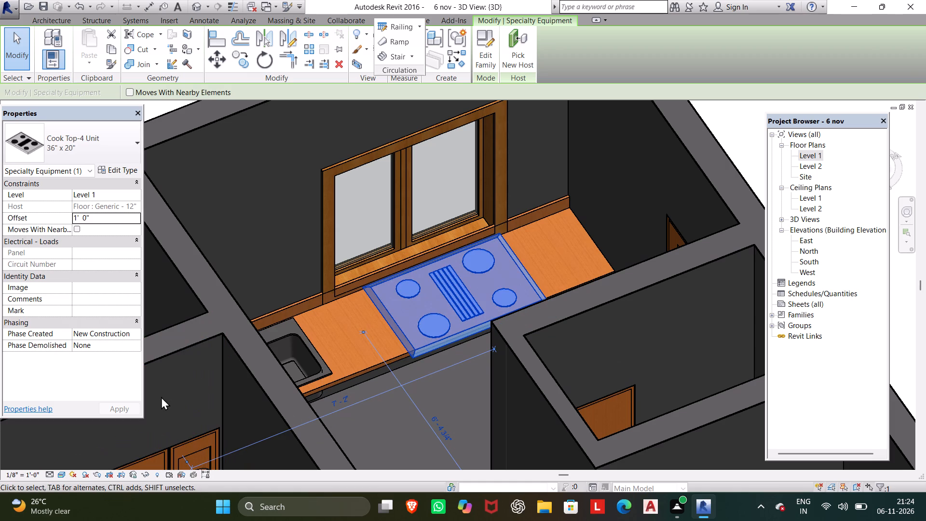
pyautogui.press('Escape')
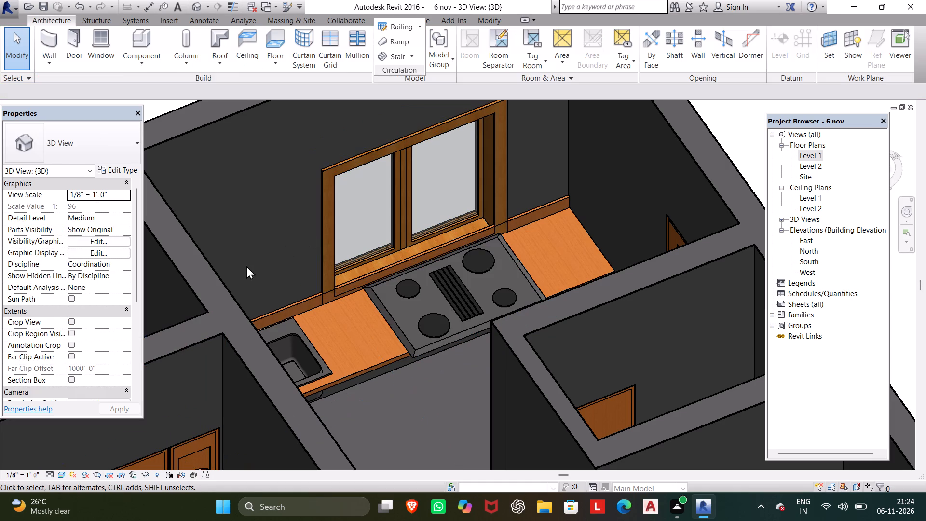
# Lower the cooktop onto the countertop by setting its Offset from Level 1 to 0.5' (6").
pyautogui.keyDown('shift'); pyautogui.moveTo(434, 399); pyautogui.dragTo(439, 363, button='middle'); pyautogui.keyUp('shift')
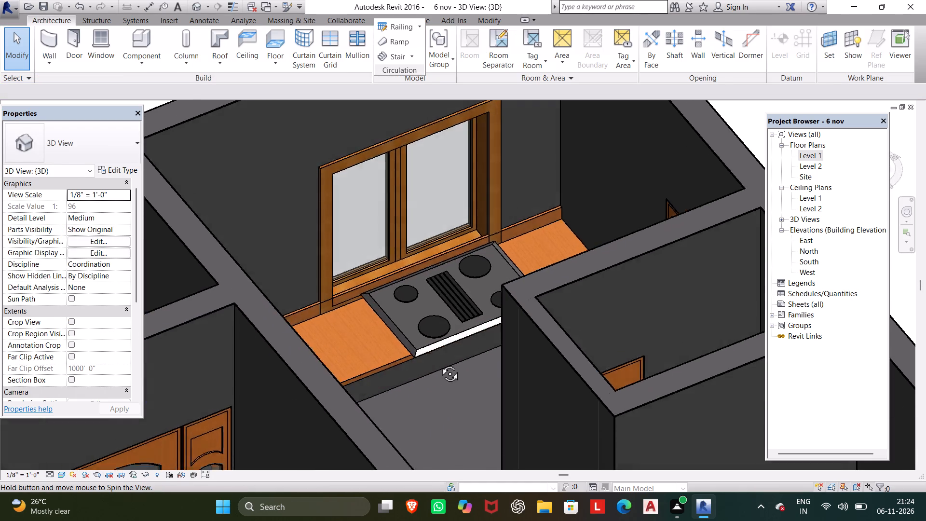
pyautogui.keyDown('shift'); pyautogui.moveTo(439, 363); pyautogui.dragTo(404, 222, button='middle'); pyautogui.keyUp('shift')
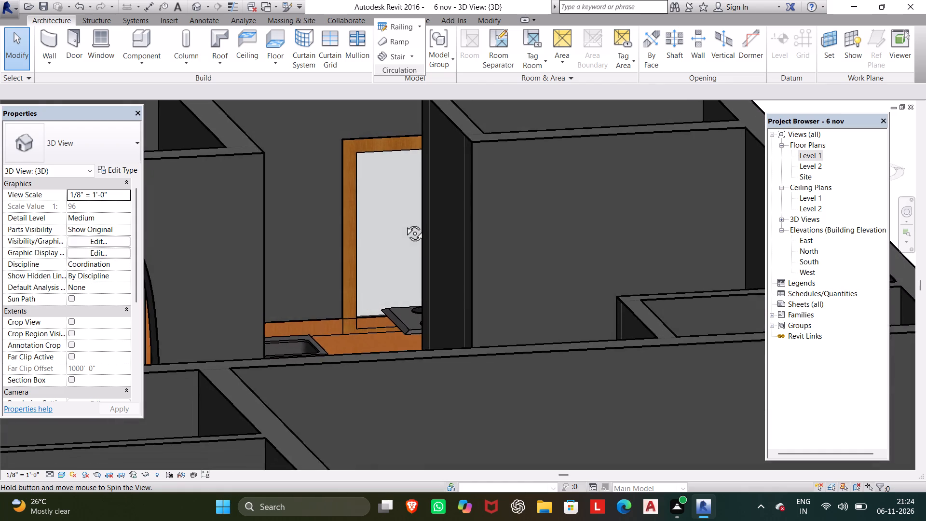
pyautogui.keyDown('shift'); pyautogui.moveTo(404, 222); pyautogui.dragTo(416, 236, button='middle'); pyautogui.keyUp('shift')
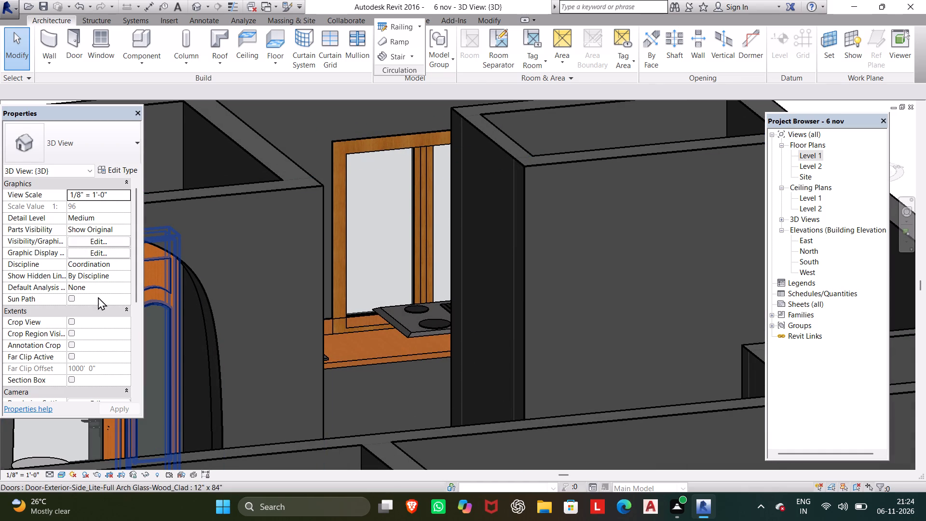
pyautogui.click(413, 335)
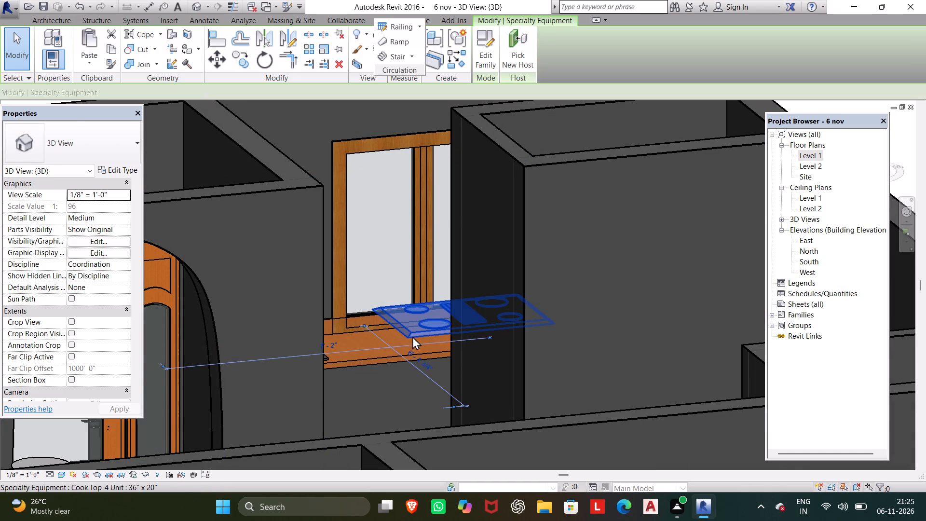
pyautogui.click(110, 219)
pyautogui.moveTo(110, 218); pyautogui.dragTo(10, 226)
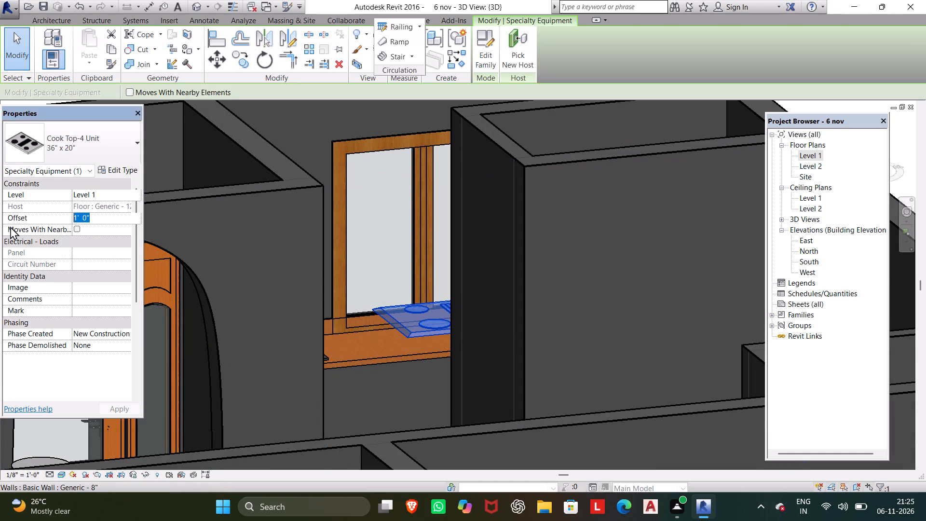
pyautogui.write("0.5'")
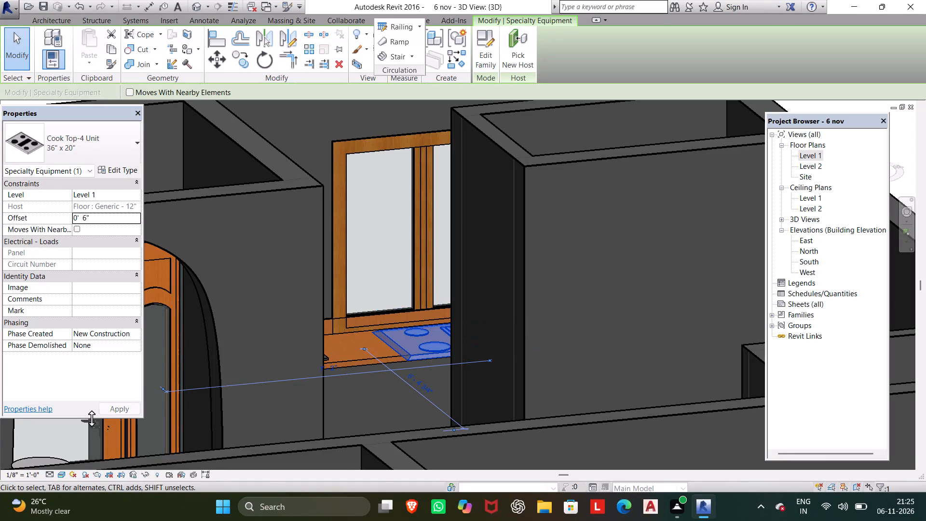
pyautogui.click(125, 412)
pyautogui.press('Escape')
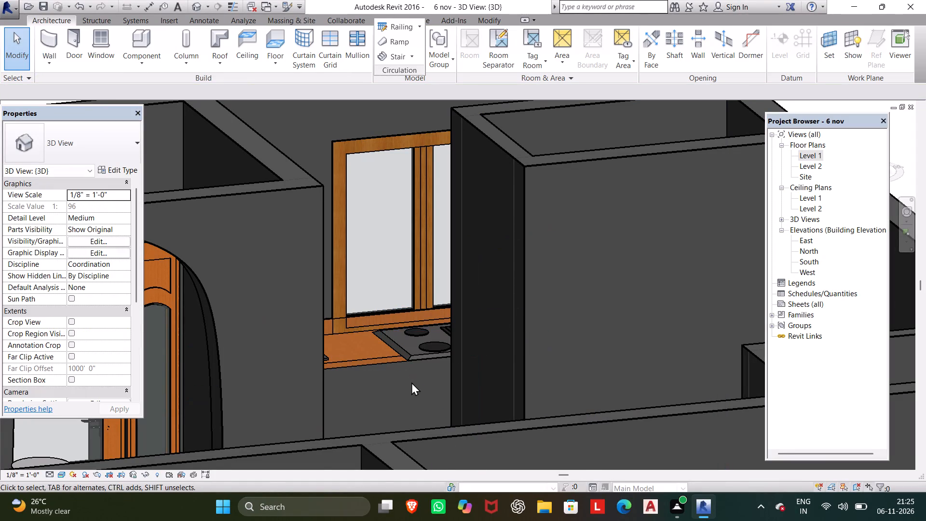
# Nudge the cooktop about 3/4" along the countertop, away from the sink.
pyautogui.keyDown('shift'); pyautogui.moveTo(414, 388); pyautogui.dragTo(433, 370, button='middle'); pyautogui.keyUp('shift')
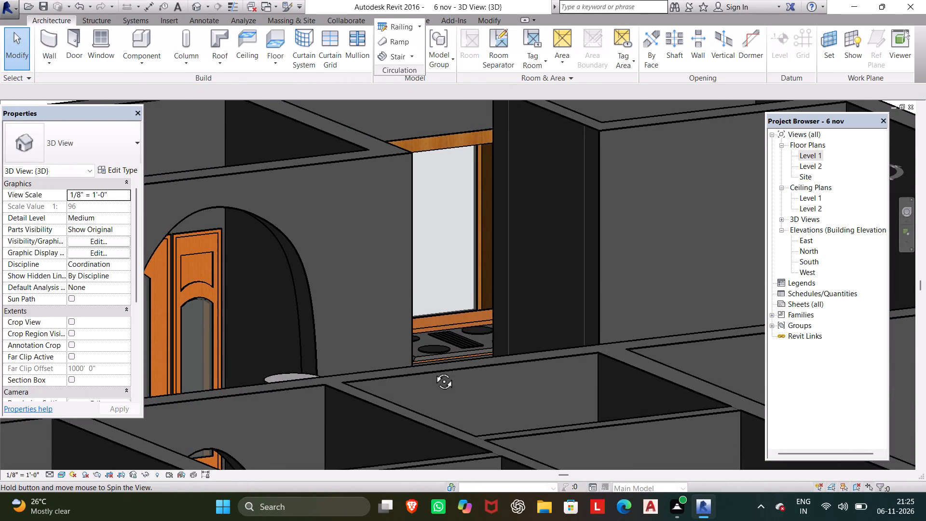
pyautogui.keyDown('shift'); pyautogui.moveTo(433, 370); pyautogui.dragTo(512, 494, button='middle'); pyautogui.keyUp('shift')
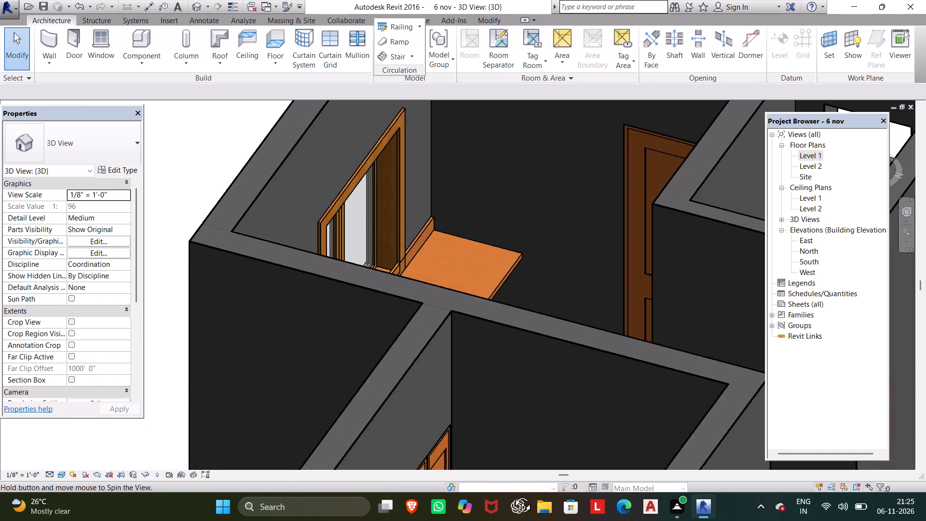
pyautogui.keyDown('shift'); pyautogui.moveTo(512, 494); pyautogui.dragTo(474, 485, button='middle'); pyautogui.keyUp('shift')
pyautogui.click(524, 326)
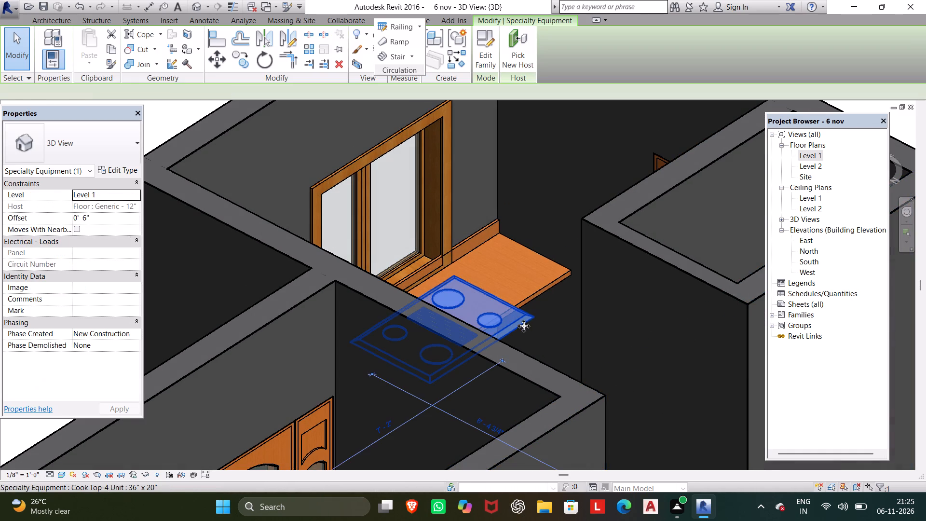
pyautogui.press('Up')
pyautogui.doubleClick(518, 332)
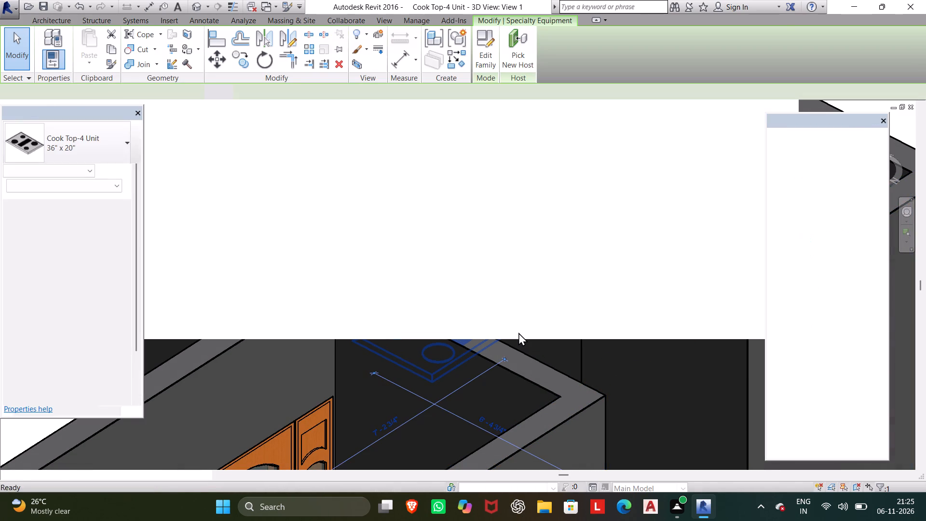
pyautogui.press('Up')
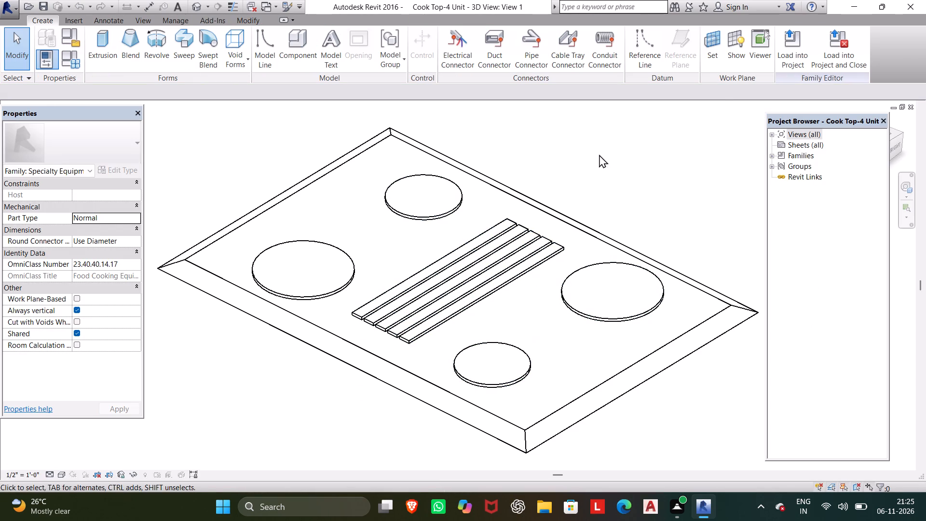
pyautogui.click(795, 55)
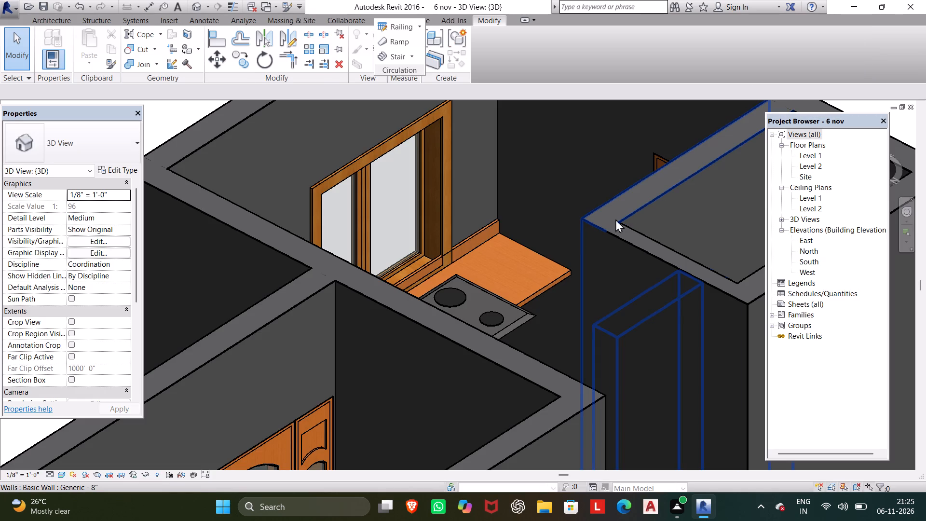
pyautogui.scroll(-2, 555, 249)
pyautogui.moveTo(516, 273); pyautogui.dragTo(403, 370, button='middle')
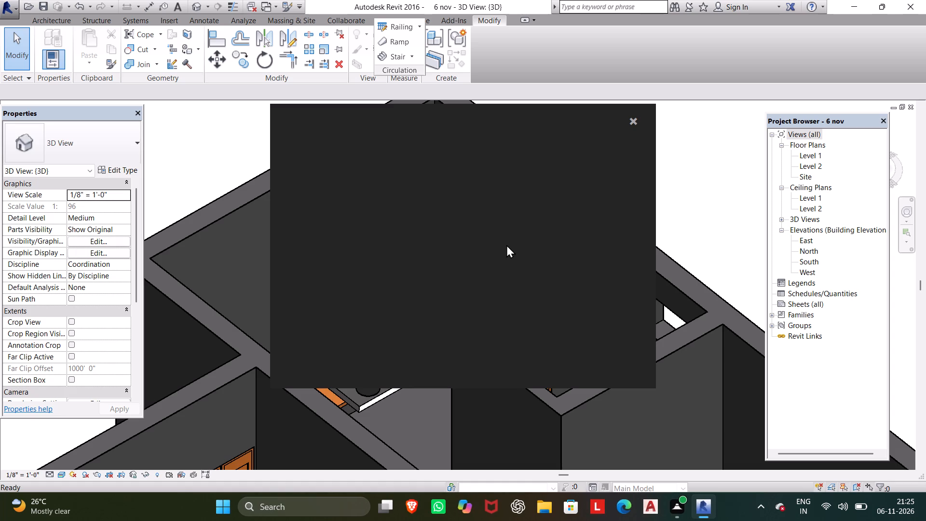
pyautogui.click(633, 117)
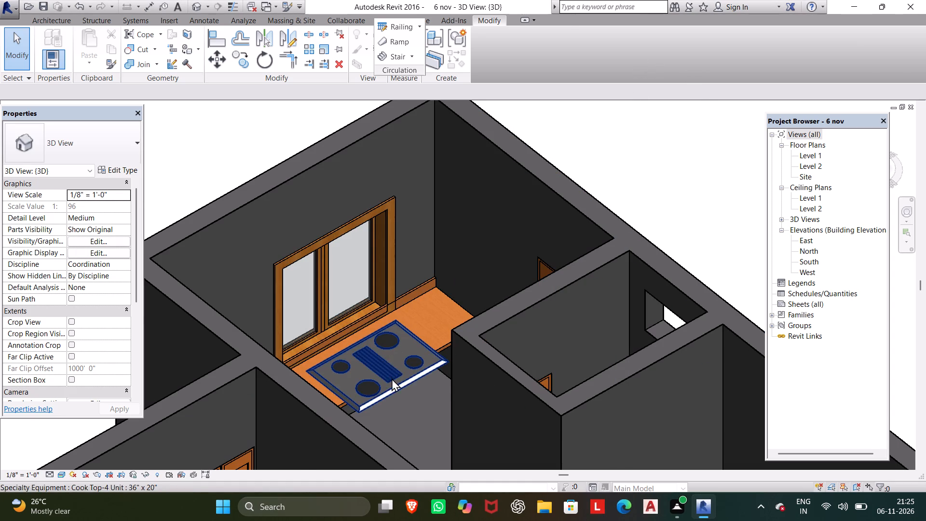
# Nudge the cooktop about 4" closer to the window wall so it fits within the countertop's depth.
pyautogui.click(392, 378)
pyautogui.press('Up')
pyautogui.press('Up')
pyautogui.press('Up')
pyautogui.press('Up')
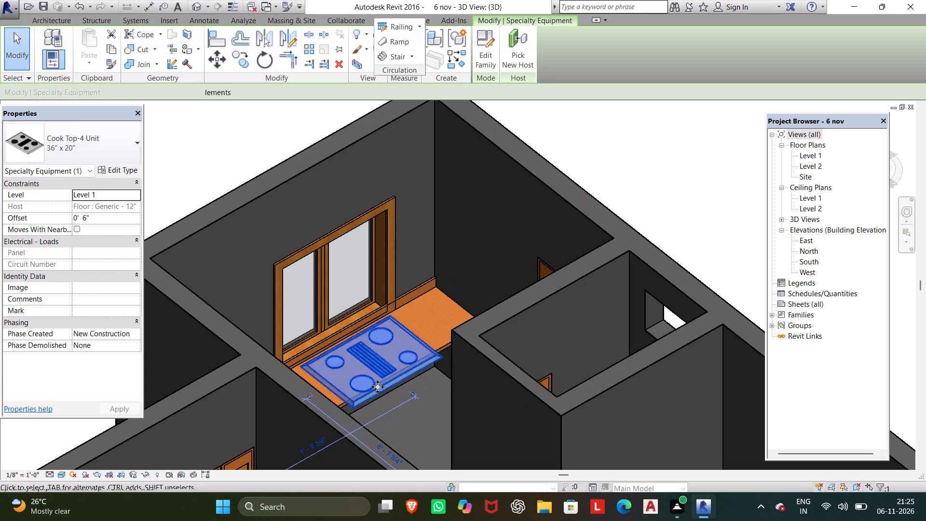
pyautogui.press('Escape')
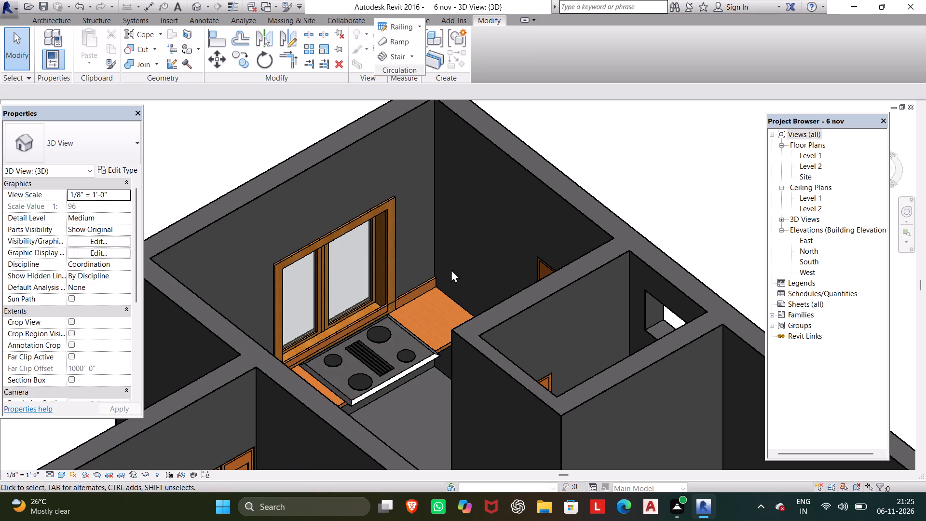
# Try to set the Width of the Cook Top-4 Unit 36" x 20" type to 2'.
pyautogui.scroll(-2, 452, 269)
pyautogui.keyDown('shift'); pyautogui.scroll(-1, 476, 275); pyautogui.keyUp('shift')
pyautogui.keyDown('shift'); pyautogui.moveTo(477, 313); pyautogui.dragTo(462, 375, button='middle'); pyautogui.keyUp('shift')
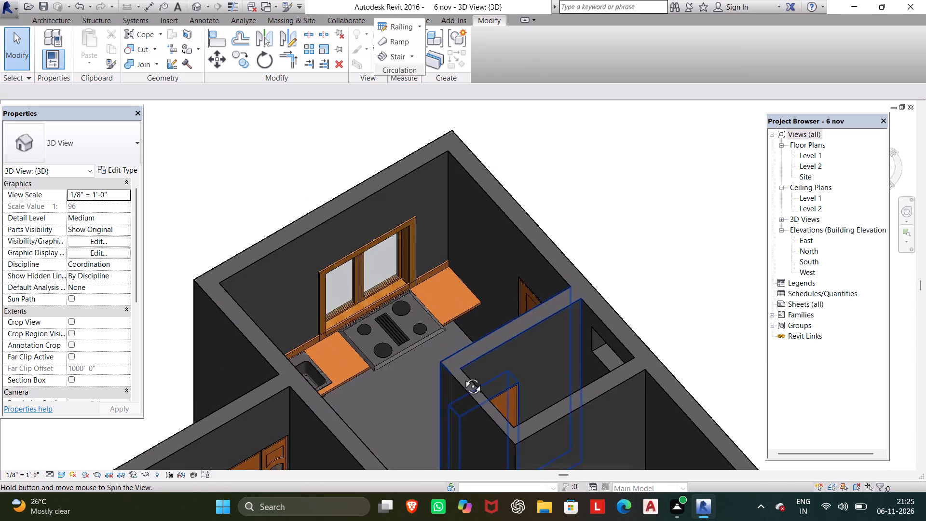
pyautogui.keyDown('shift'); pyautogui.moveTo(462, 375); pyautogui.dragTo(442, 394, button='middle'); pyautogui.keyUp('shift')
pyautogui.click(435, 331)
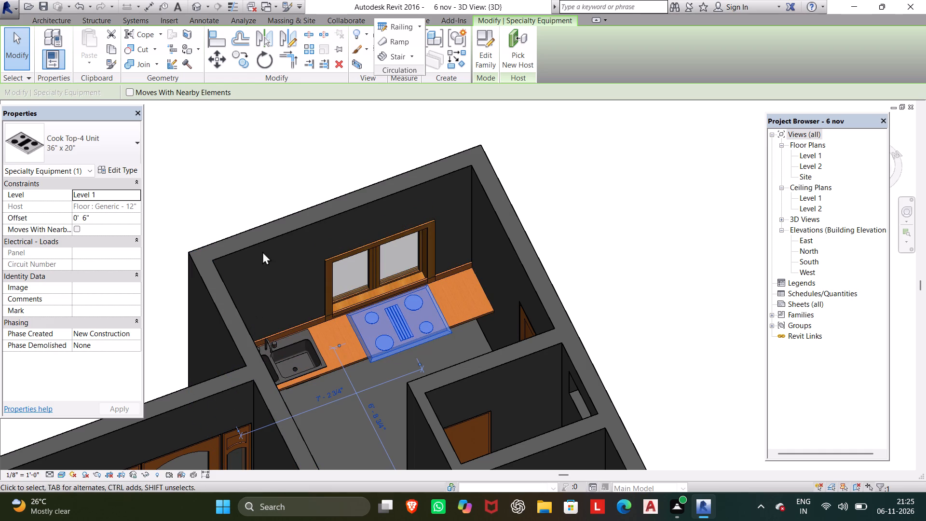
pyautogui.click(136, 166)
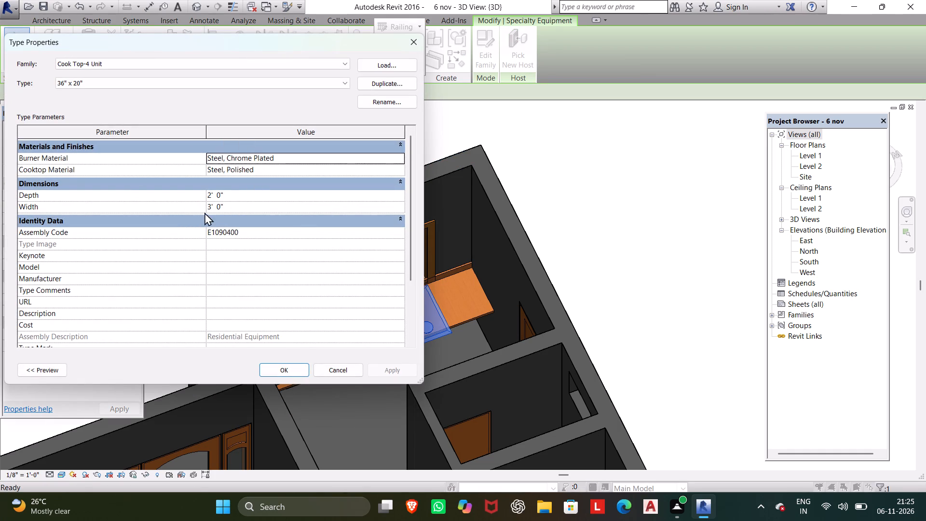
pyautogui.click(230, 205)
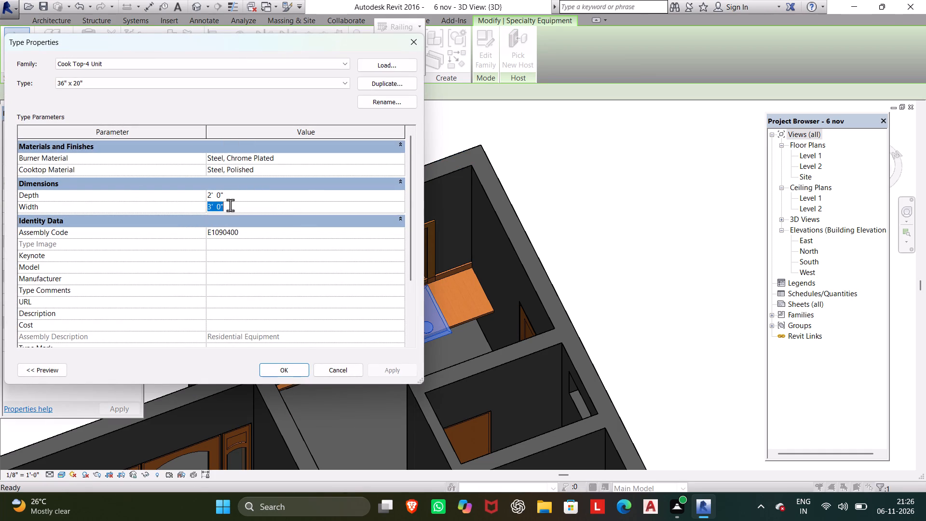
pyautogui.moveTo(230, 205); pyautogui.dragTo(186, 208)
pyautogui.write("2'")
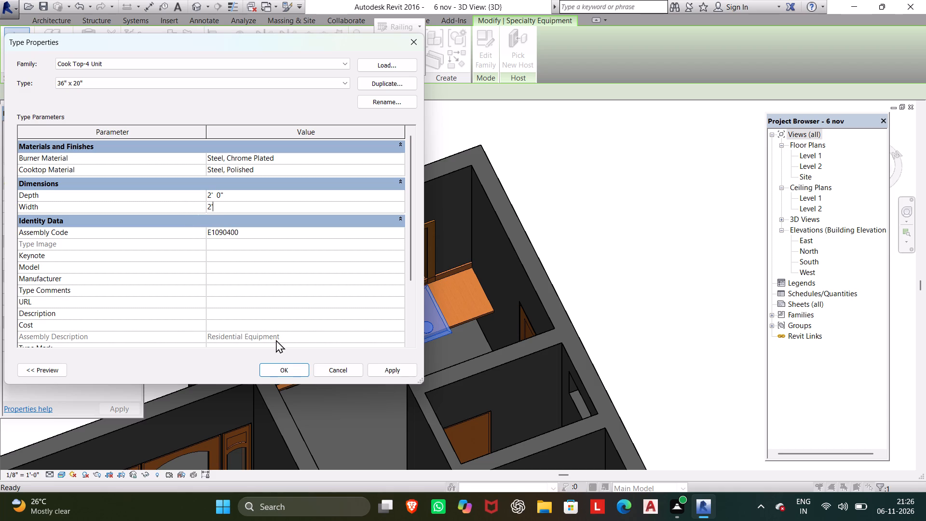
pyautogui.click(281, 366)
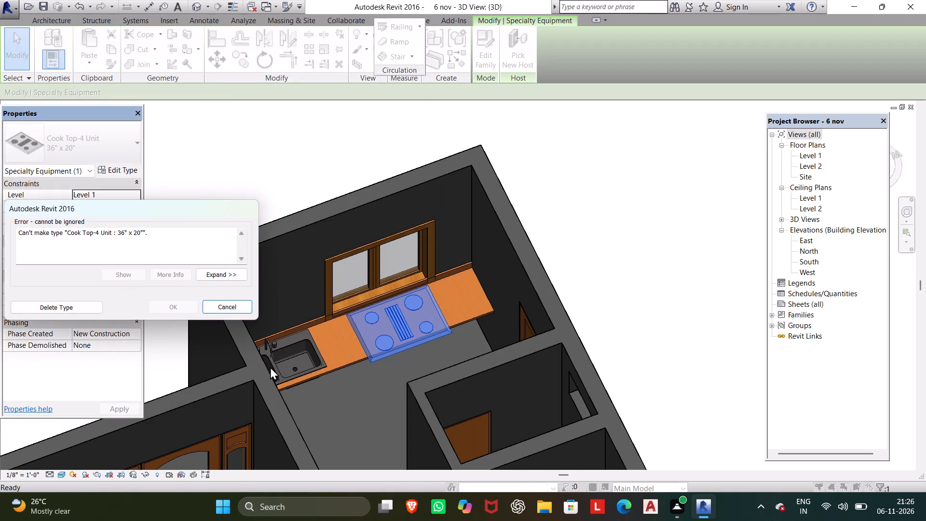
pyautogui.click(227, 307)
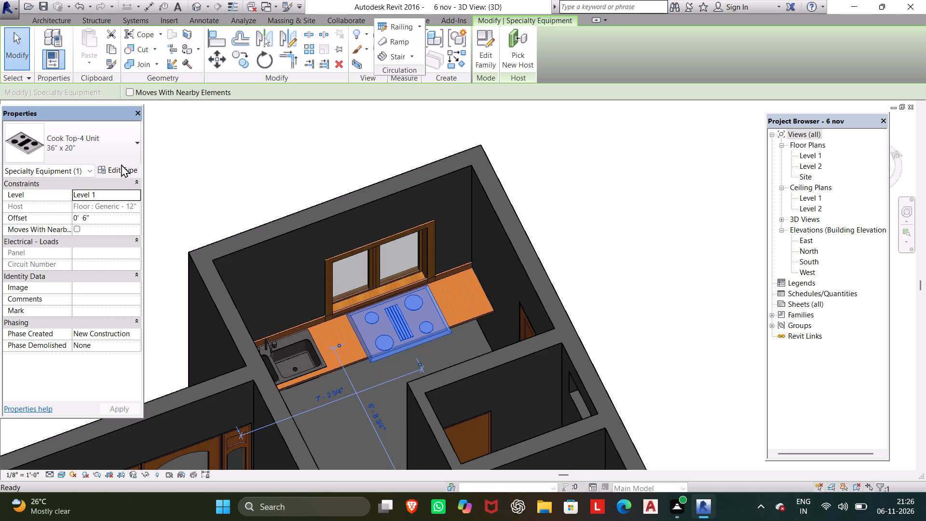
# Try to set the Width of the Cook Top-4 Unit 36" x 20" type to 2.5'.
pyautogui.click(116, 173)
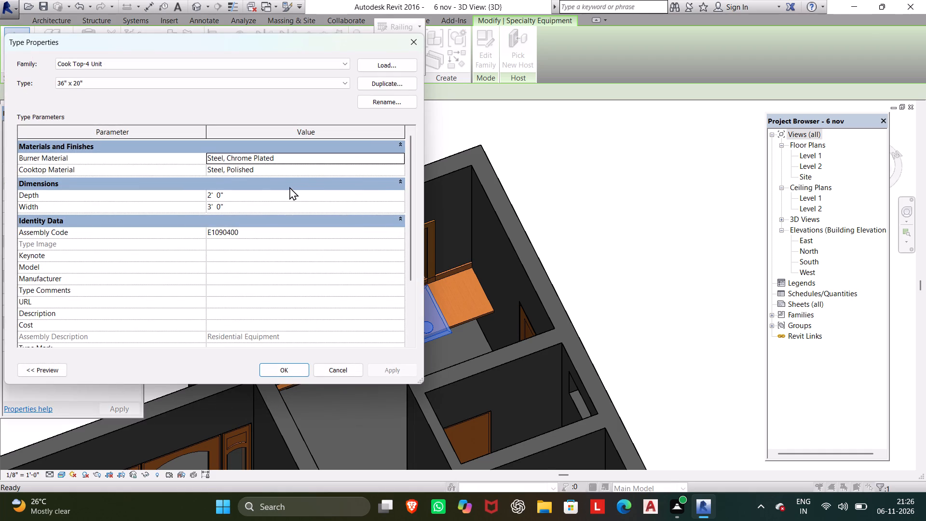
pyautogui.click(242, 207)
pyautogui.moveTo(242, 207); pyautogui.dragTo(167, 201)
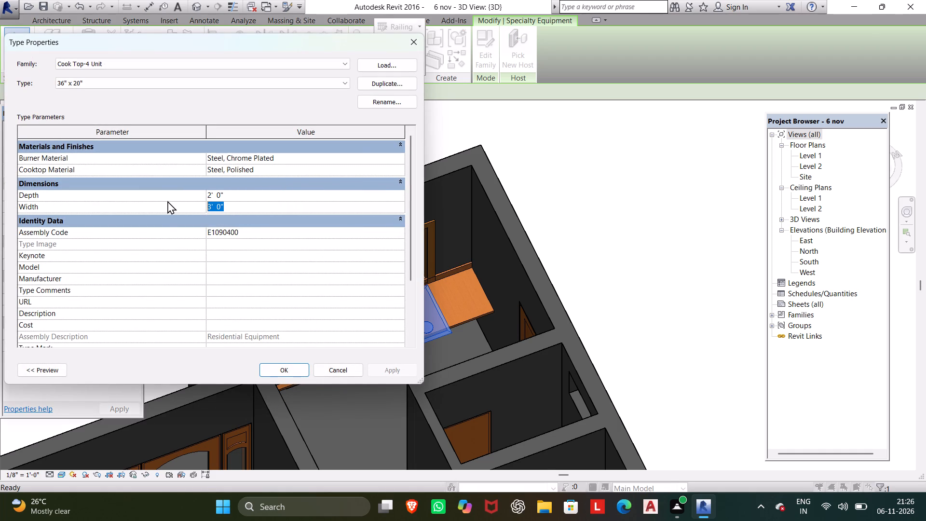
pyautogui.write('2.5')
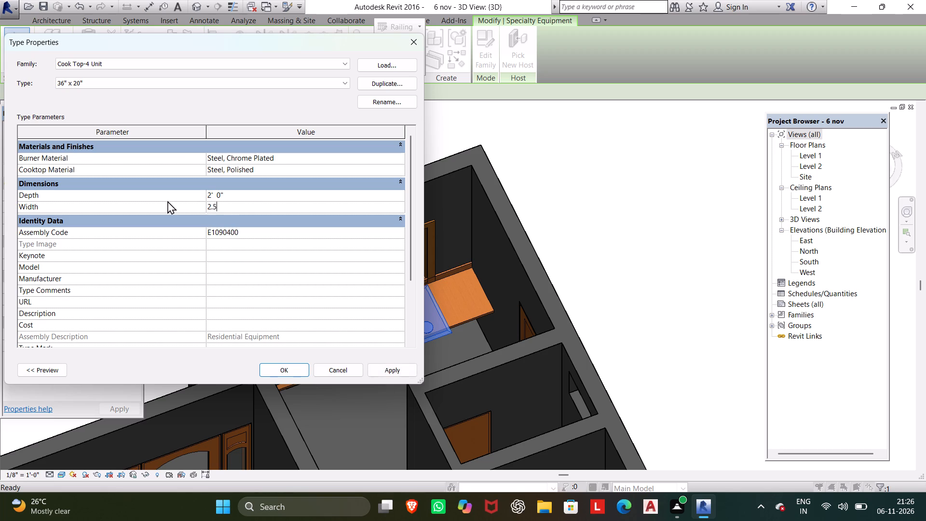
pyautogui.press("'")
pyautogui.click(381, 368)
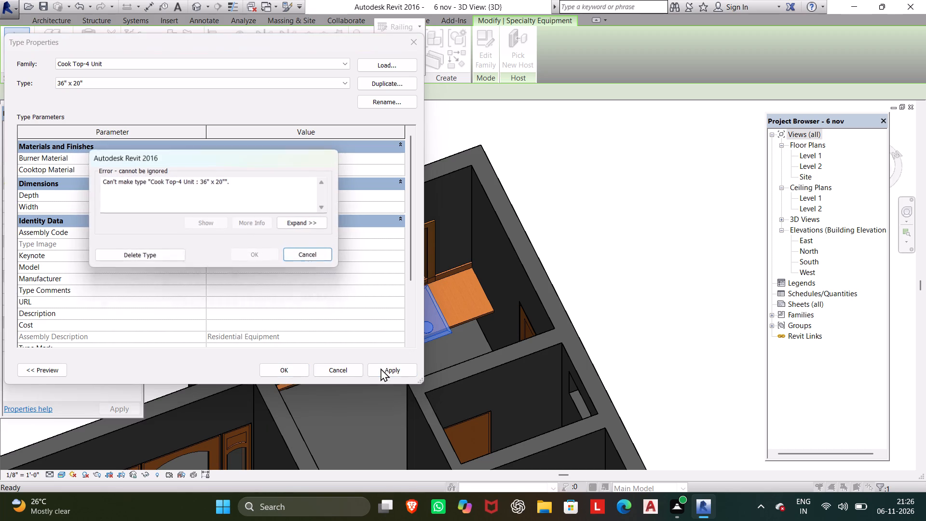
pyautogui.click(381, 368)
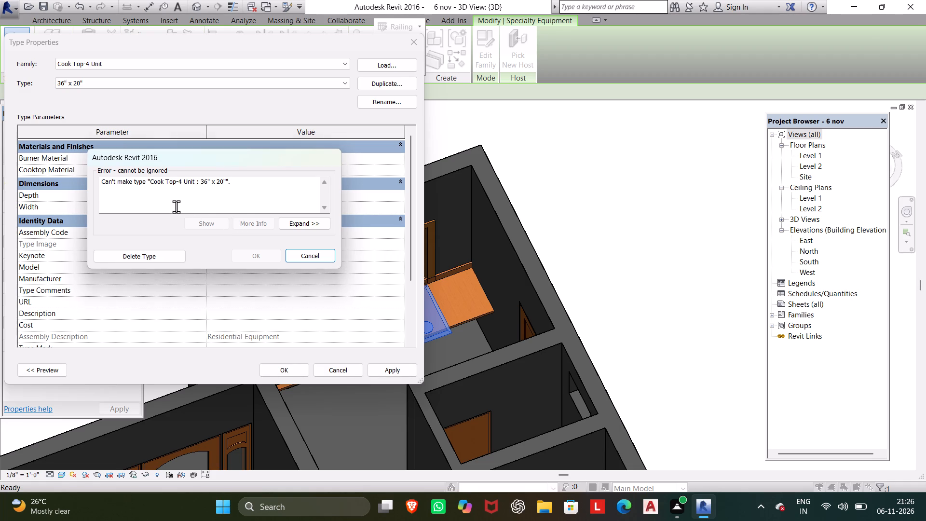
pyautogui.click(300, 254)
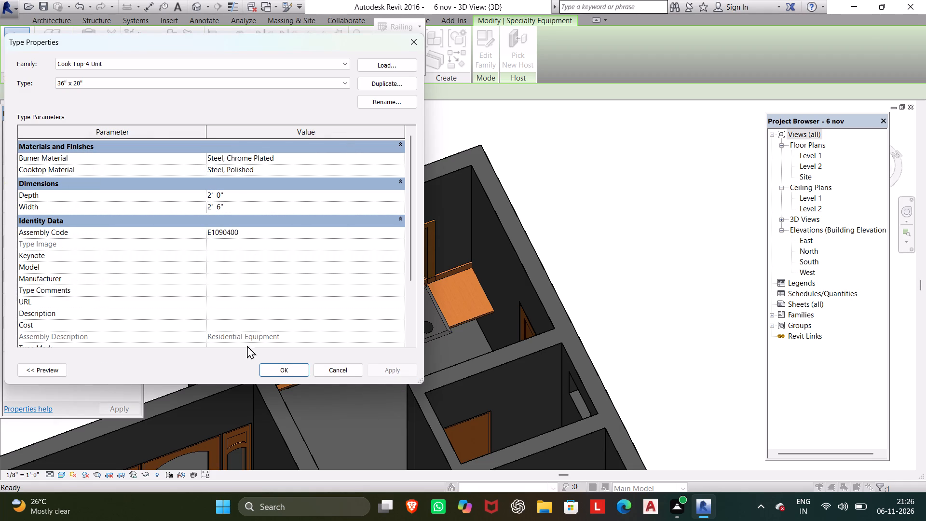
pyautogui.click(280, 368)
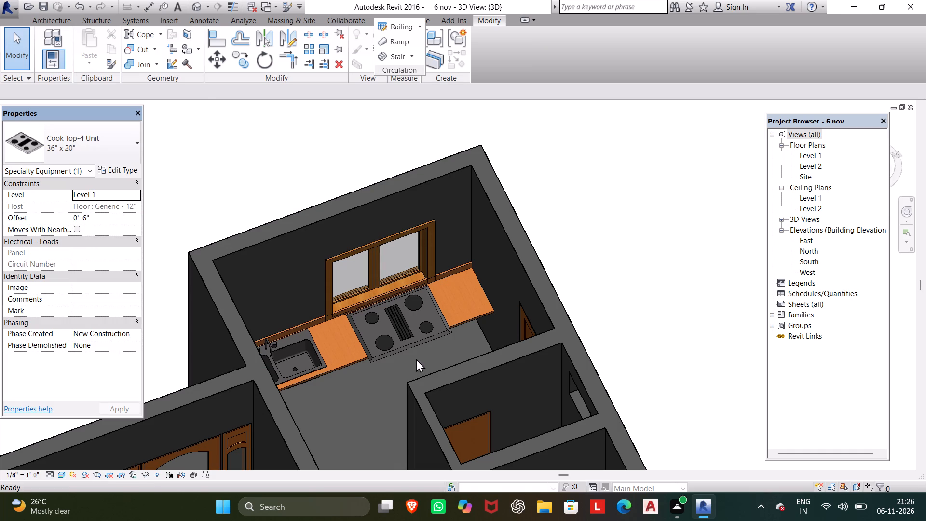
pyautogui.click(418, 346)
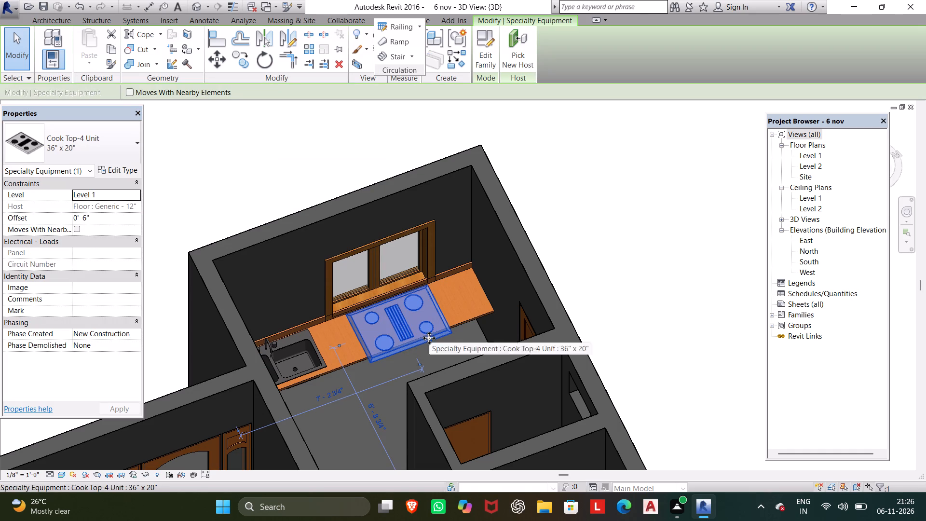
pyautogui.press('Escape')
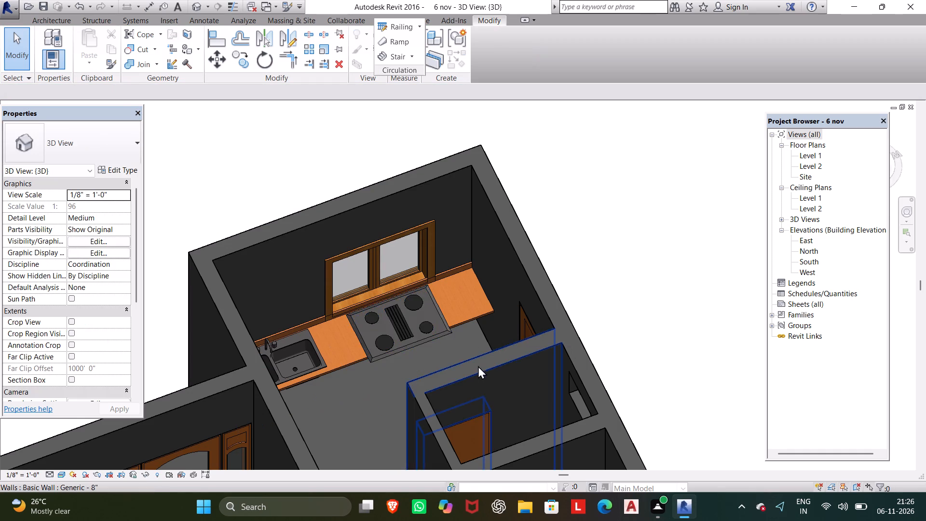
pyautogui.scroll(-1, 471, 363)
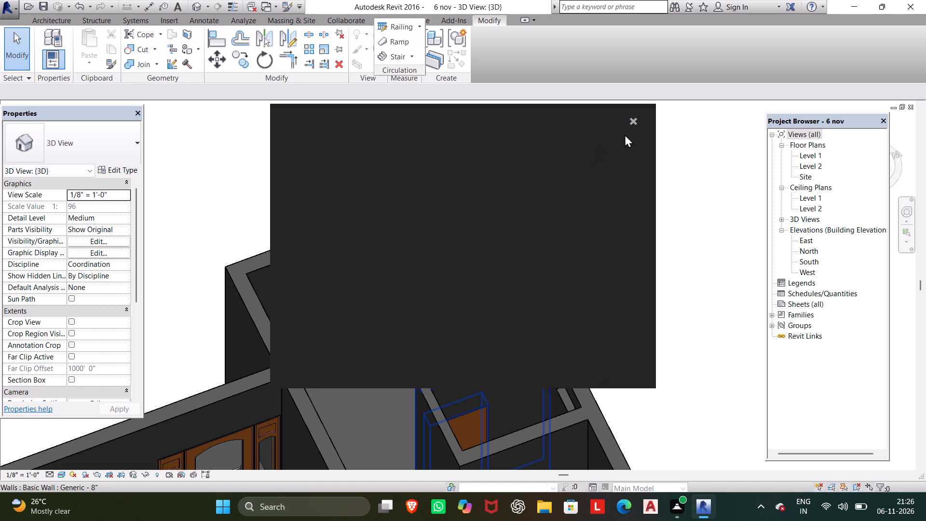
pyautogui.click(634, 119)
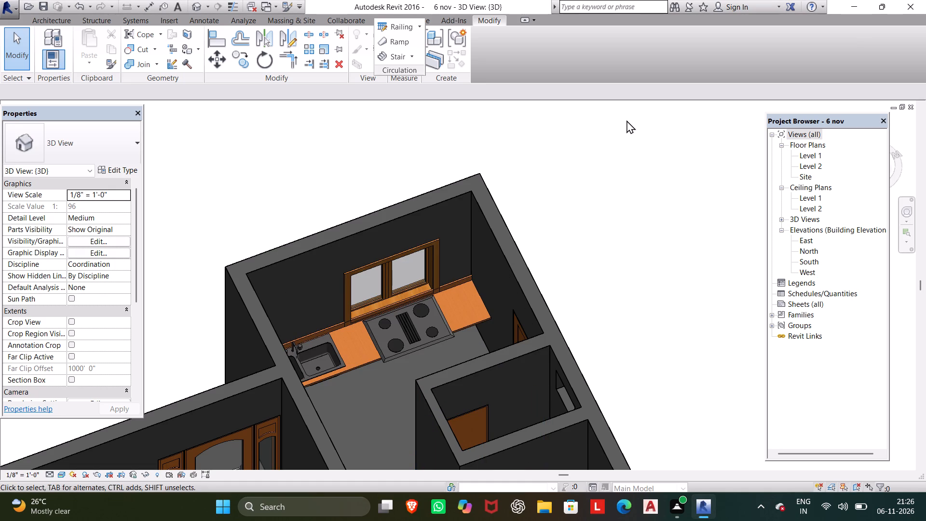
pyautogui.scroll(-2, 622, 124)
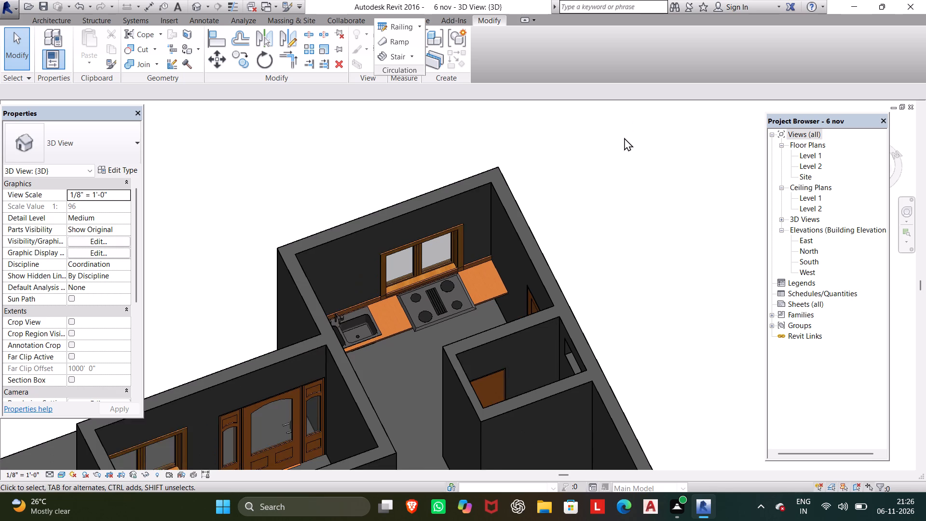
# Duplicate the kitchen cooktop's 36" x 20" type under the name mbhf.
pyautogui.click(447, 285)
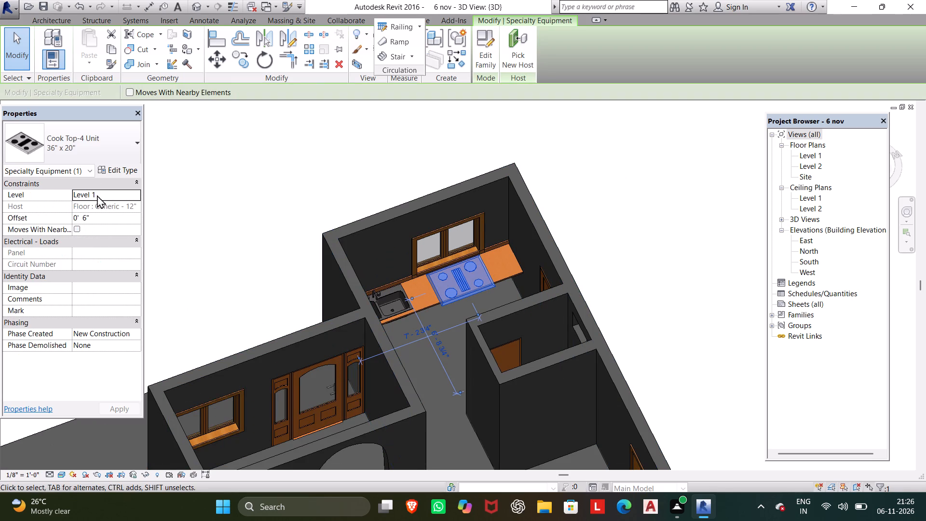
pyautogui.click(97, 166)
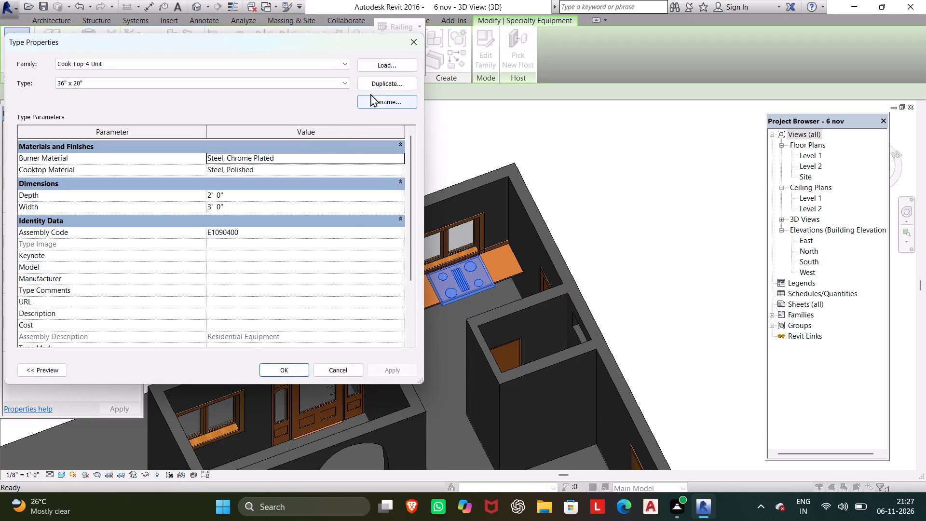
pyautogui.click(378, 81)
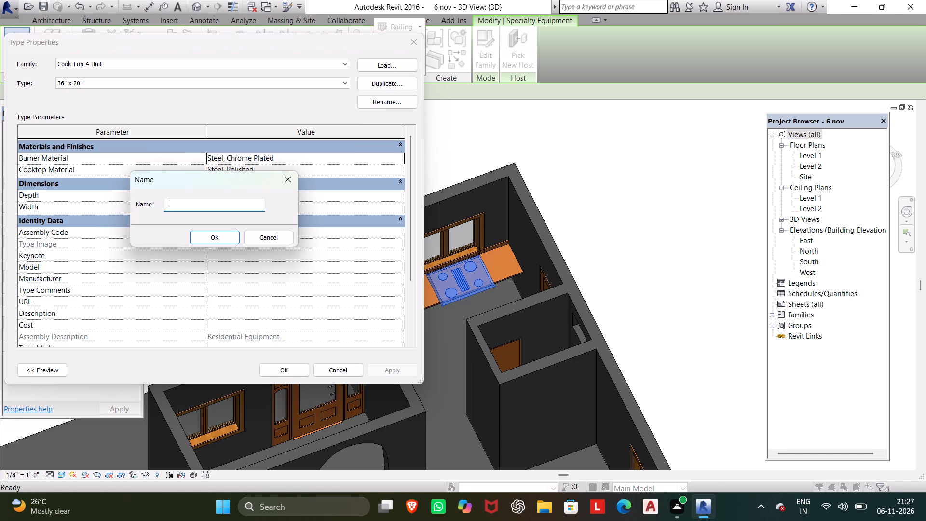
pyautogui.press('space')
pyautogui.write('mbhf')
pyautogui.click(204, 237)
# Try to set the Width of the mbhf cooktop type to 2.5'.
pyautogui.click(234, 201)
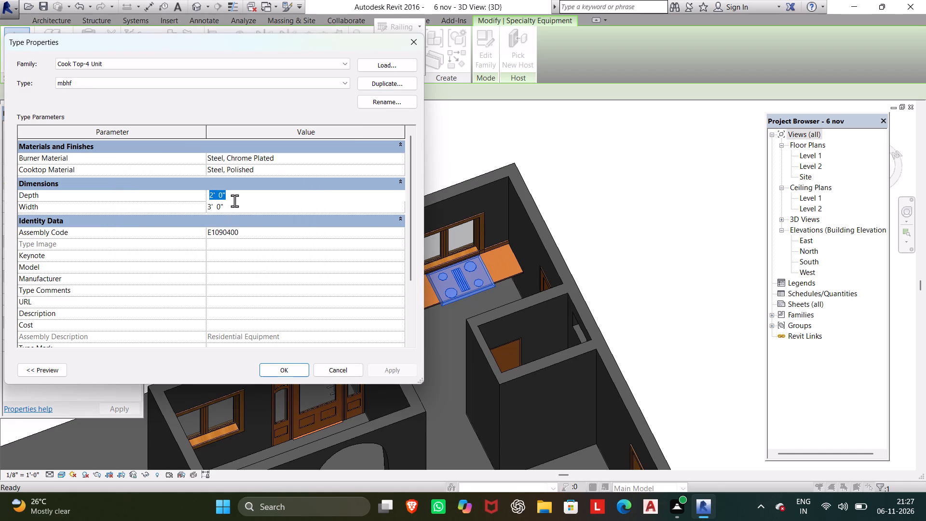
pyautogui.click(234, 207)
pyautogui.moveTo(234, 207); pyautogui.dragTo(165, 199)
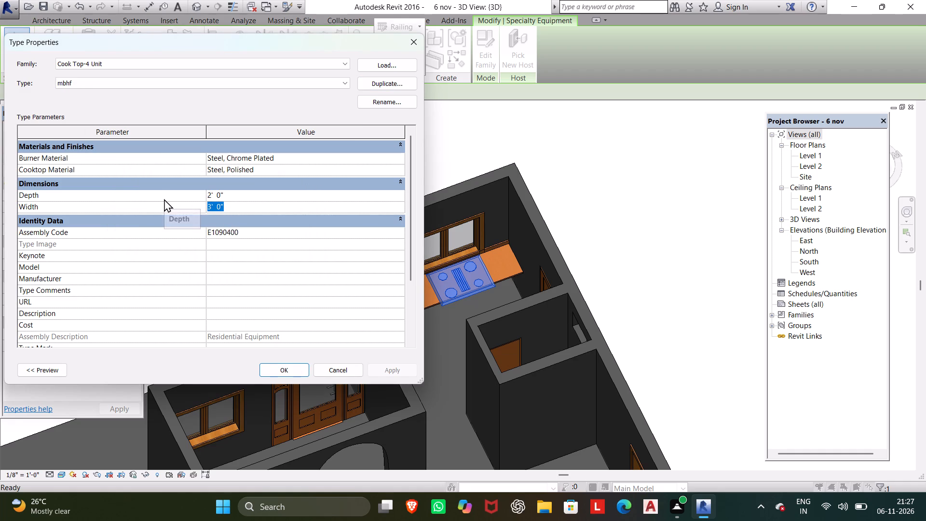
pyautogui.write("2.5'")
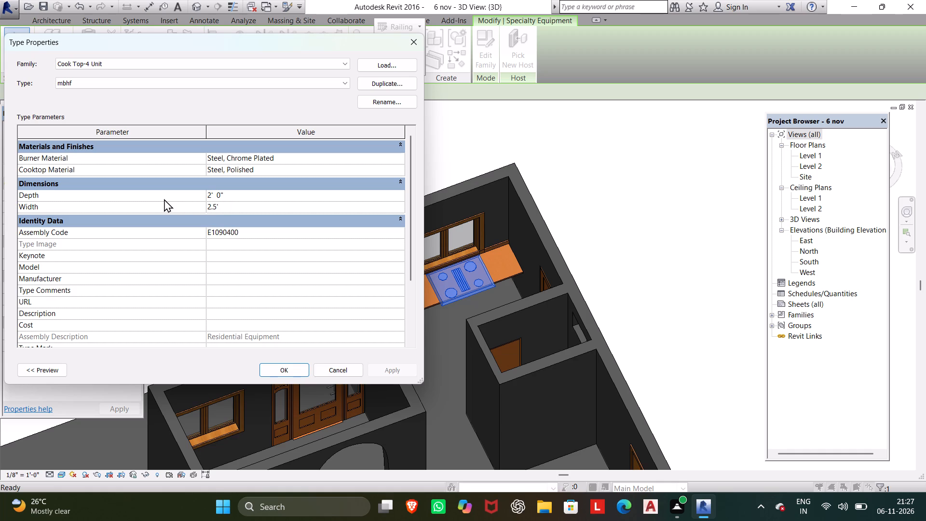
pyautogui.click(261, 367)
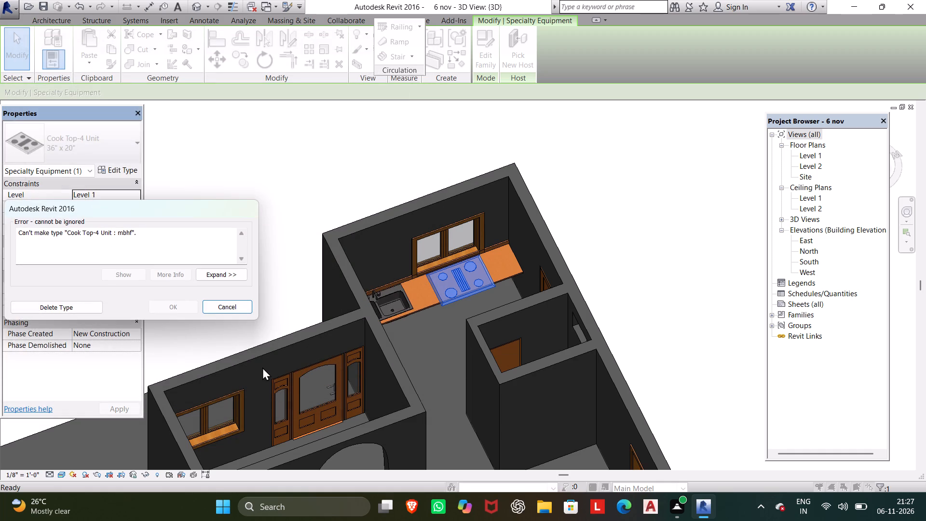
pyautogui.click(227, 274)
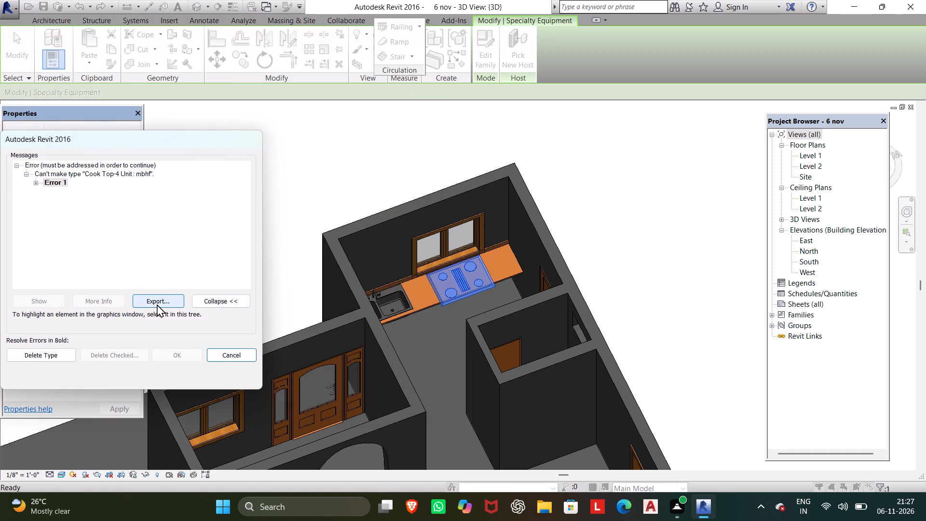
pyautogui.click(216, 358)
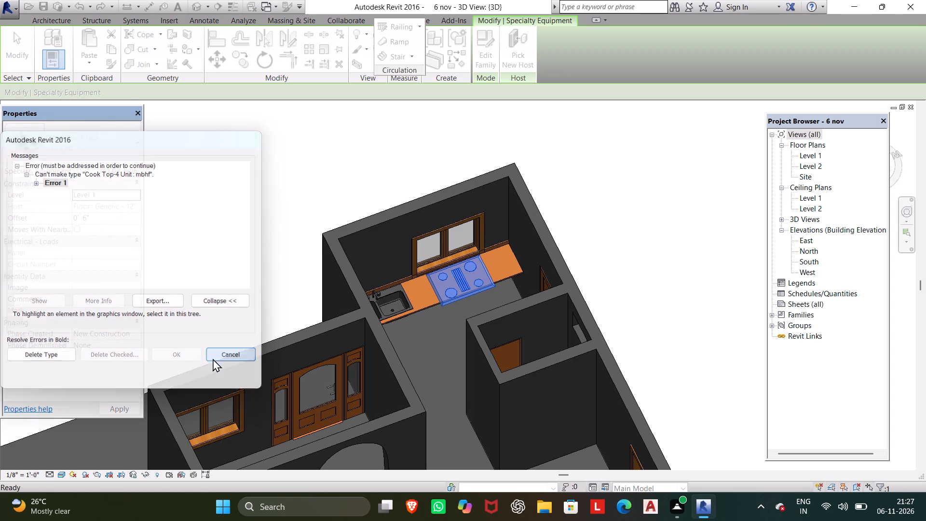
# Switch the kitchen cooktop to the Cook Top-4 Unit 42" x 22" type.
pyautogui.click(93, 149)
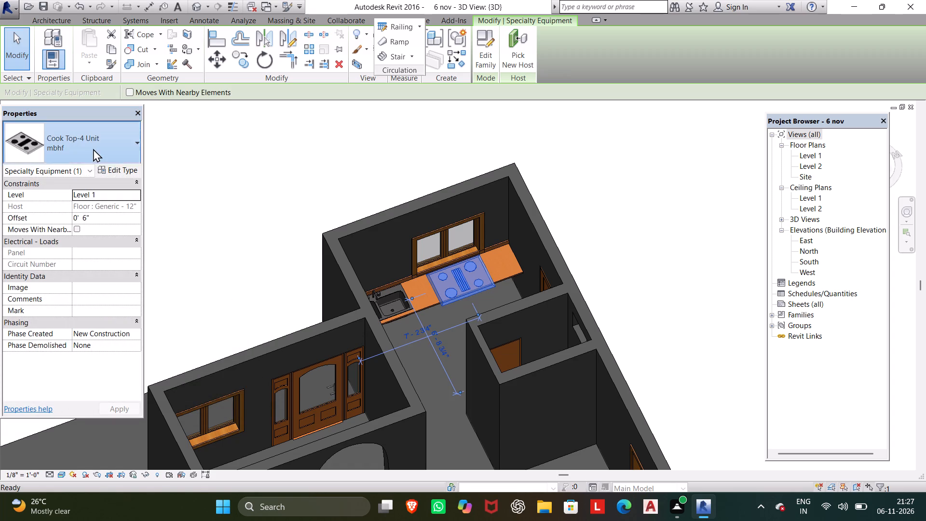
pyautogui.click(72, 233)
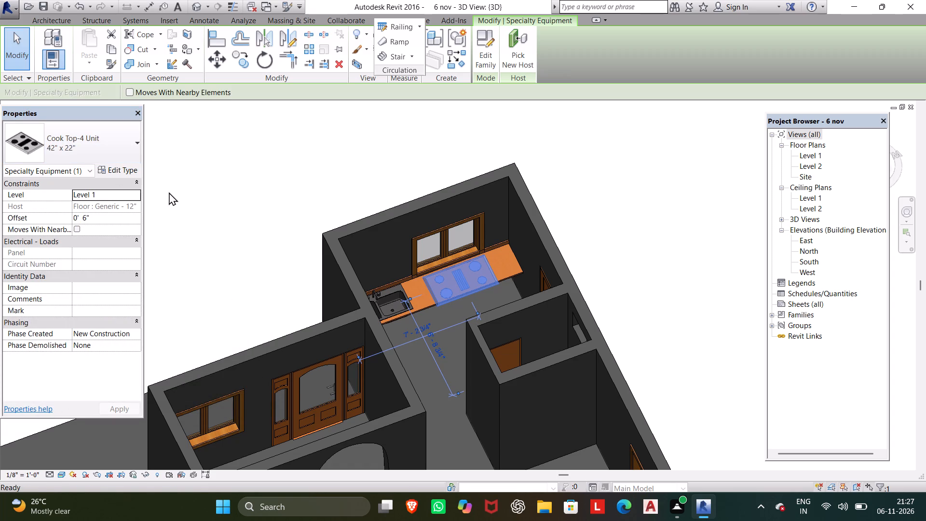
# Set the Width of the Cook Top-4 Unit 42" x 22" type to 3'.
pyautogui.click(445, 300)
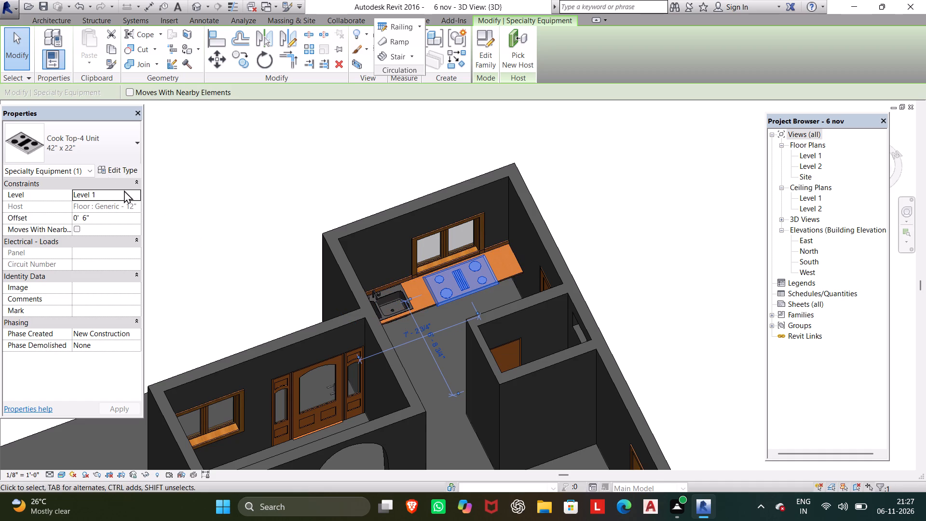
pyautogui.moveTo(132, 167); pyautogui.dragTo(131, 173)
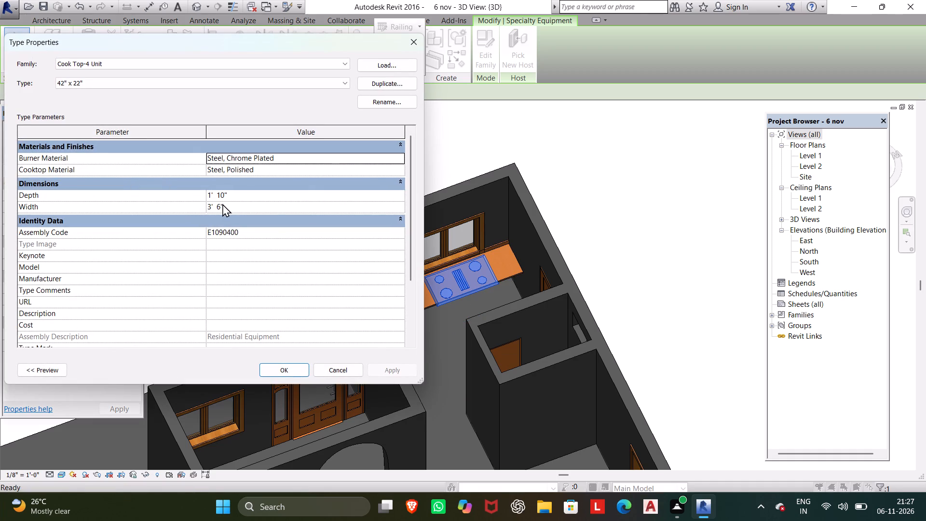
pyautogui.click(229, 204)
pyautogui.moveTo(229, 204); pyautogui.dragTo(173, 201)
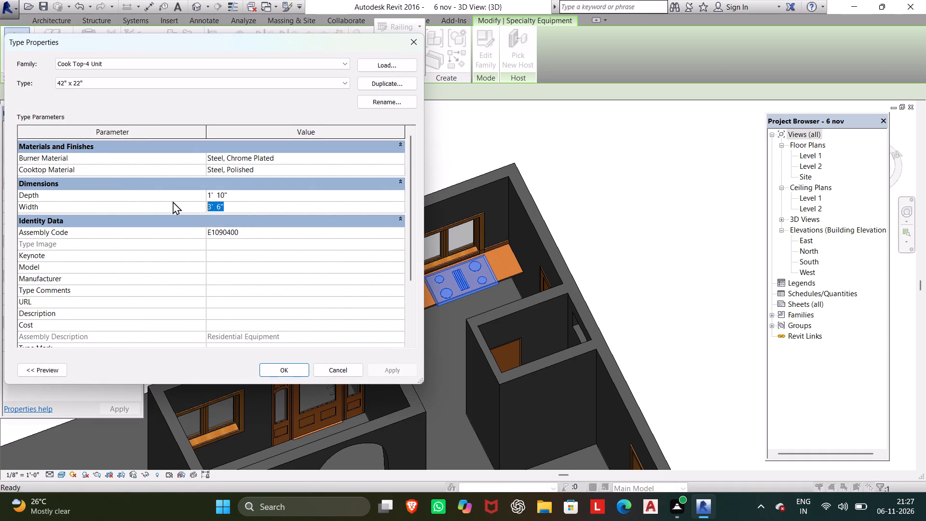
pyautogui.write("3'")
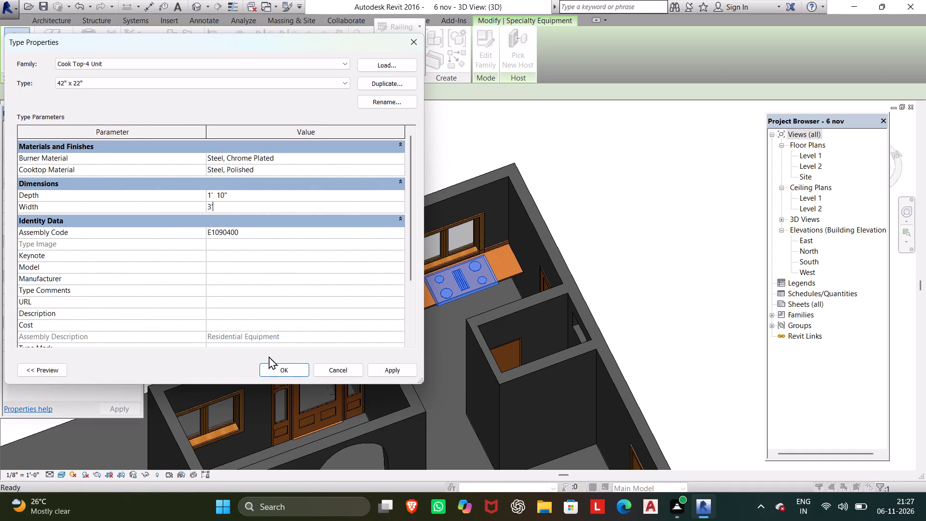
pyautogui.click(261, 368)
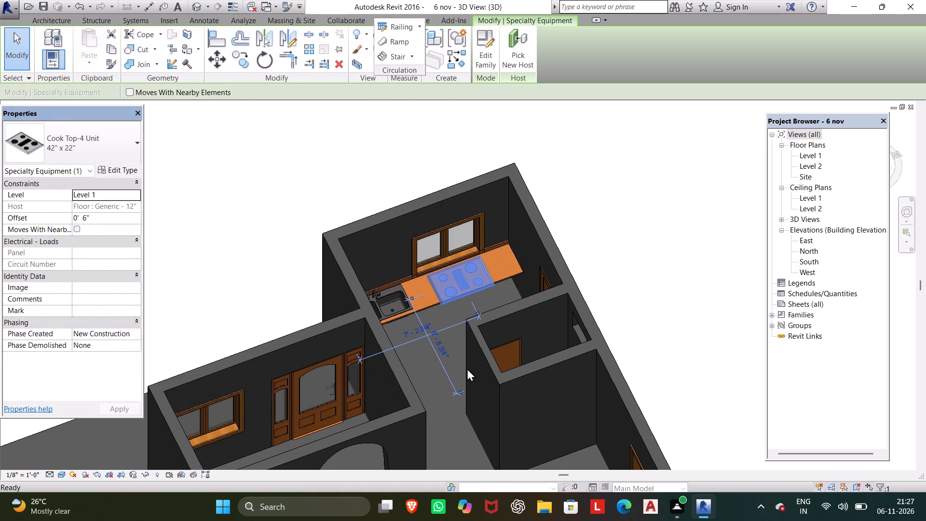
# Nudge the cooktop about 1" closer to the window wall so it sits within the countertop's depth.
pyautogui.scroll(4, 464, 302)
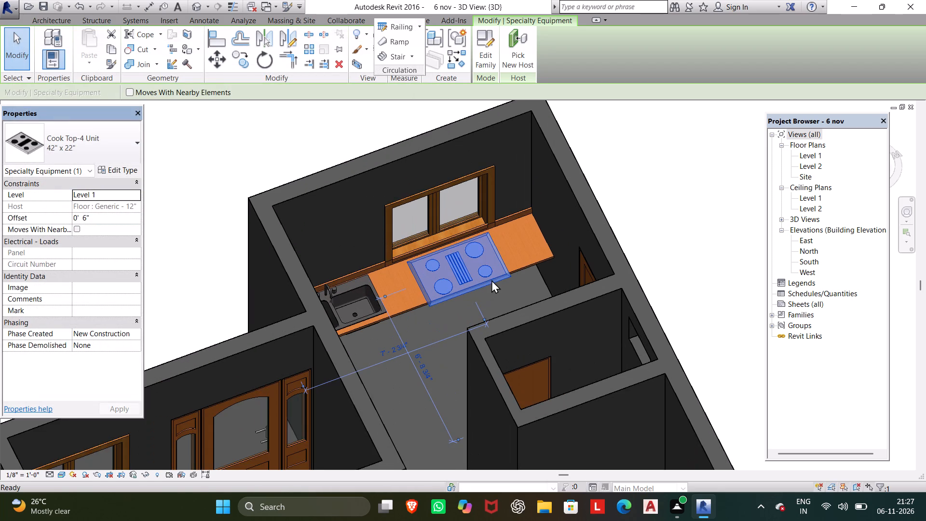
pyautogui.click(492, 273)
pyautogui.press('Down')
pyautogui.press('Down')
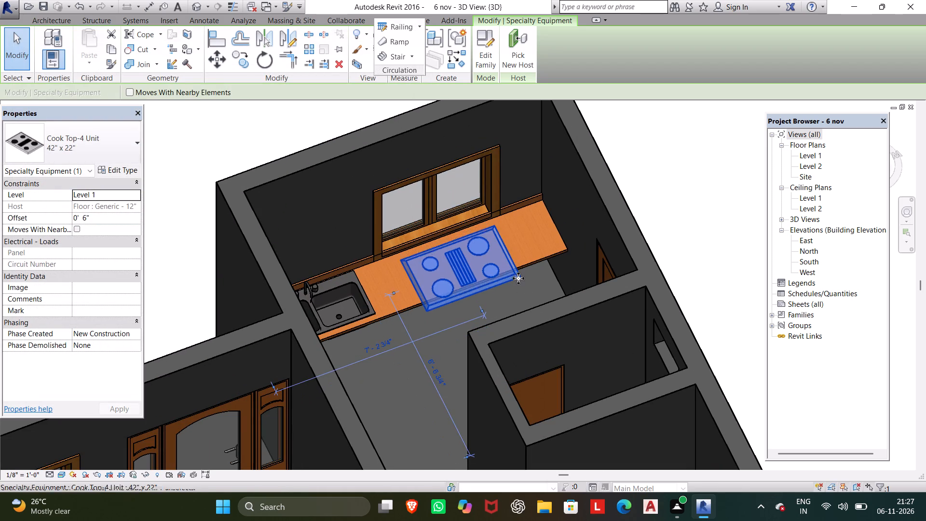
pyautogui.press('Down')
pyautogui.press('Down')
pyautogui.press('Up')
pyautogui.press('Up')
pyautogui.press('Up')
pyautogui.press('Up')
pyautogui.press('Up')
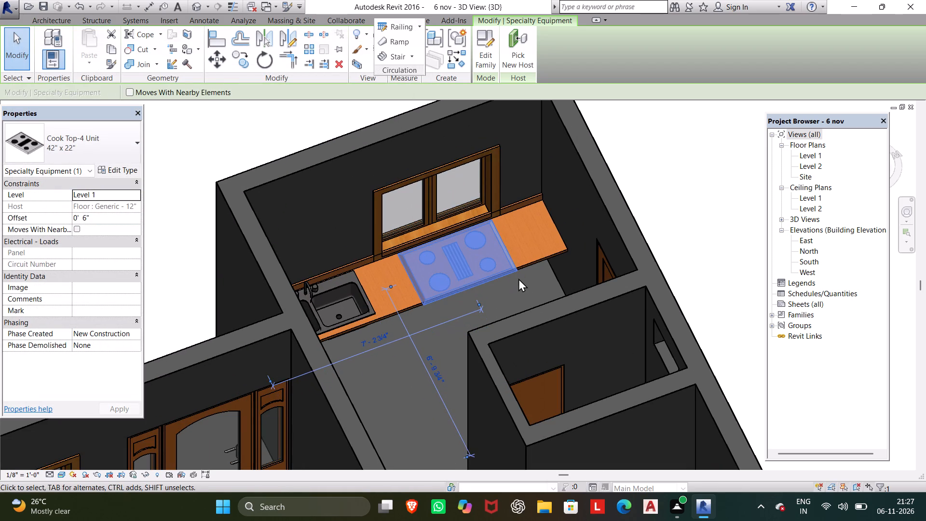
pyautogui.press('Escape')
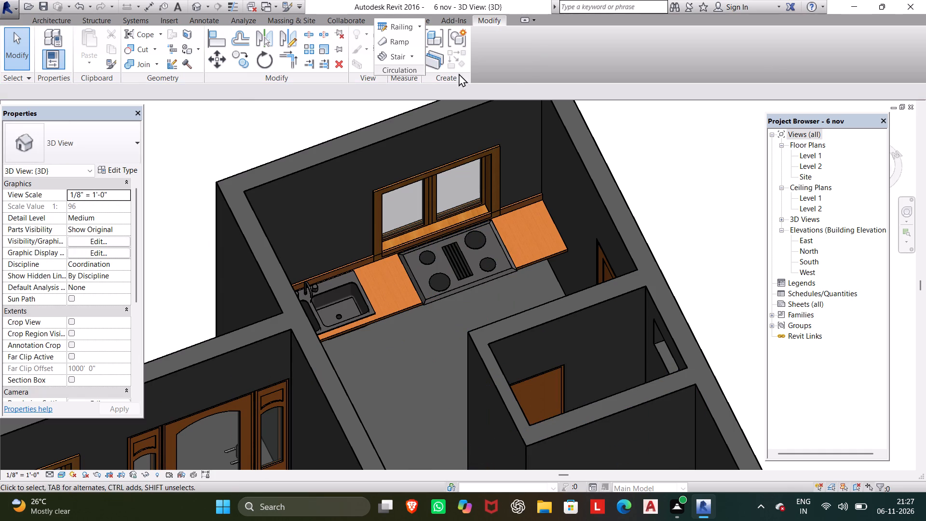
# Open the Level 1 floor plan.
pyautogui.doubleClick(799, 153)
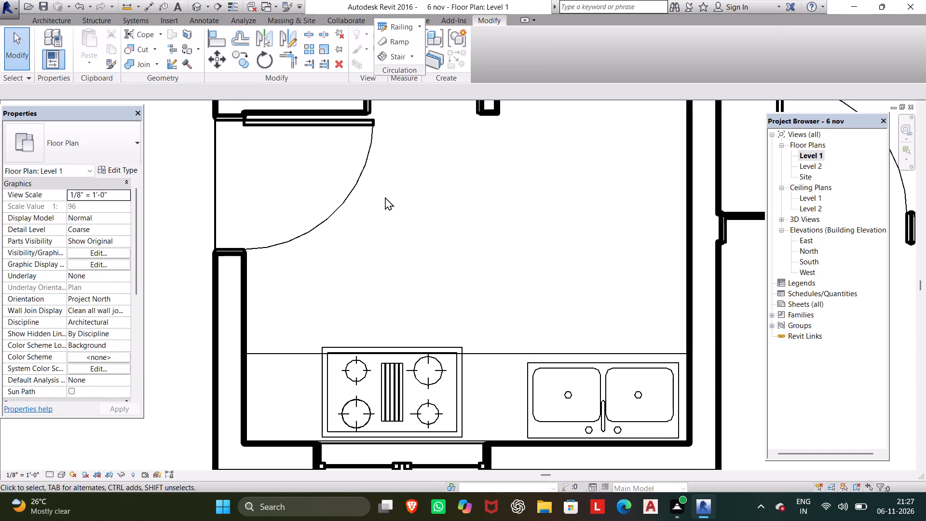
# Browse the Ladders, Domestic and Classroom-Library folders of Specialty Equipment and load the Stack Shelving family as a component.
pyautogui.scroll(-3, 229, 139)
pyautogui.moveTo(229, 139); pyautogui.dragTo(234, 184, button='middle')
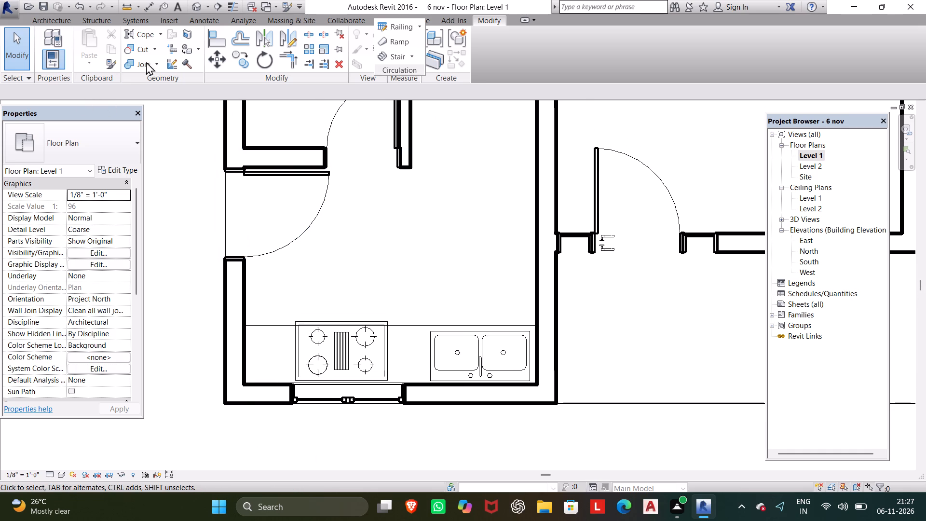
pyautogui.click(60, 19)
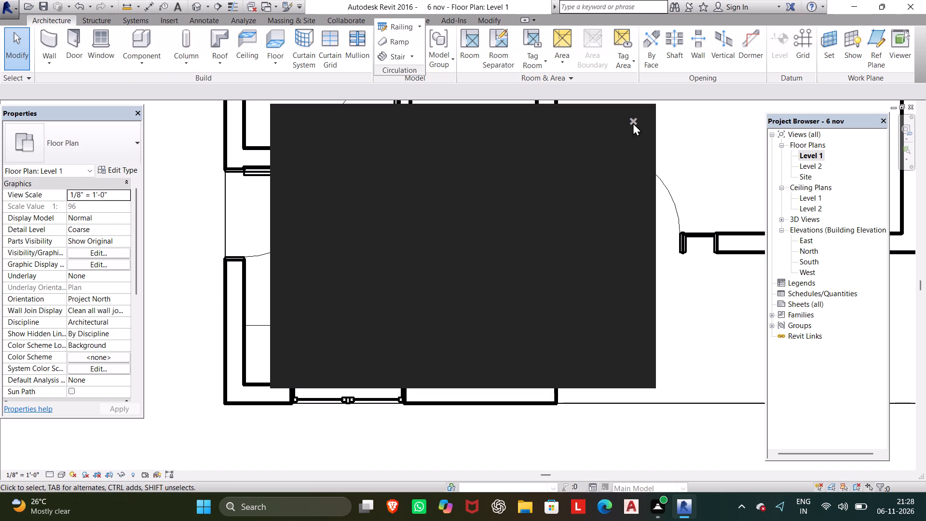
pyautogui.click(634, 121)
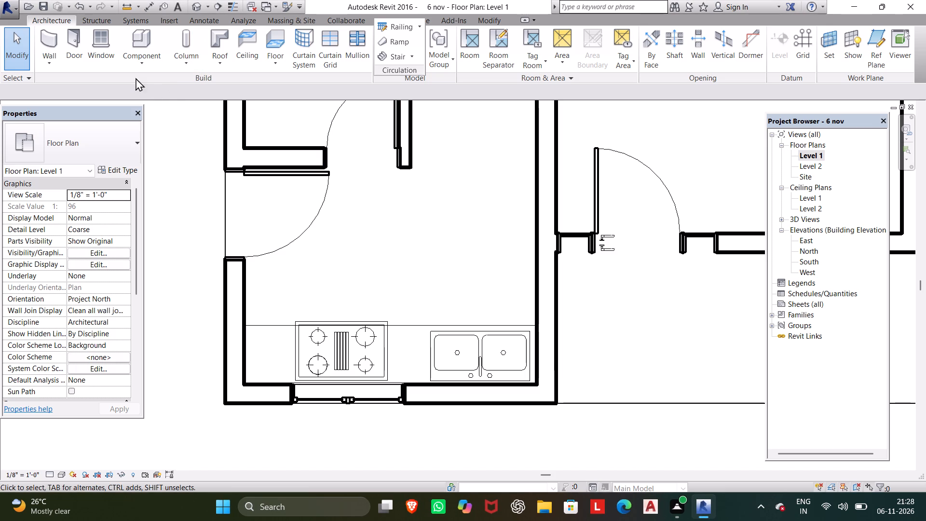
pyautogui.click(149, 29)
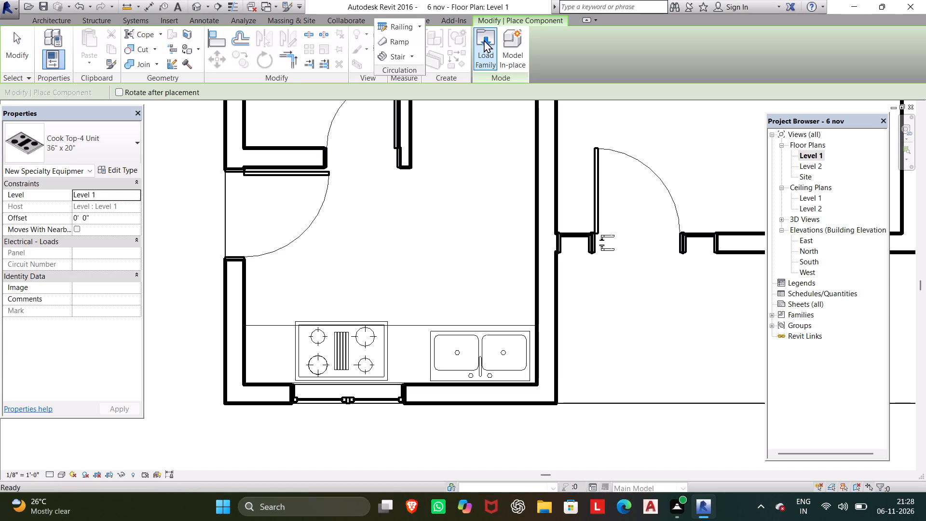
pyautogui.click(484, 40)
pyautogui.scroll(-4, 471, 238)
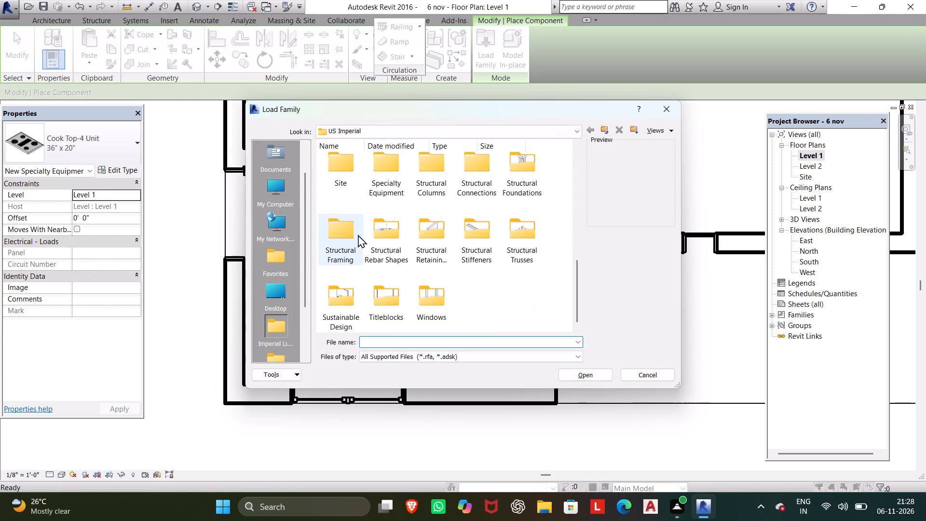
pyautogui.click(398, 192)
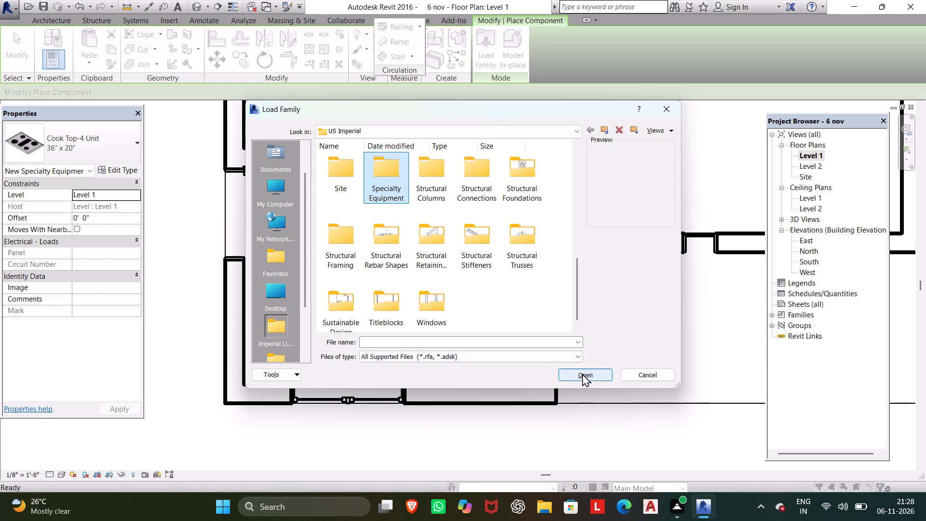
pyautogui.click(582, 373)
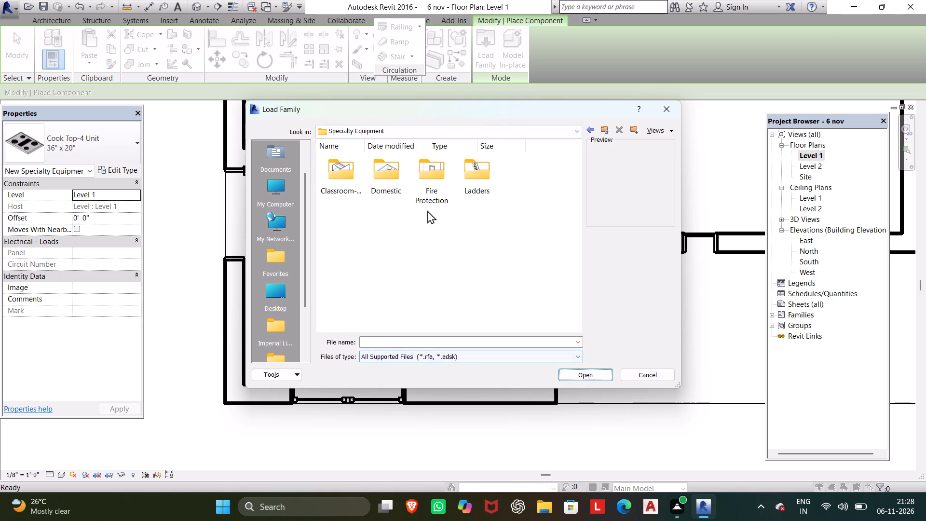
pyautogui.click(473, 169)
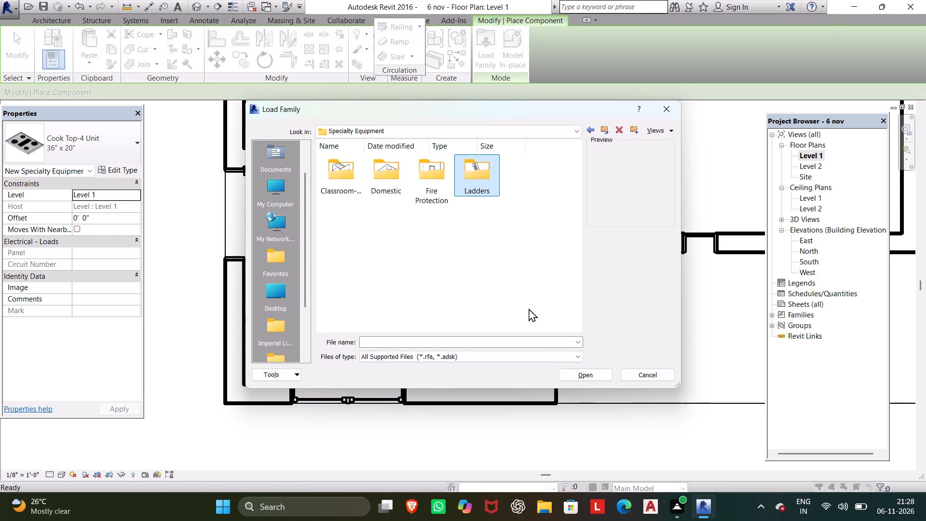
pyautogui.click(568, 370)
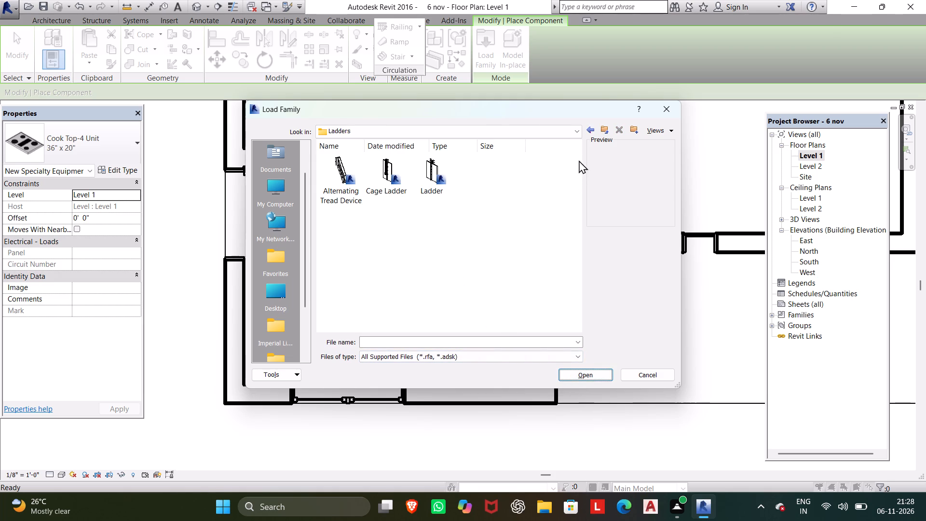
pyautogui.click(592, 130)
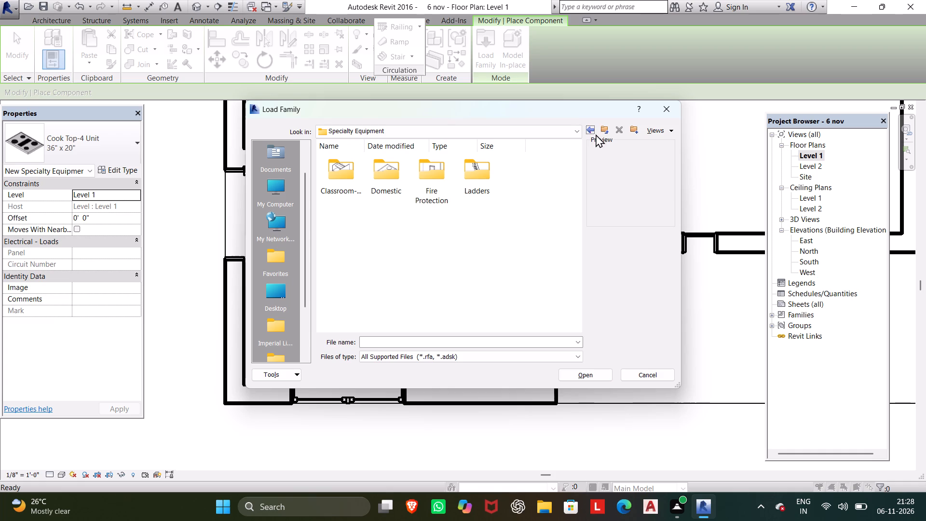
pyautogui.click(391, 187)
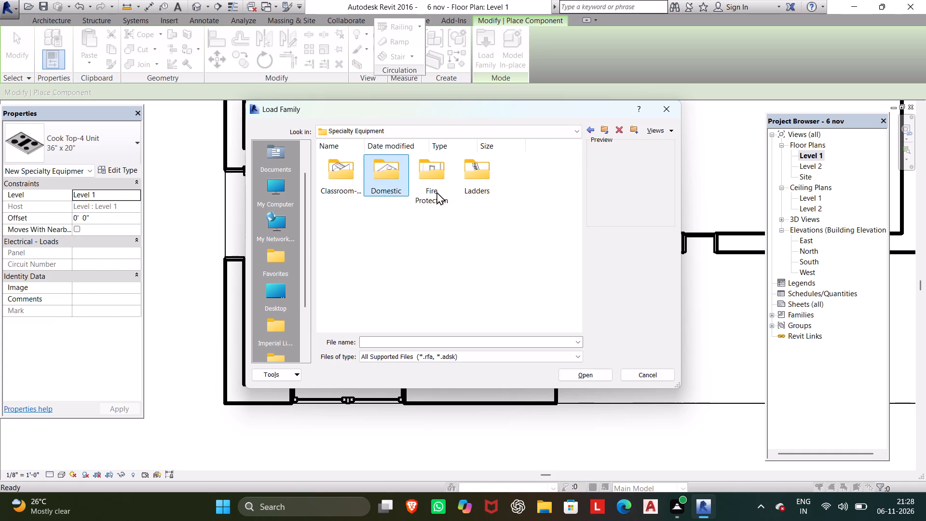
pyautogui.click(586, 376)
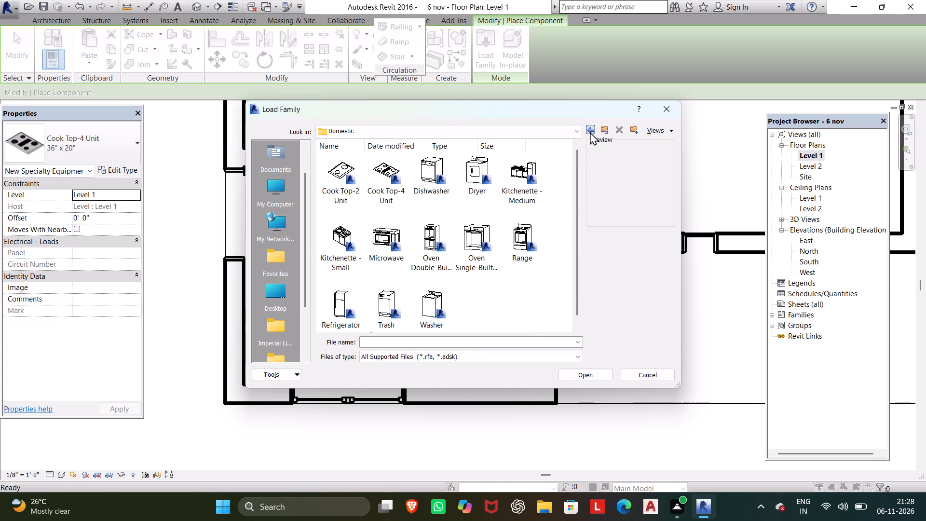
pyautogui.click(590, 132)
pyautogui.click(358, 166)
pyautogui.click(573, 376)
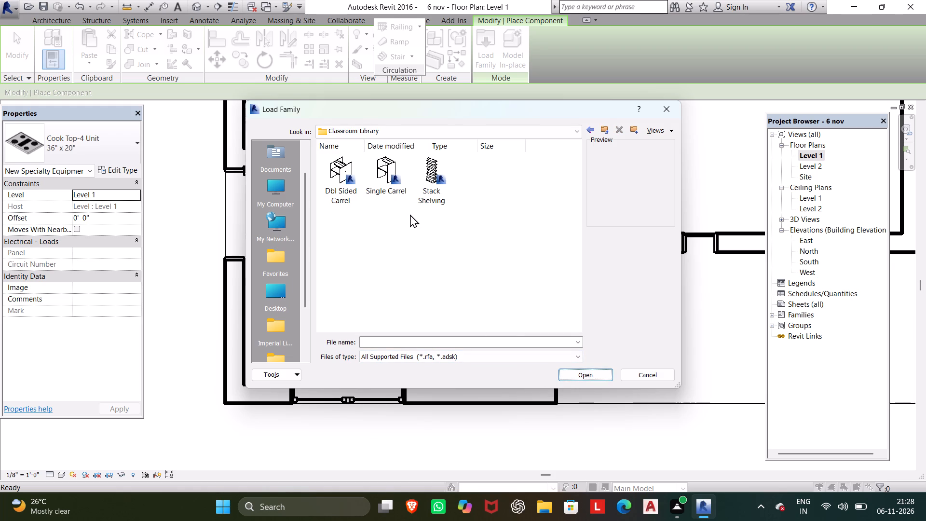
pyautogui.click(443, 193)
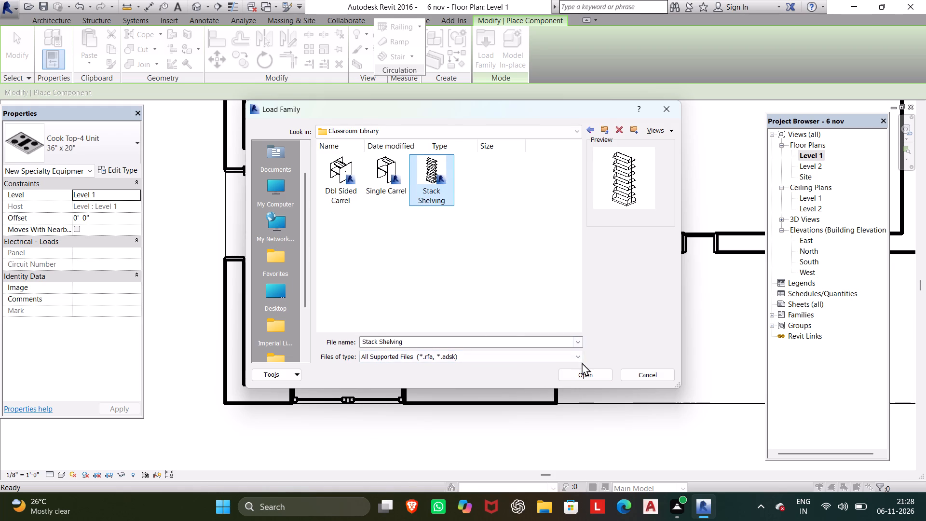
pyautogui.click(582, 373)
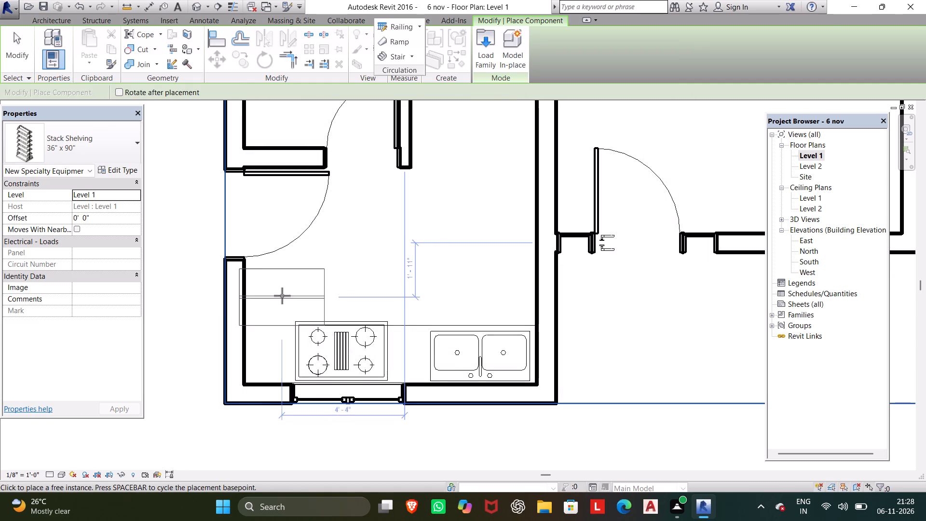
# Place one 36" x 90" Stack Shelving unit, rotated 90 degrees, against the kitchen side wall just beyond the sink.
pyautogui.press('space')
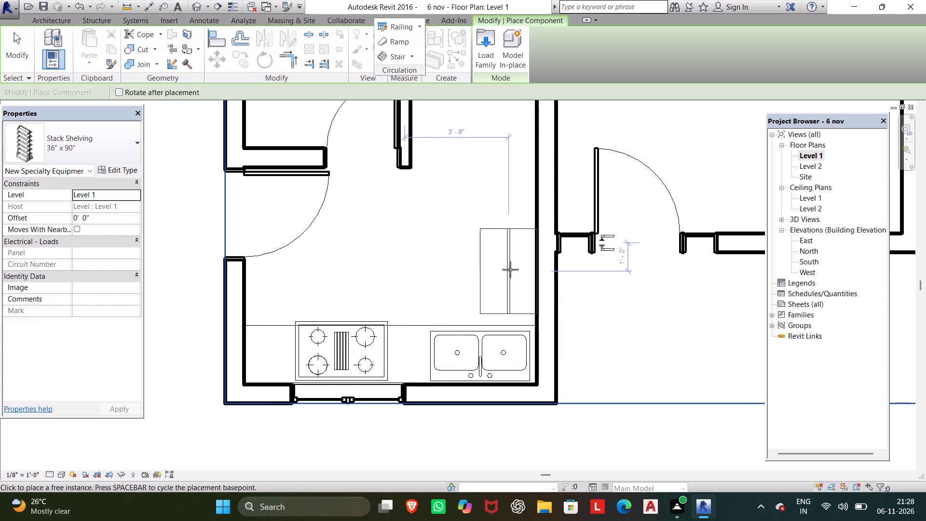
pyautogui.click(509, 265)
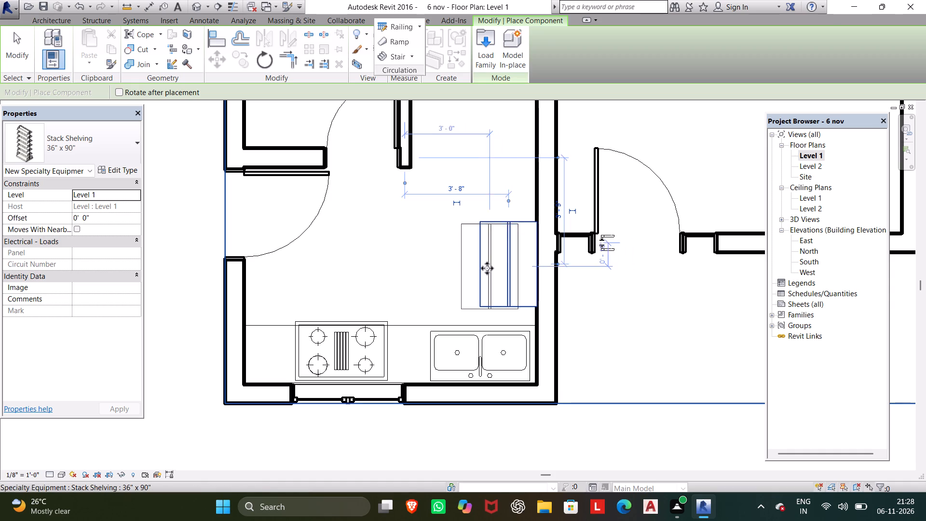
pyautogui.press('Escape')
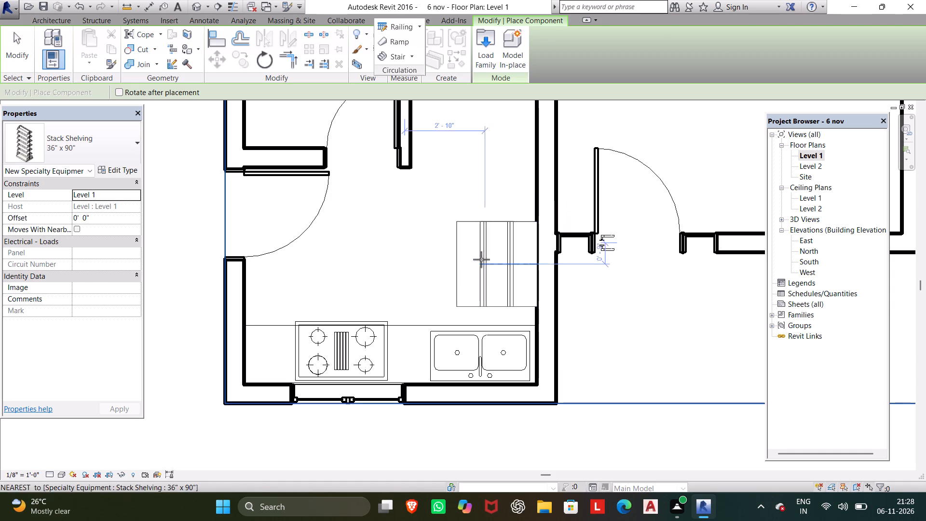
pyautogui.press('Escape')
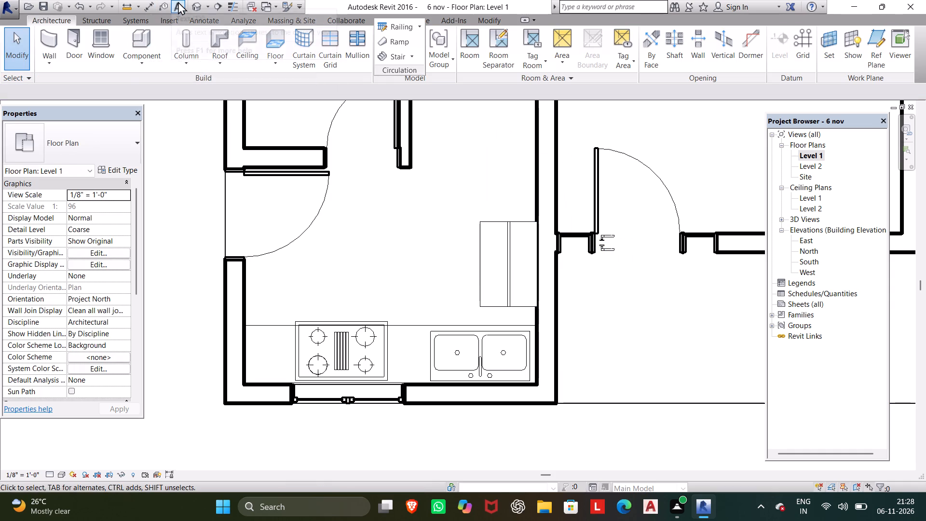
# Open the 3D view and set the Height of the kitchen's Stack Shelving 36" x 90" type to 6'.
pyautogui.click(194, 7)
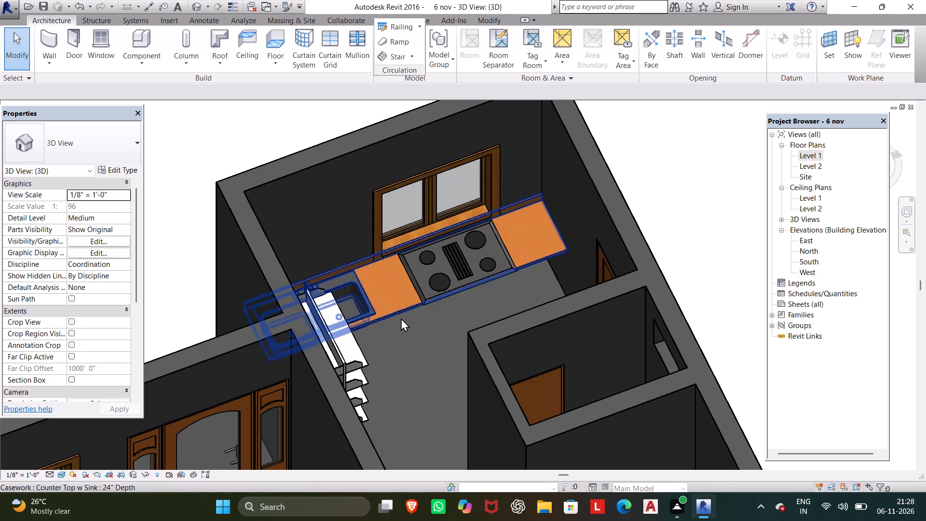
pyautogui.scroll(-1, 381, 343)
pyautogui.keyDown('shift'); pyautogui.moveTo(373, 343); pyautogui.dragTo(191, 346, button='middle'); pyautogui.keyUp('shift')
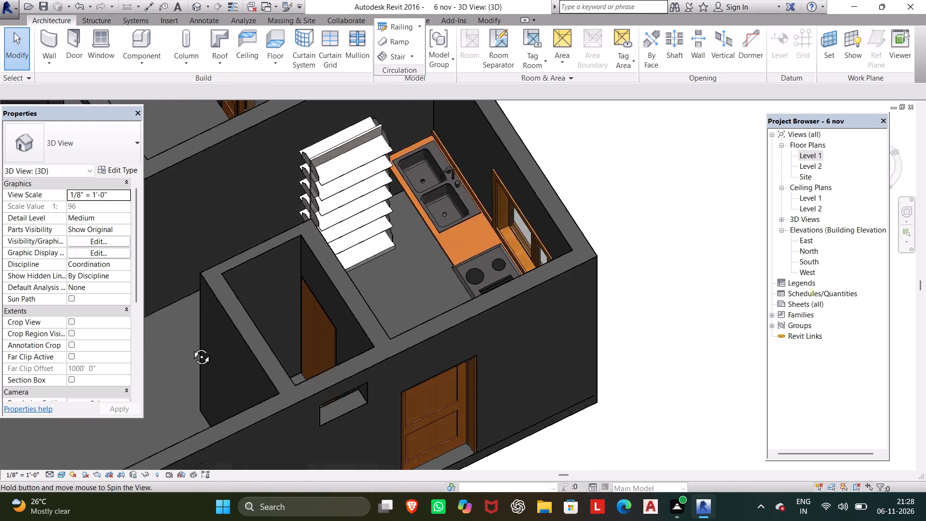
pyautogui.keyDown('shift'); pyautogui.moveTo(191, 346); pyautogui.dragTo(157, 310, button='middle'); pyautogui.keyUp('shift')
pyautogui.click(403, 186)
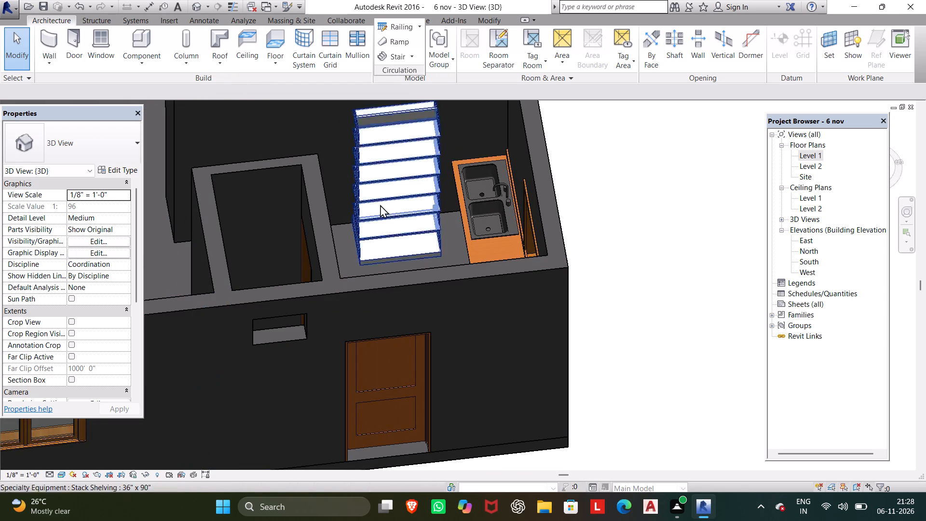
pyautogui.click(370, 234)
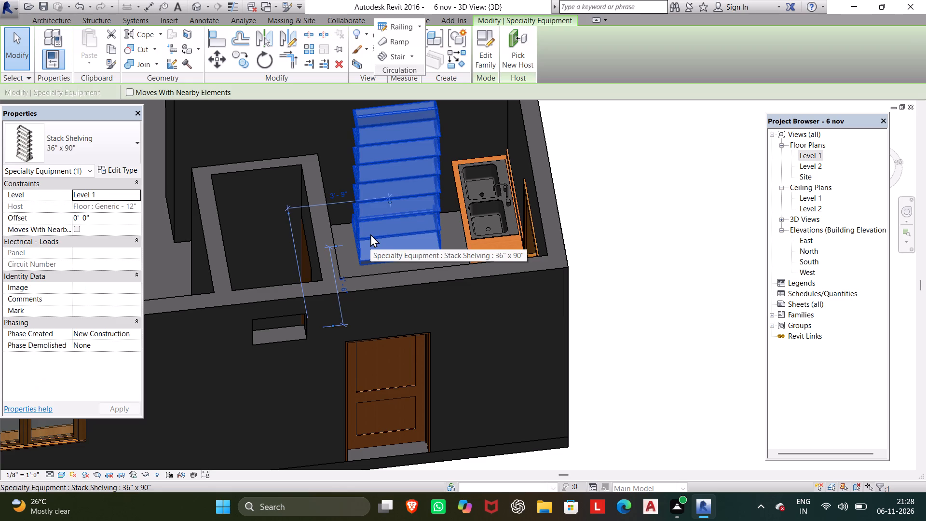
pyautogui.click(118, 168)
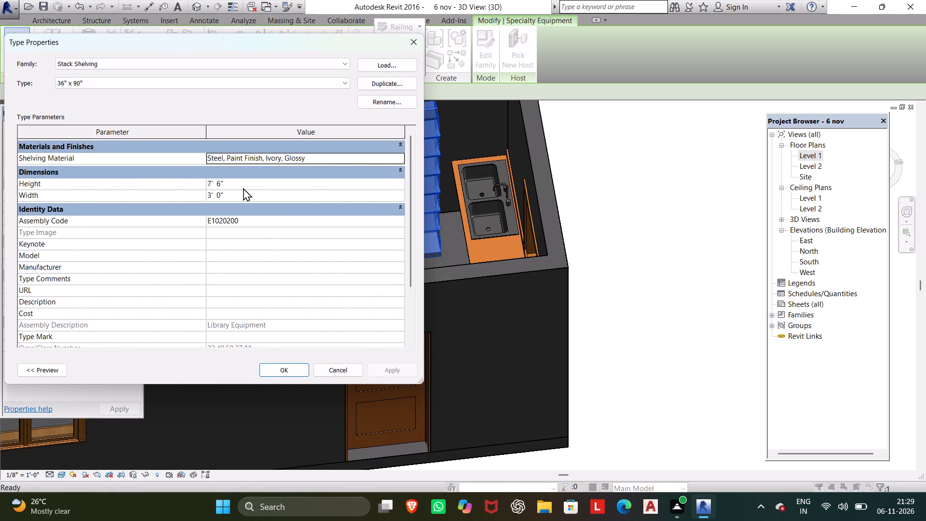
pyautogui.click(245, 181)
pyautogui.moveTo(245, 181); pyautogui.dragTo(118, 165)
pyautogui.write("6'")
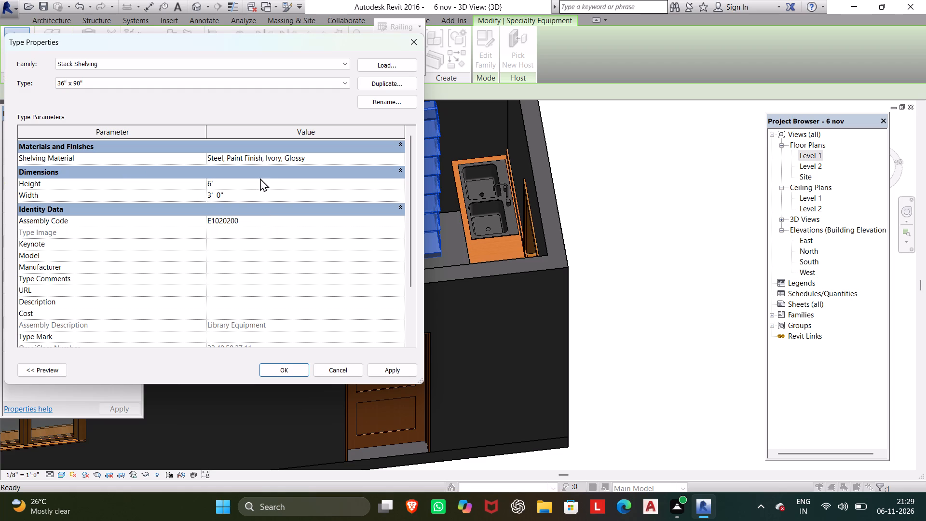
# Set the Width of the Stack Shelving type to 2.5', apply the type changes and deselect the unit.
pyautogui.moveTo(225, 192); pyautogui.dragTo(173, 192)
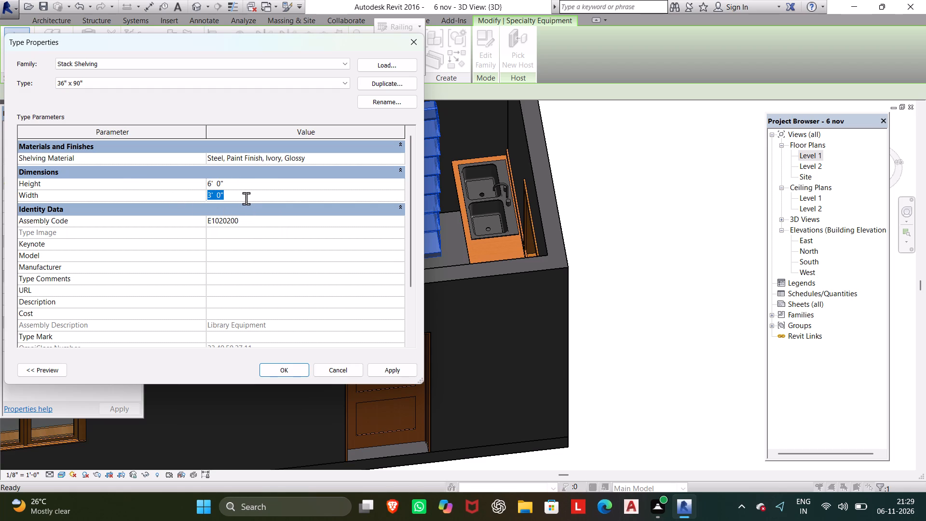
pyautogui.write('2.5')
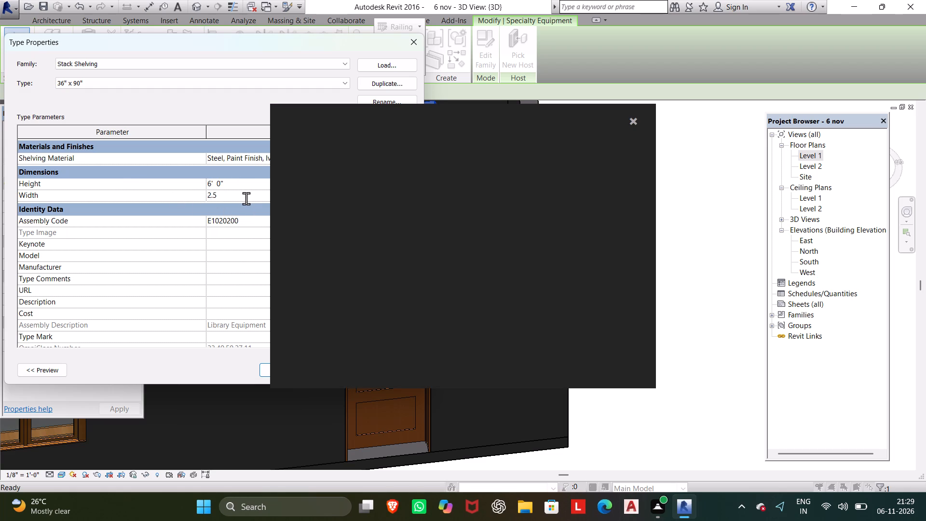
pyautogui.press("'")
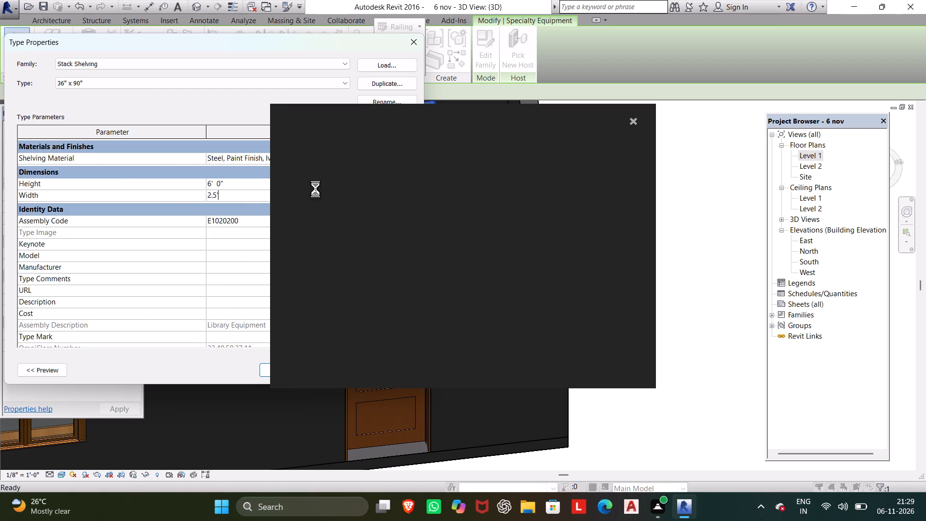
pyautogui.click(633, 119)
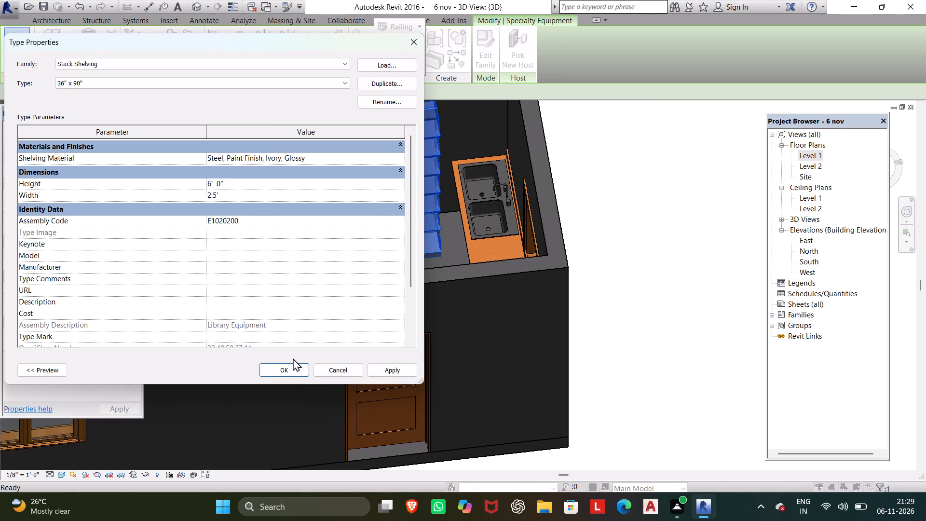
pyautogui.click(287, 366)
pyautogui.click(420, 271)
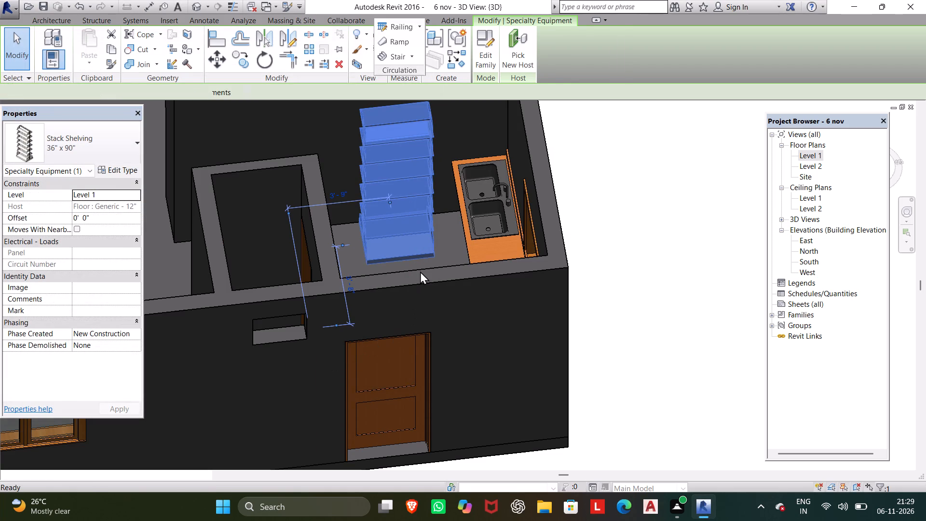
pyautogui.click(423, 215)
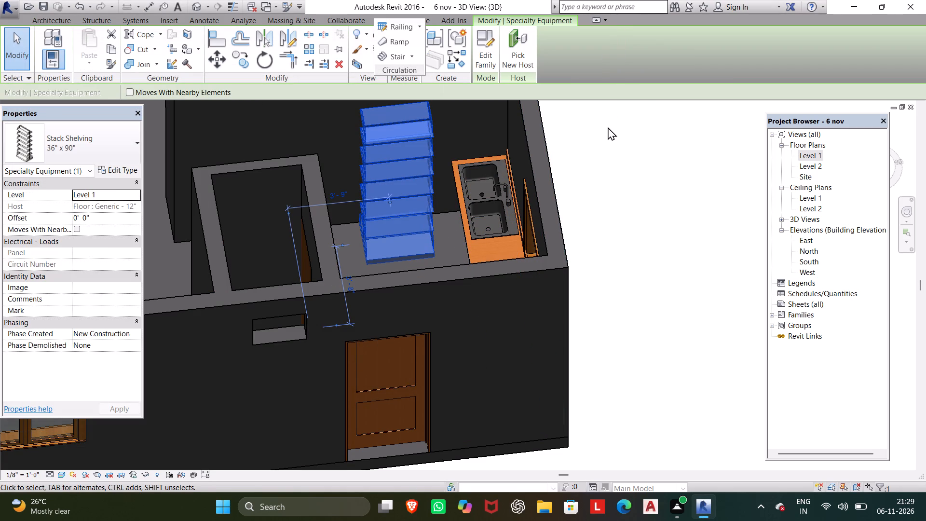
pyautogui.press('Escape')
pyautogui.press('Escape')
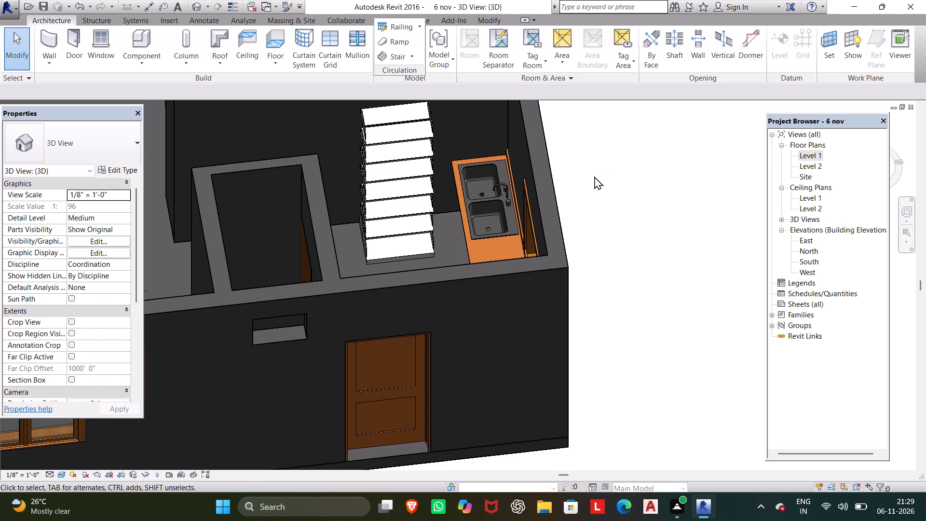
# Set the kitchen Stack Shelving type's Height to 5' and Width to 2', apply the changes and deselect the unit.
pyautogui.scroll(-2, 594, 178)
pyautogui.moveTo(594, 195); pyautogui.dragTo(719, 368, button='middle')
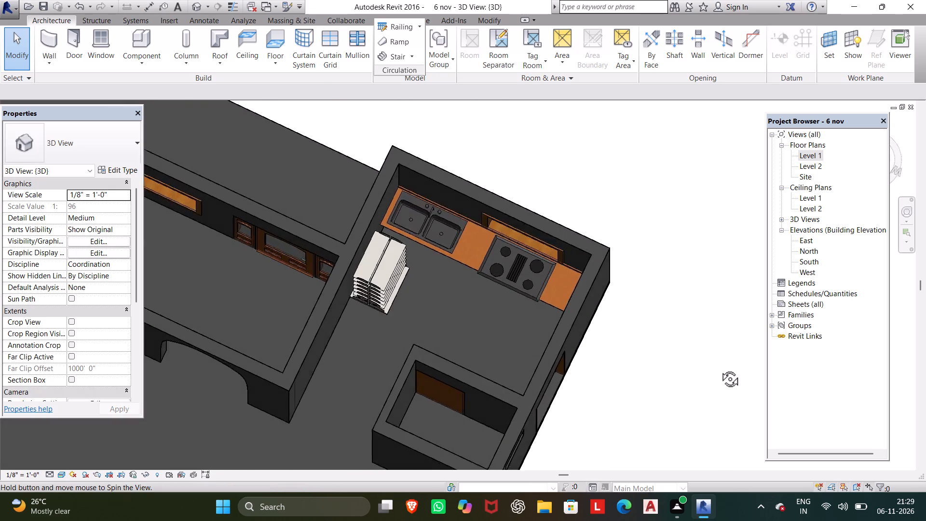
pyautogui.moveTo(719, 368); pyautogui.dragTo(595, 280, button='middle')
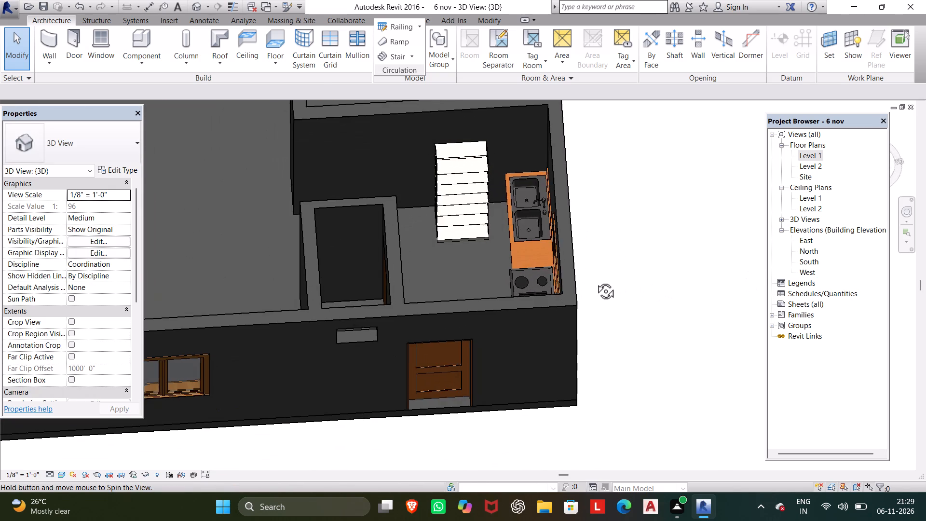
pyautogui.moveTo(595, 280); pyautogui.dragTo(906, 214, button='middle')
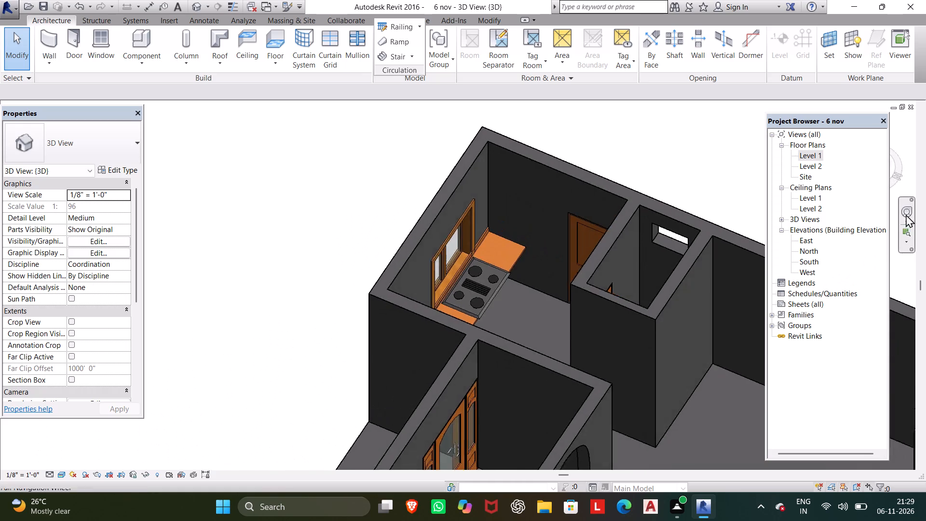
pyautogui.moveTo(906, 214); pyautogui.dragTo(690, 247, button='middle')
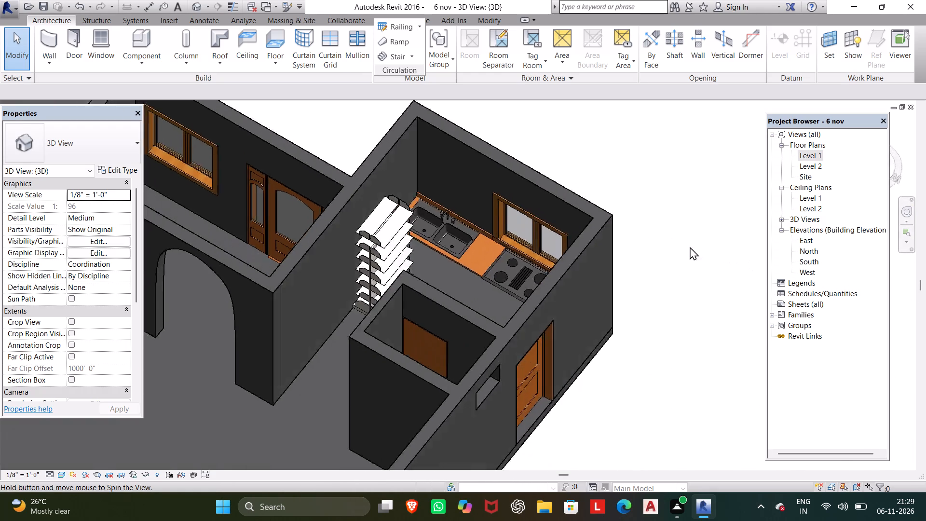
pyautogui.moveTo(690, 247); pyautogui.dragTo(565, 228, button='middle')
pyautogui.click(494, 191)
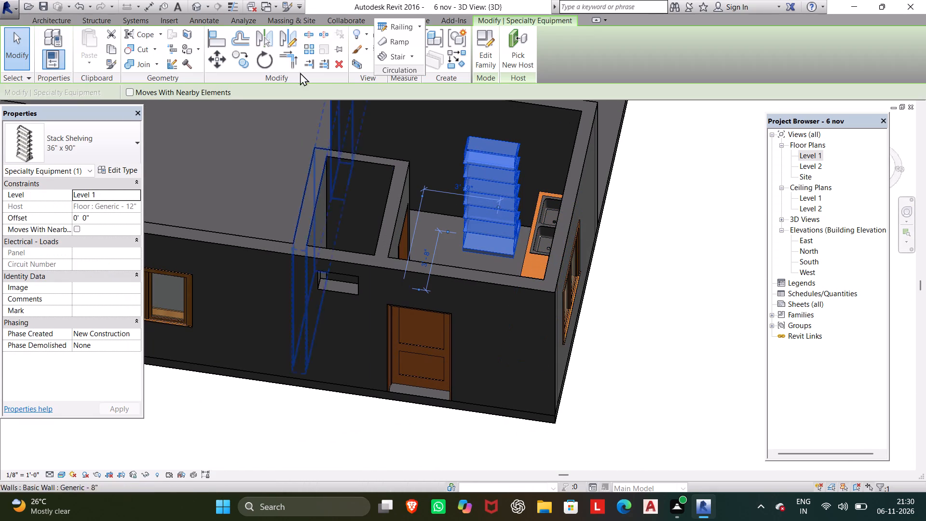
pyautogui.click(122, 168)
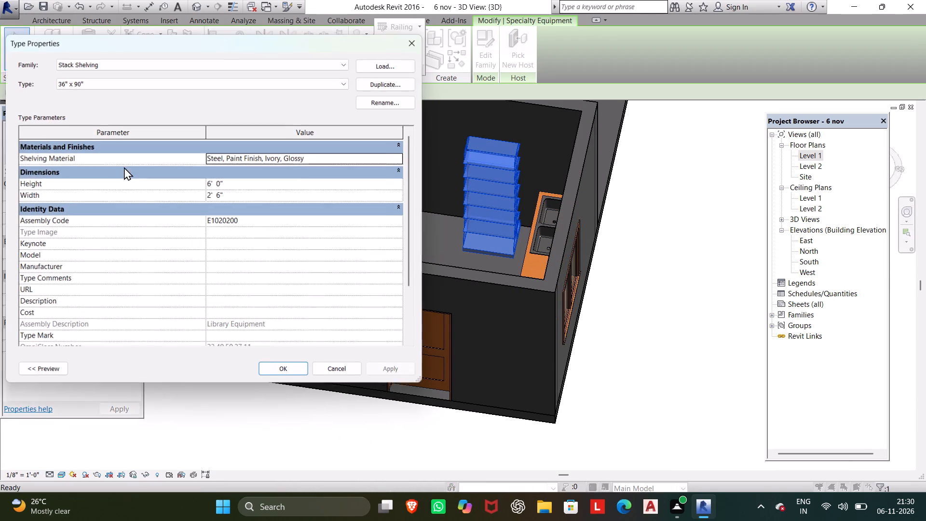
pyautogui.click(245, 184)
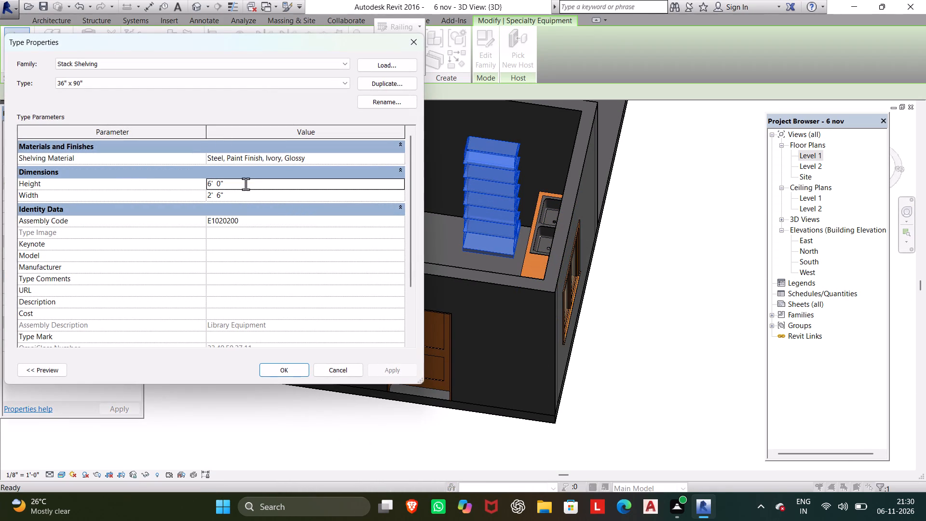
pyautogui.moveTo(245, 184); pyautogui.dragTo(157, 177)
pyautogui.write("5'")
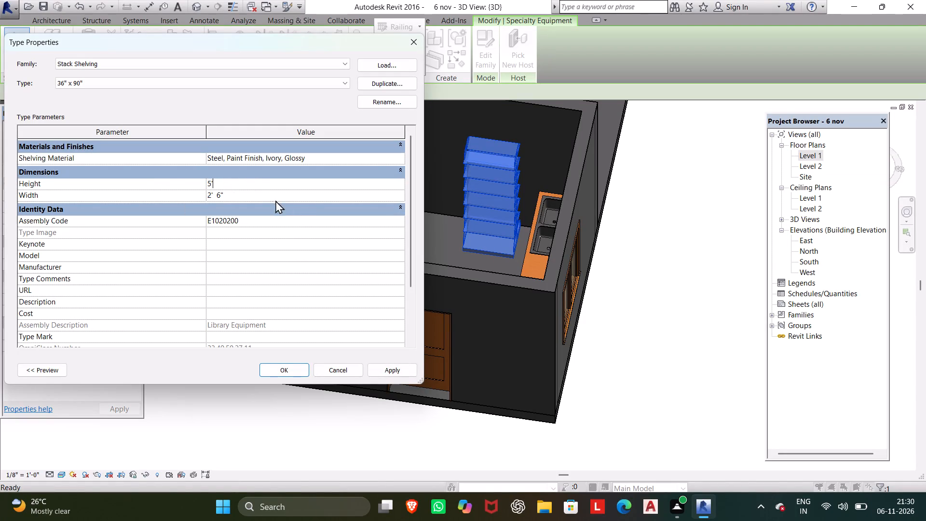
pyautogui.click(259, 192)
pyautogui.moveTo(259, 192); pyautogui.dragTo(191, 194)
pyautogui.write("2'")
pyautogui.click(278, 369)
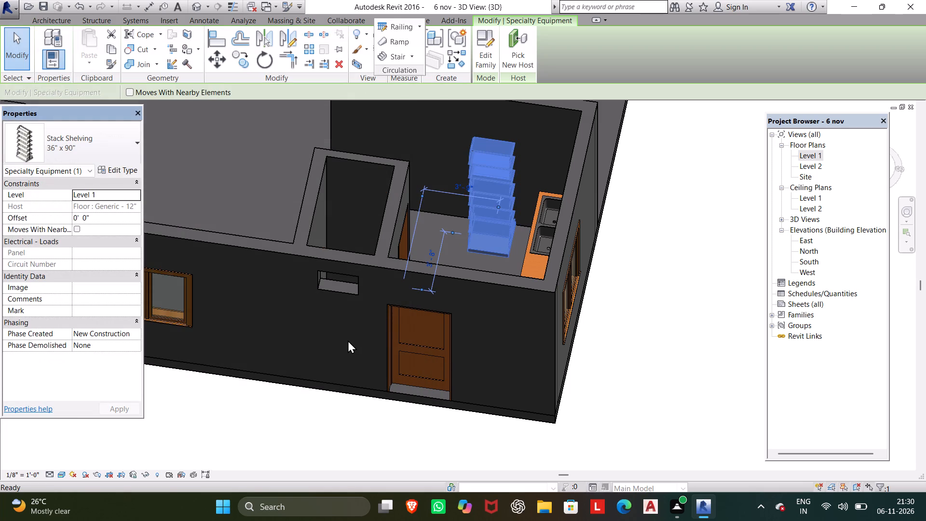
pyautogui.press('Escape')
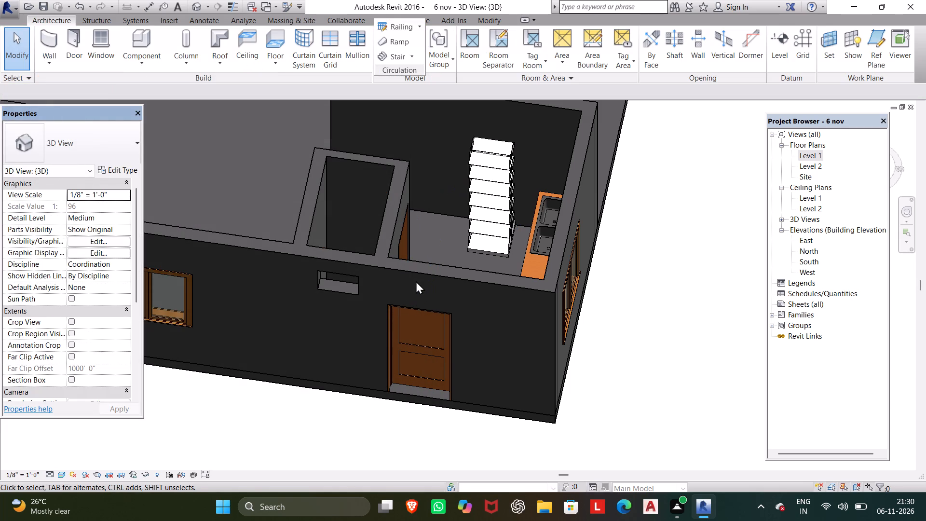
# Set the Height of the kitchen's Stack Shelving type to 4', apply the change and deselect the unit.
pyautogui.keyDown('shift'); pyautogui.moveTo(416, 282); pyautogui.dragTo(496, 277, button='middle'); pyautogui.keyUp('shift')
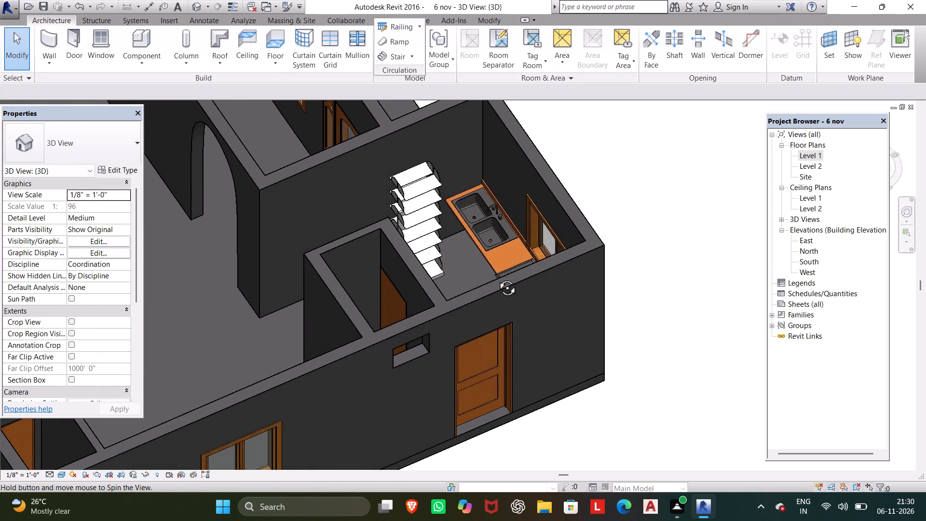
pyautogui.keyDown('shift'); pyautogui.moveTo(496, 277); pyautogui.dragTo(481, 299, button='middle'); pyautogui.keyUp('shift')
pyautogui.click(452, 248)
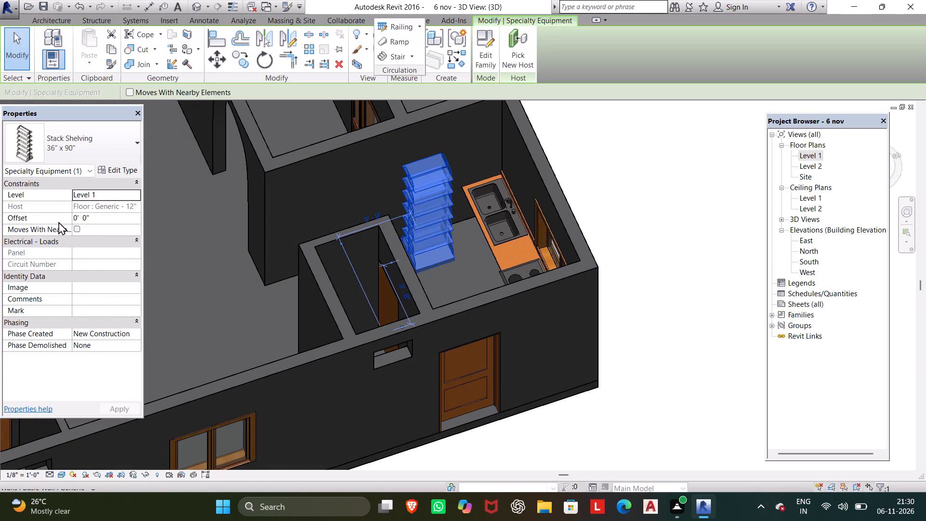
pyautogui.click(122, 166)
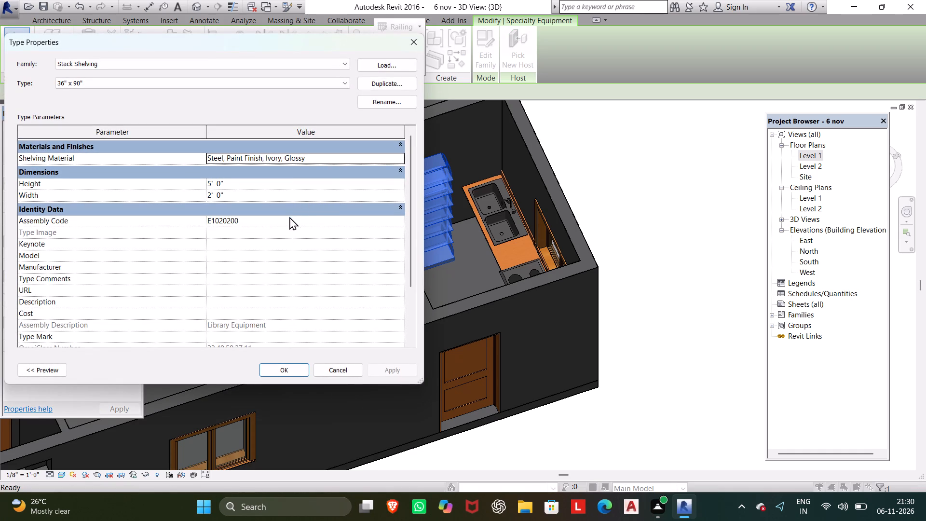
pyautogui.scroll(-3, 283, 232)
pyautogui.scroll(3, 281, 244)
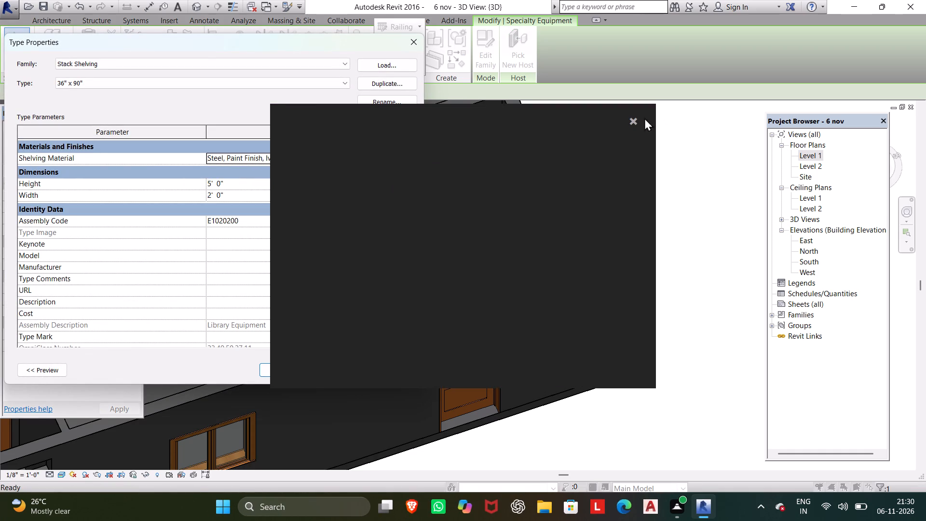
pyautogui.click(640, 121)
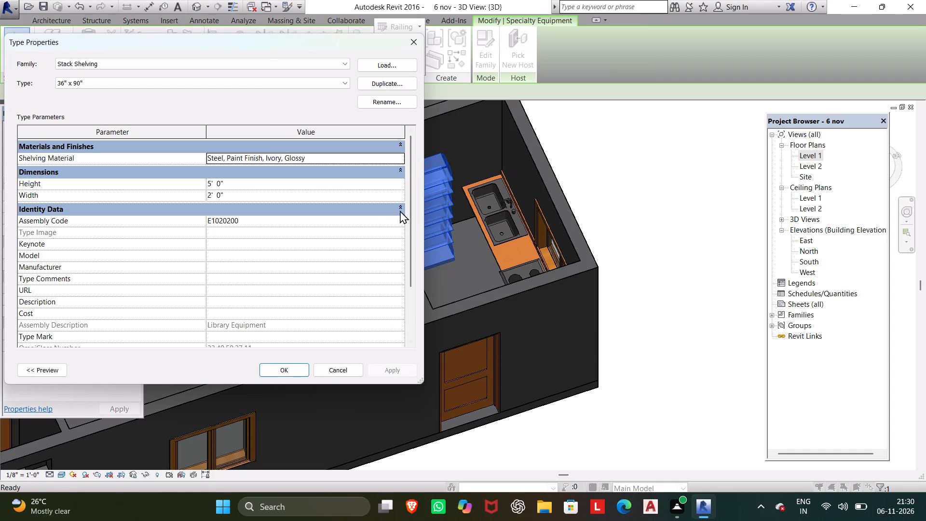
pyautogui.click(272, 174)
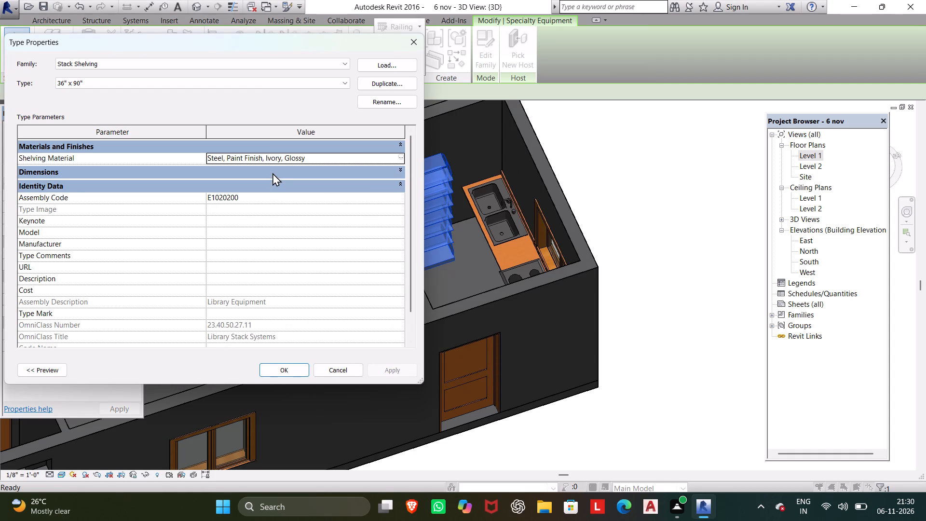
pyautogui.click(273, 171)
pyautogui.click(258, 180)
pyautogui.moveTo(258, 180); pyautogui.dragTo(98, 178)
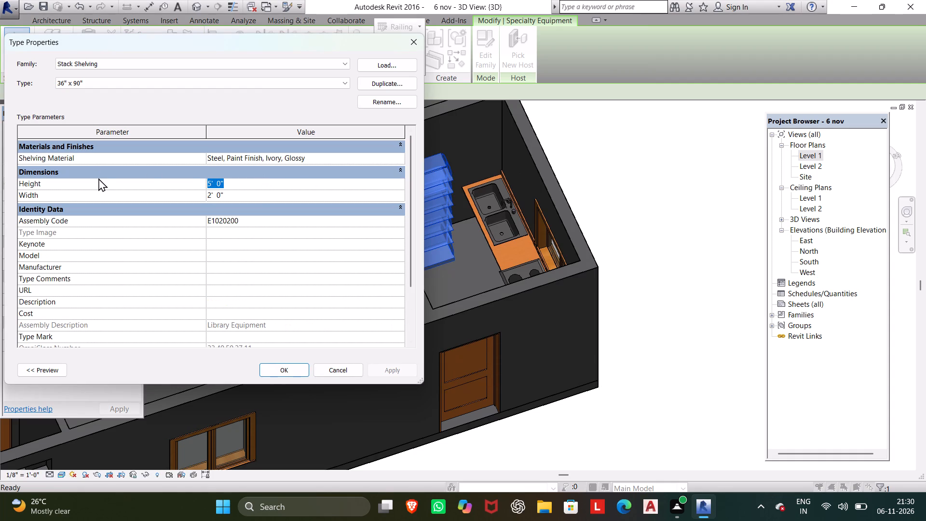
pyautogui.write("4'")
pyautogui.click(274, 376)
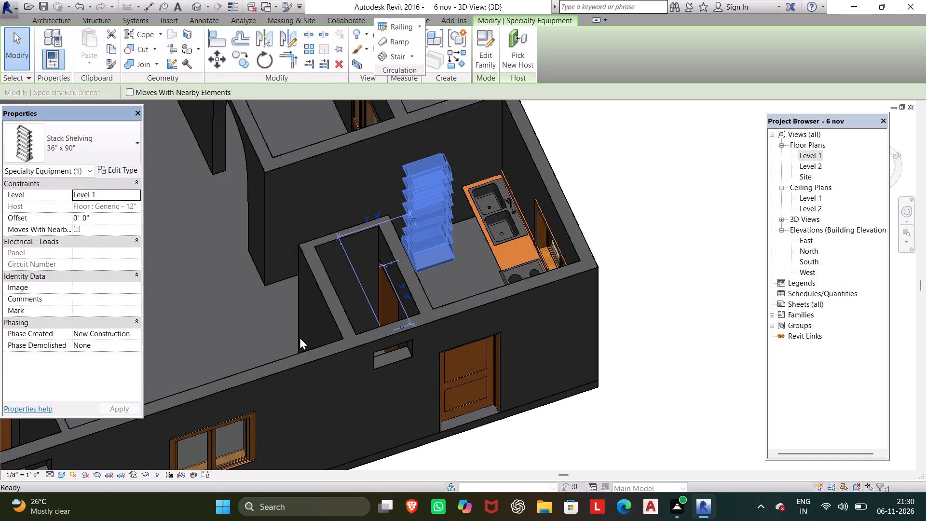
pyautogui.press('Escape')
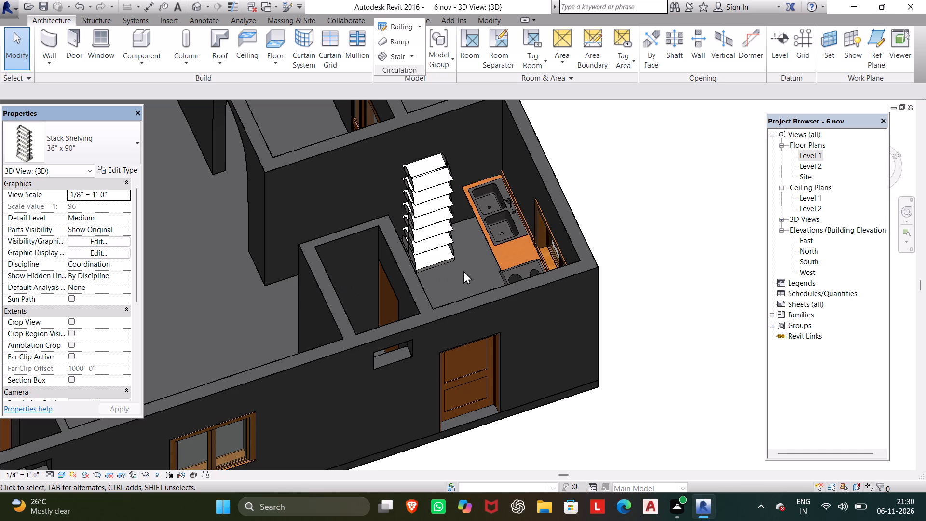
# Open the Level 1 floor plan and load the Microwave family from the Specialty Equipment Domestic folder for placement as a component.
pyautogui.moveTo(462, 280); pyautogui.dragTo(259, 336, button='middle')
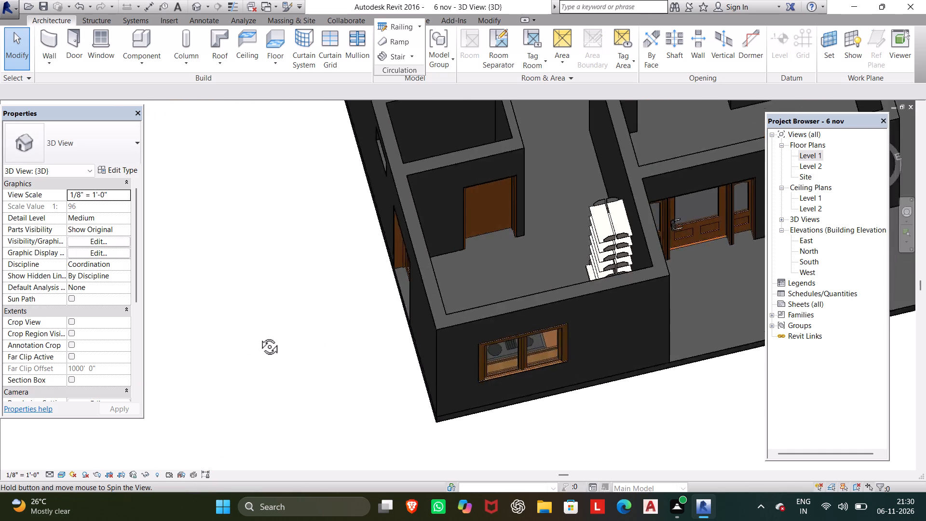
pyautogui.moveTo(259, 336); pyautogui.dragTo(741, 321, button='middle')
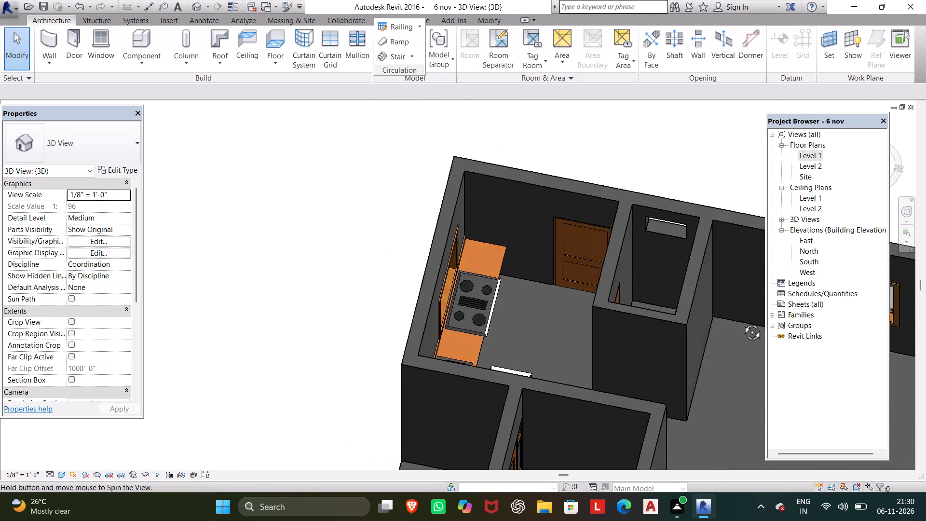
pyautogui.moveTo(741, 321); pyautogui.dragTo(542, 276, button='middle')
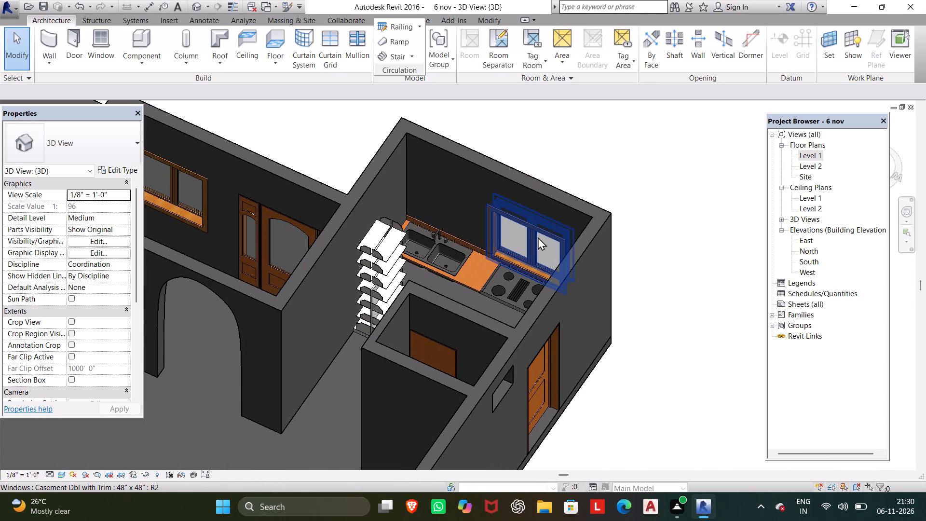
pyautogui.doubleClick(816, 150)
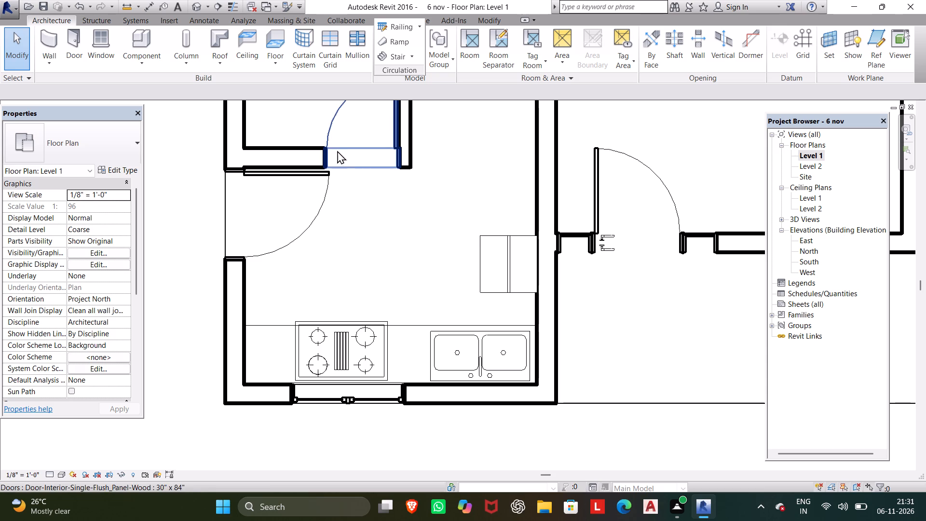
pyautogui.click(138, 33)
pyautogui.click(492, 46)
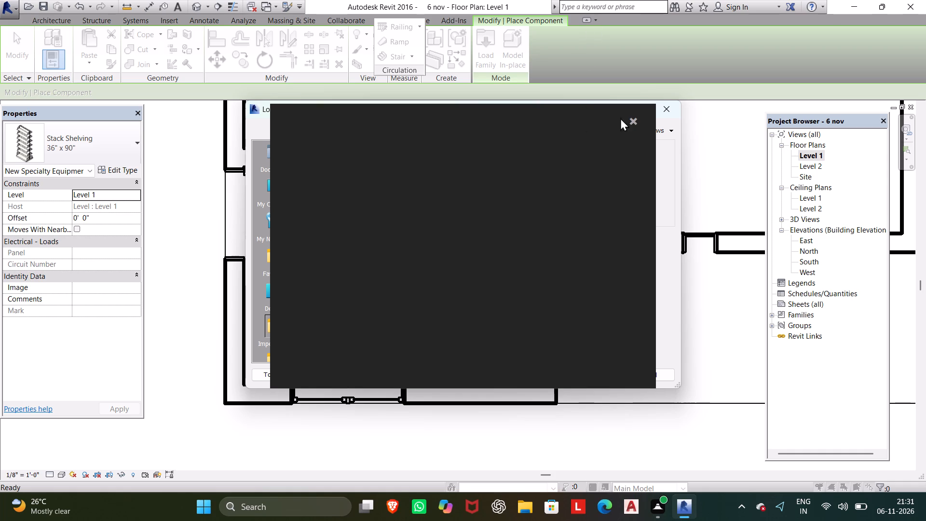
pyautogui.click(638, 121)
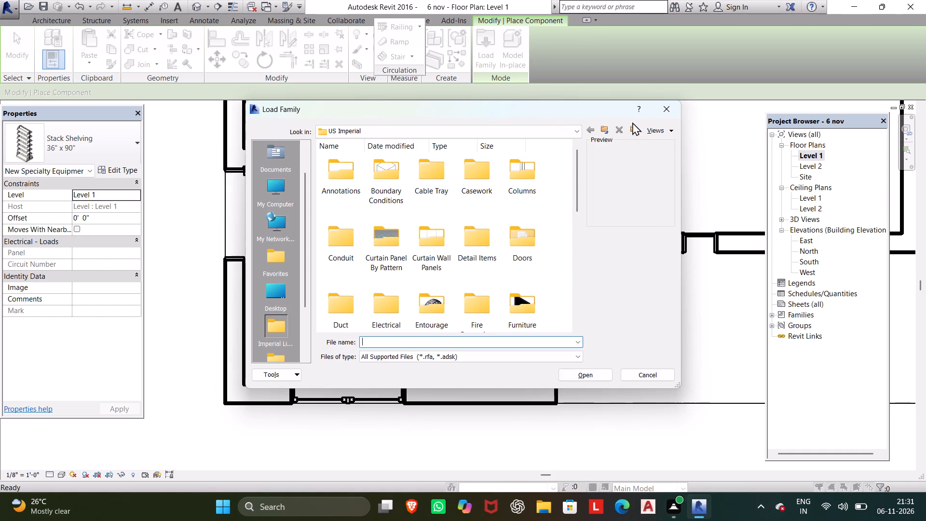
pyautogui.scroll(-5, 518, 280)
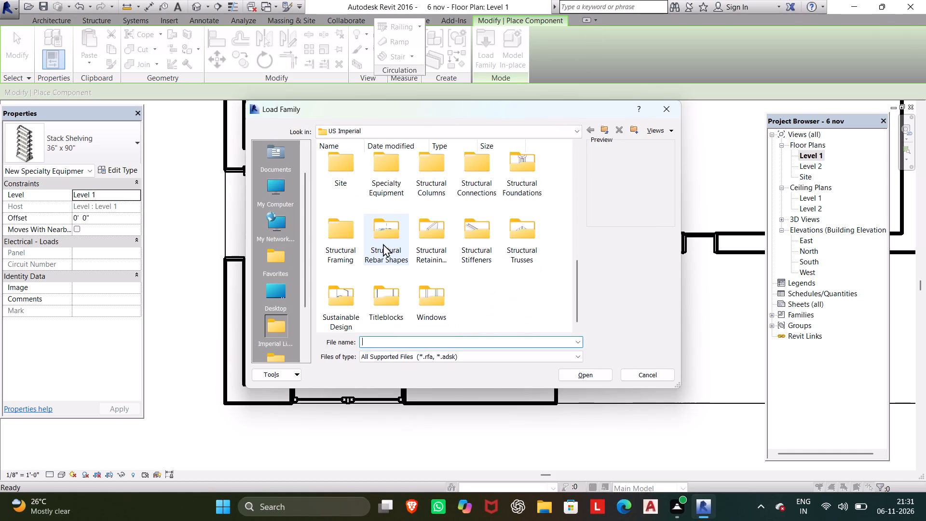
pyautogui.click(387, 178)
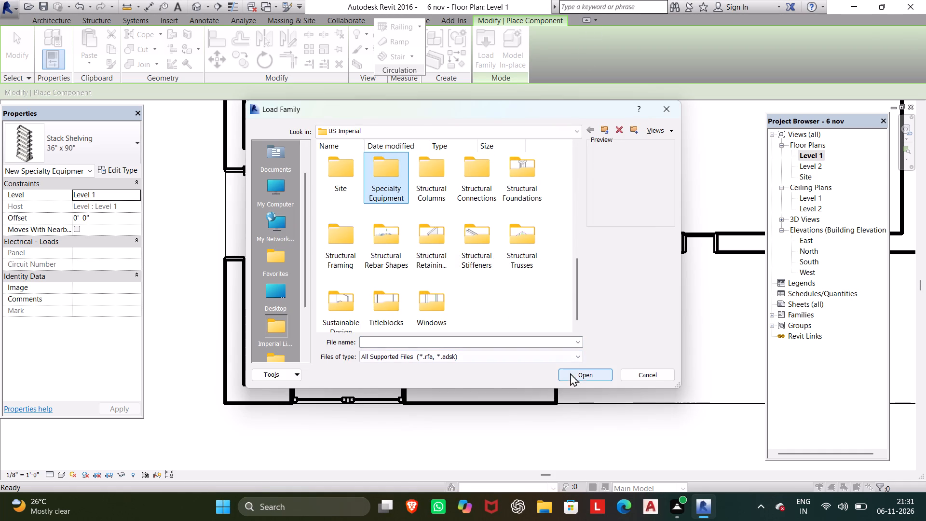
pyautogui.click(581, 375)
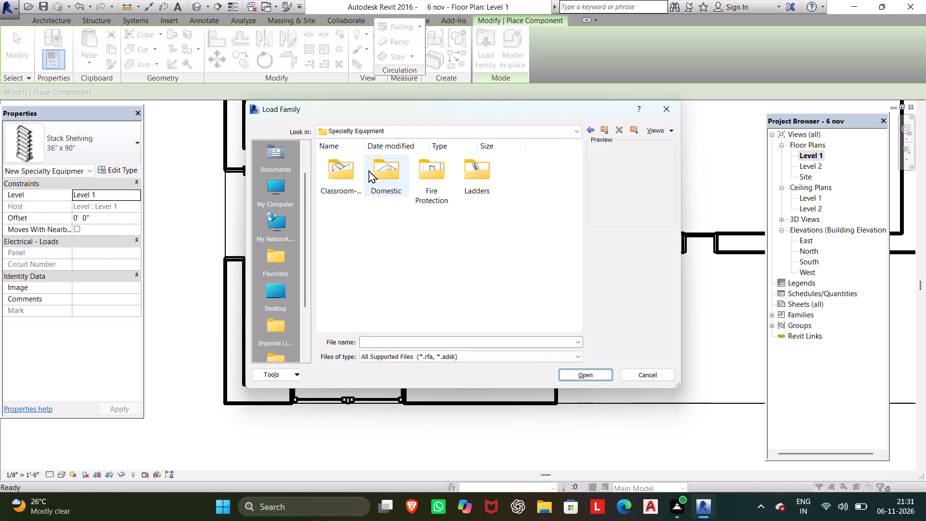
pyautogui.click(368, 170)
pyautogui.click(579, 370)
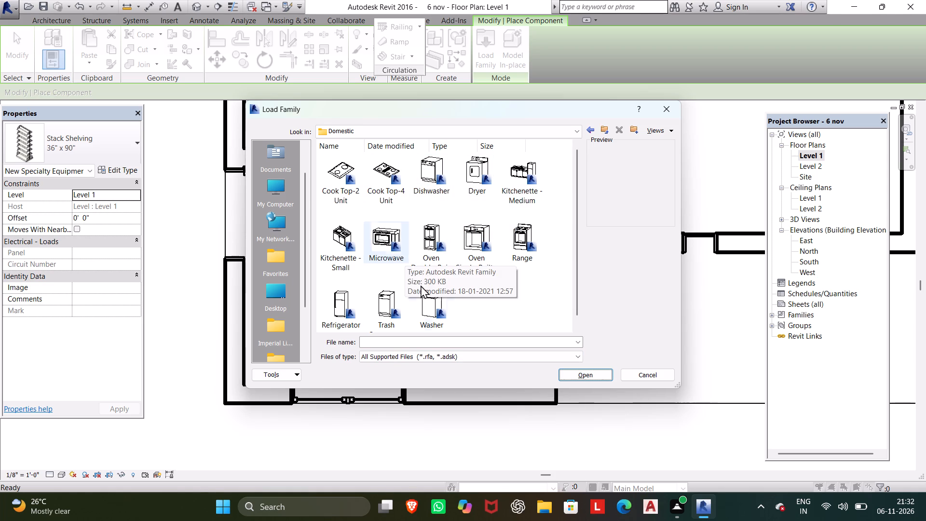
pyautogui.click(387, 244)
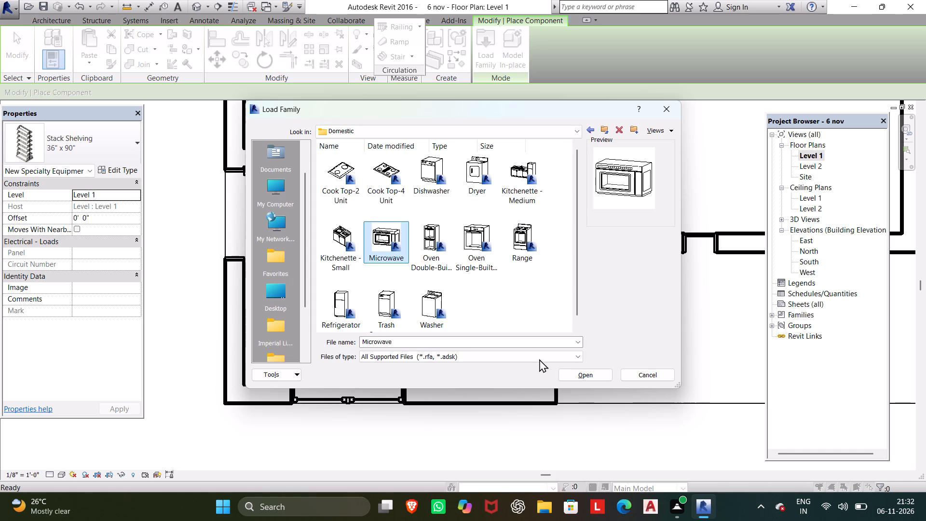
pyautogui.click(575, 378)
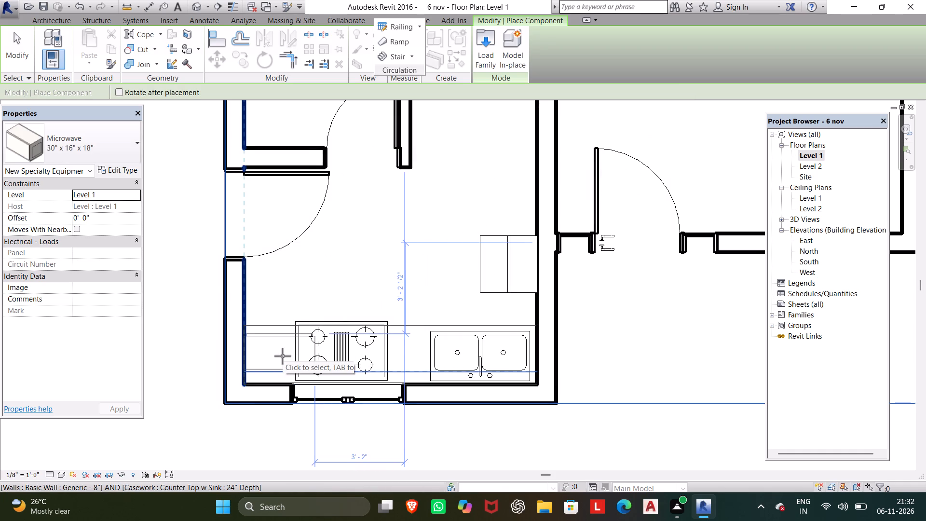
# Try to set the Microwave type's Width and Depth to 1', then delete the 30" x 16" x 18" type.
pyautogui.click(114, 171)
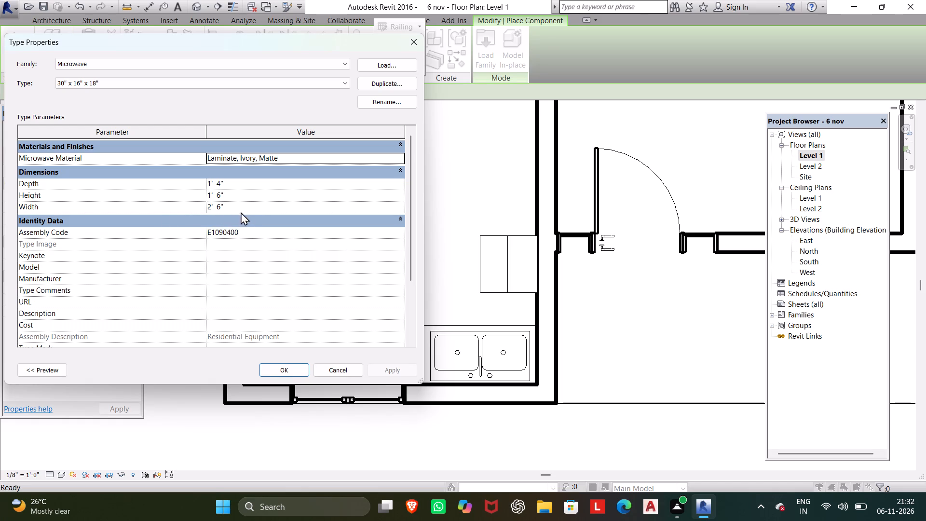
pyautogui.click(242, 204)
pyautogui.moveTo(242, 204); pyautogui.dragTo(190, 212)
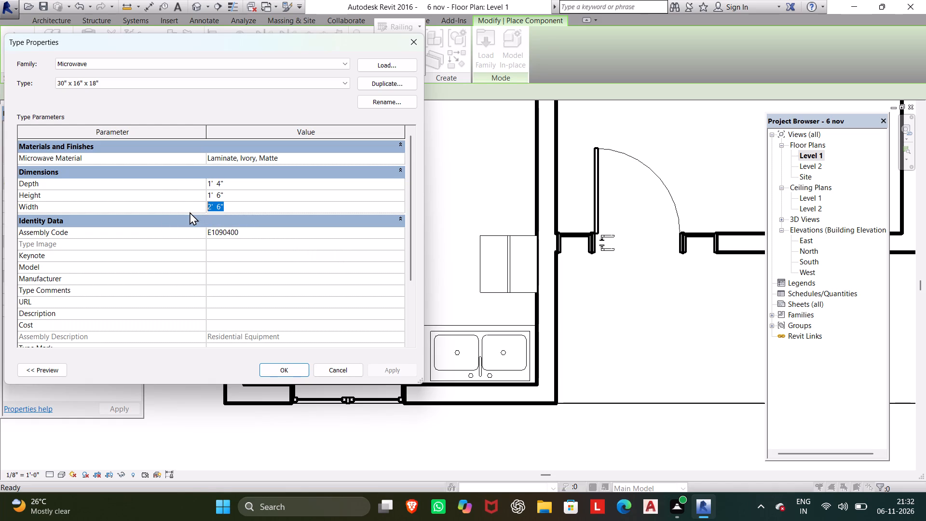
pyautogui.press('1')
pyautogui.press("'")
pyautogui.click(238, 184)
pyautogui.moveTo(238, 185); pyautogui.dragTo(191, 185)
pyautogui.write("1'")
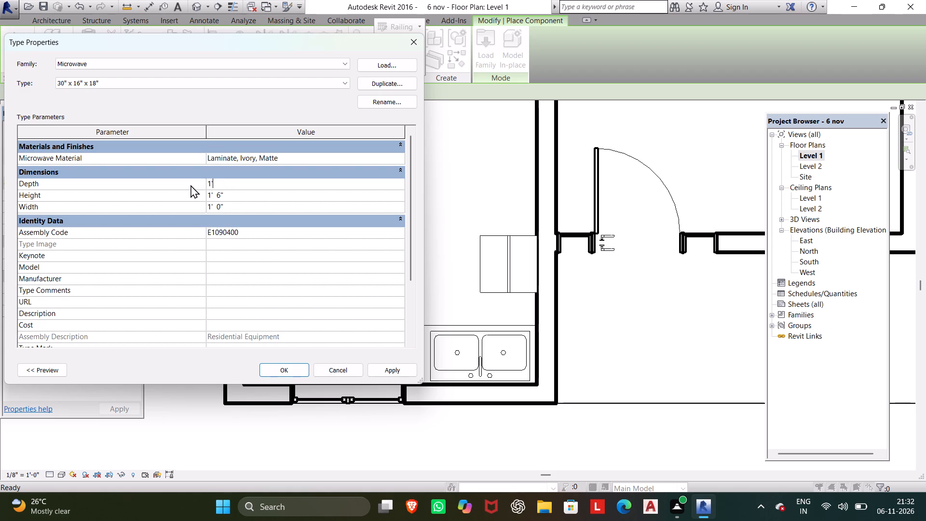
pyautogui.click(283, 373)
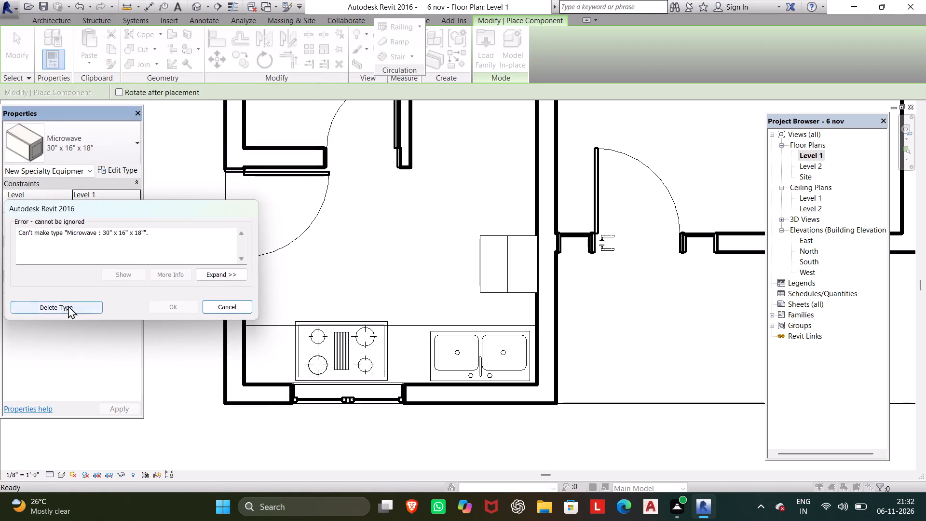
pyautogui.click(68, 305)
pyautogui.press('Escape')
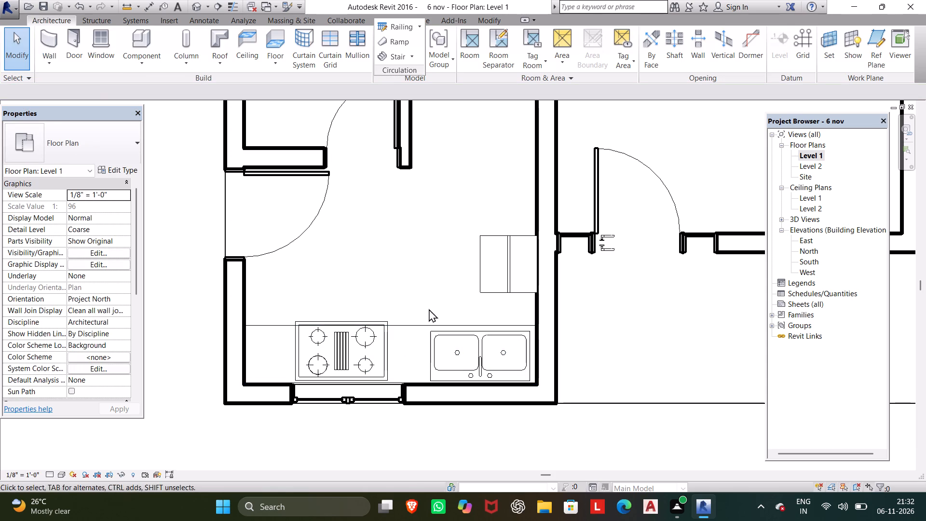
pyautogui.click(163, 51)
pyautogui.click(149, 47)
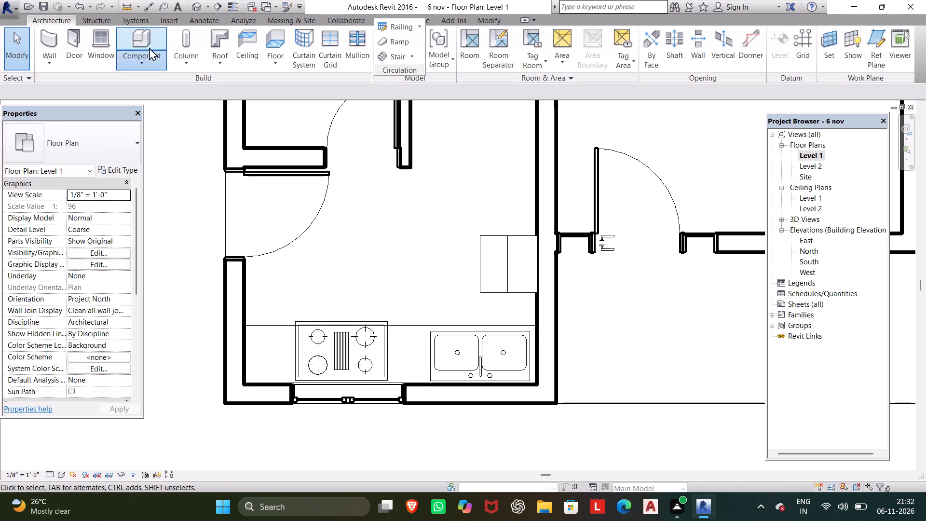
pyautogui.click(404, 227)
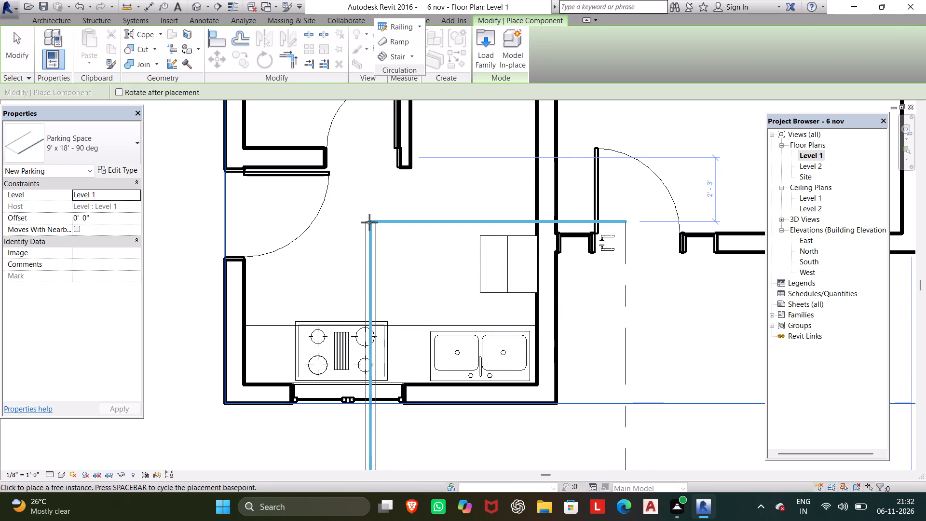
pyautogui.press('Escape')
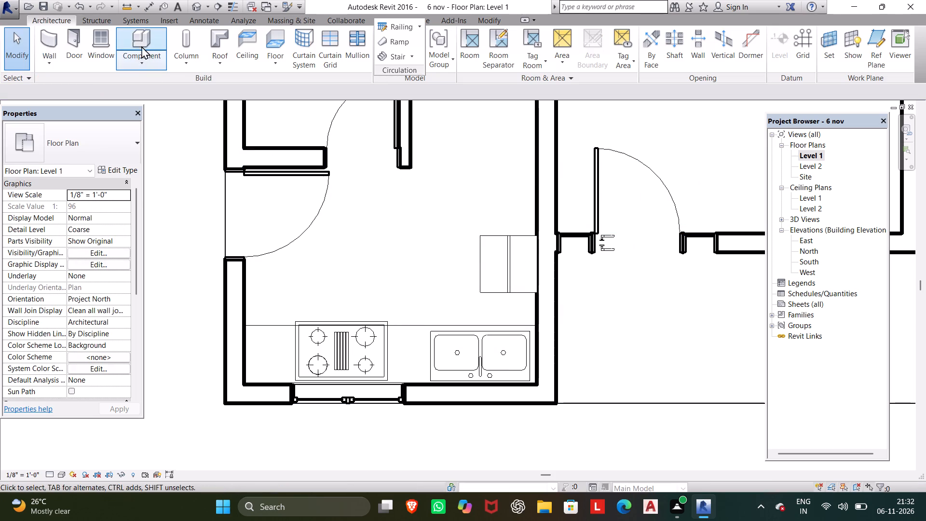
# Load the Dishwasher family from the Specialty Equipment Domestic folder for placement as a component.
pyautogui.click(138, 41)
pyautogui.click(478, 54)
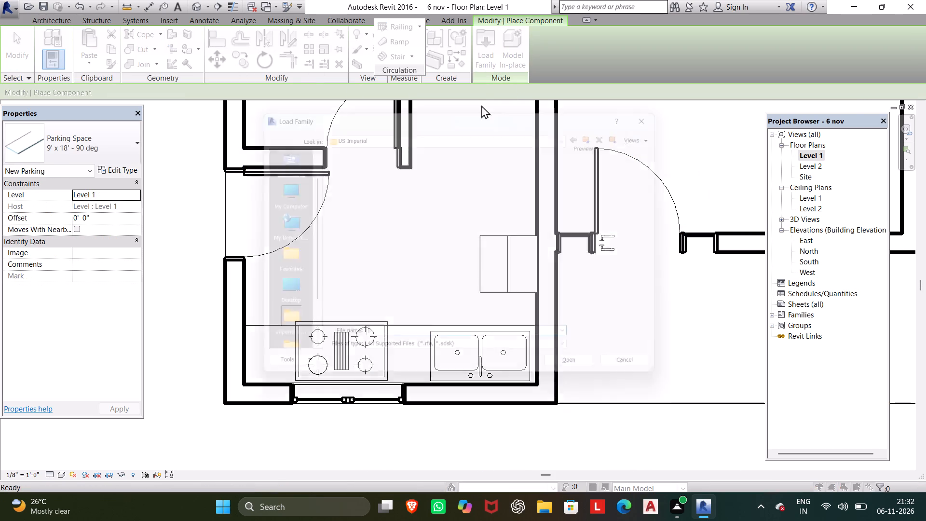
pyautogui.scroll(-4, 373, 322)
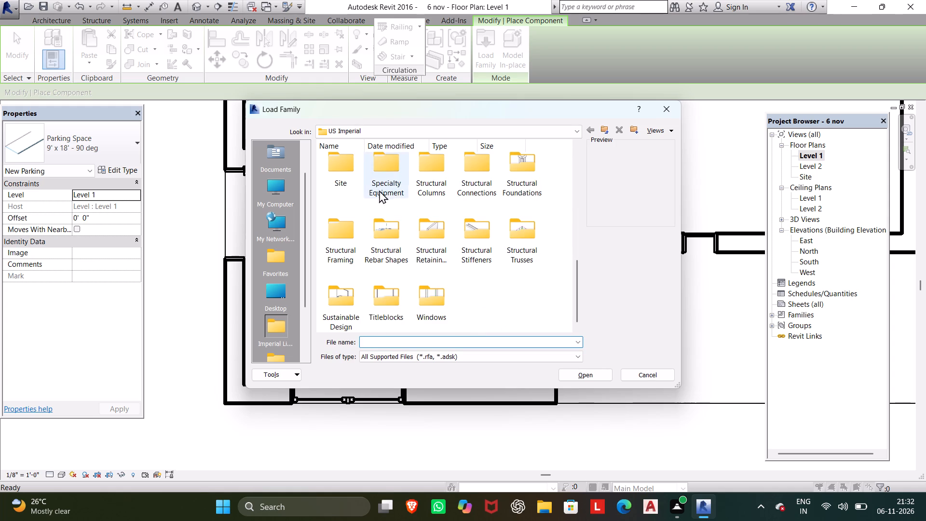
pyautogui.click(380, 189)
pyautogui.click(585, 380)
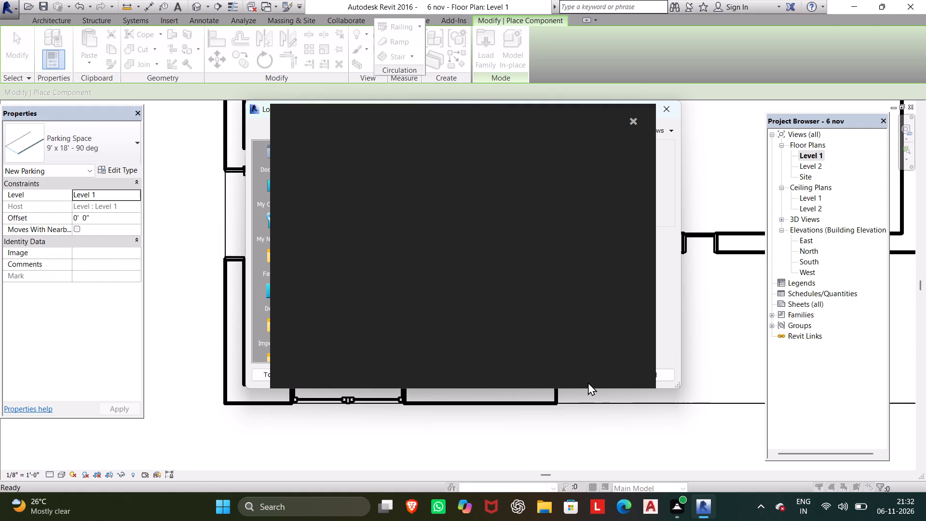
pyautogui.click(637, 122)
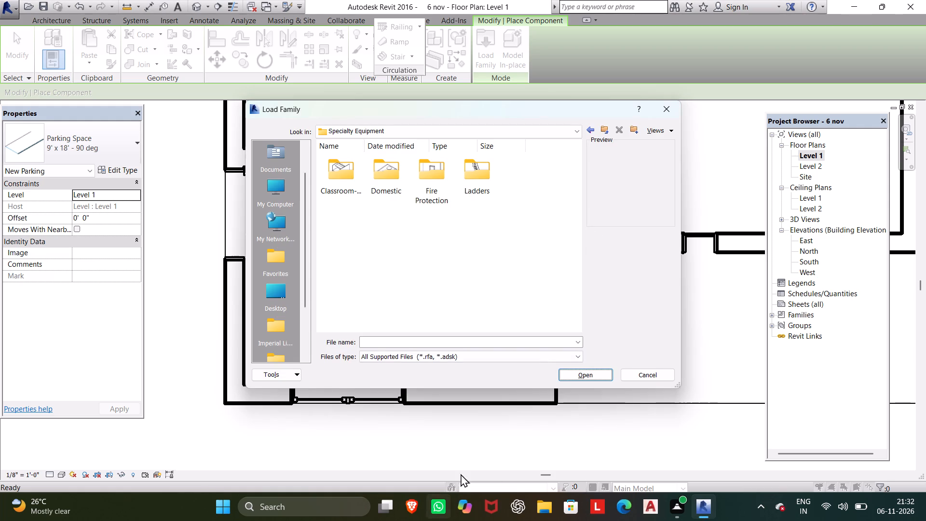
pyautogui.click(400, 178)
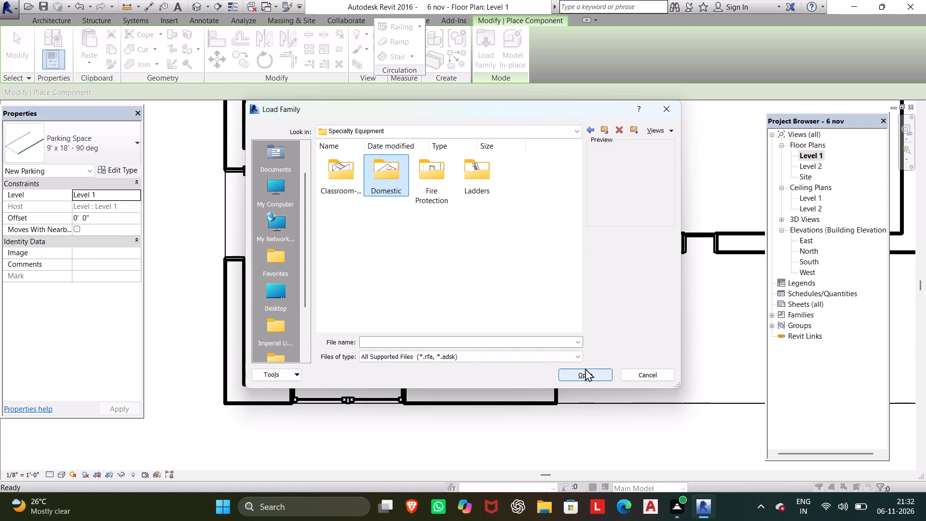
pyautogui.click(585, 368)
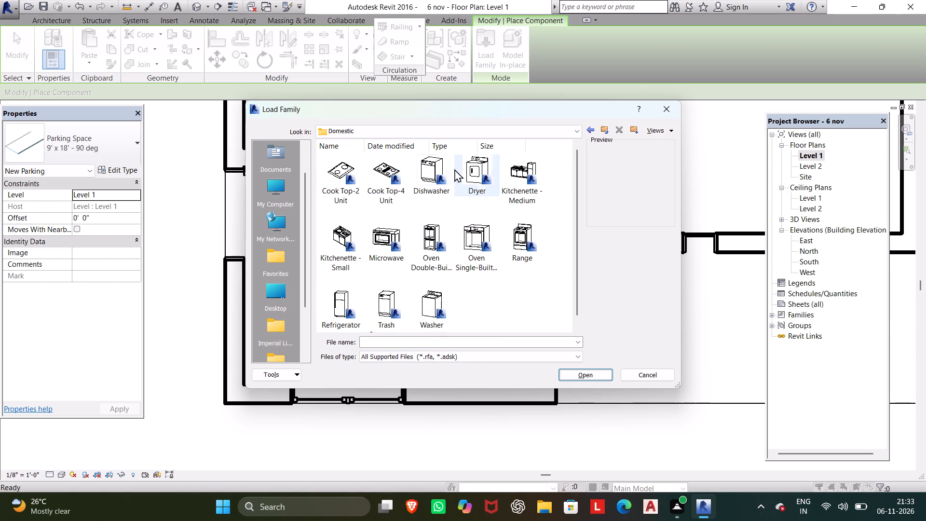
pyautogui.click(441, 169)
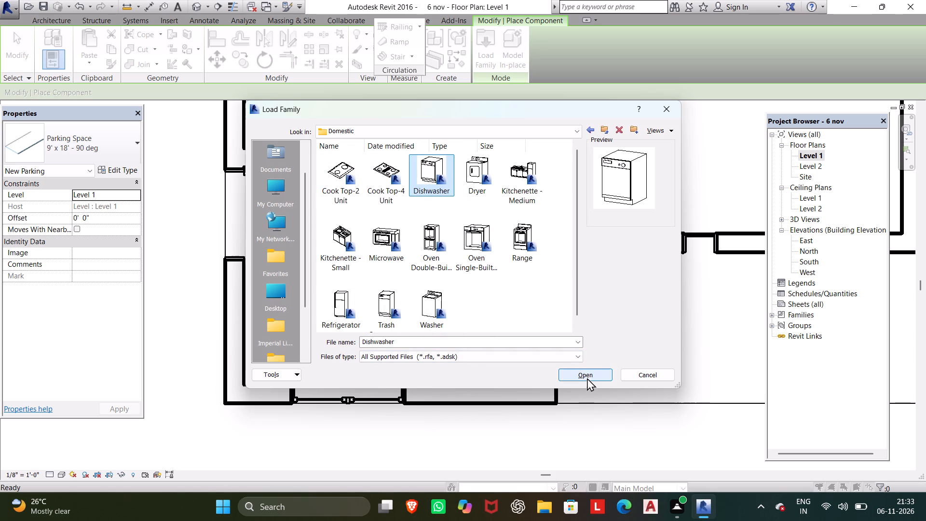
pyautogui.click(587, 373)
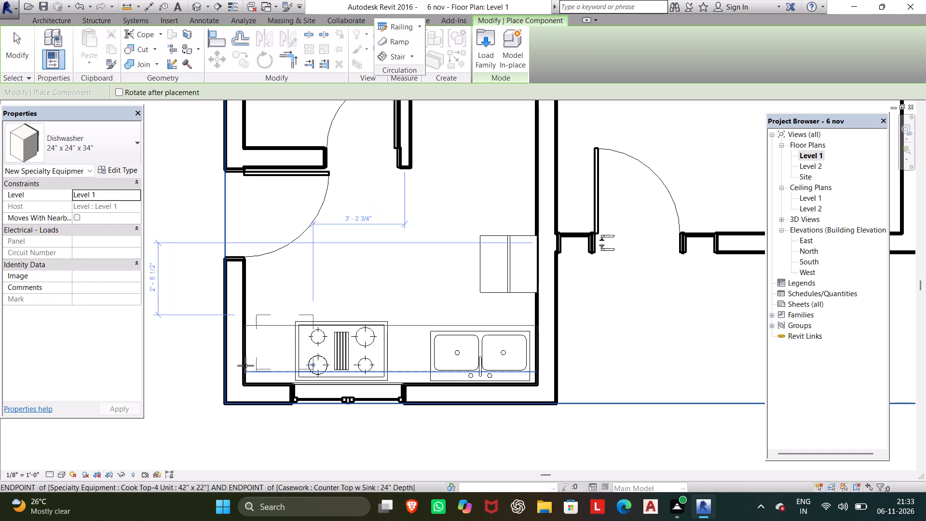
# Place the 24" x 24" x 34" dishwasher near the cook top at the door-side end of the kitchen counter.
pyautogui.scroll(4, 250, 372)
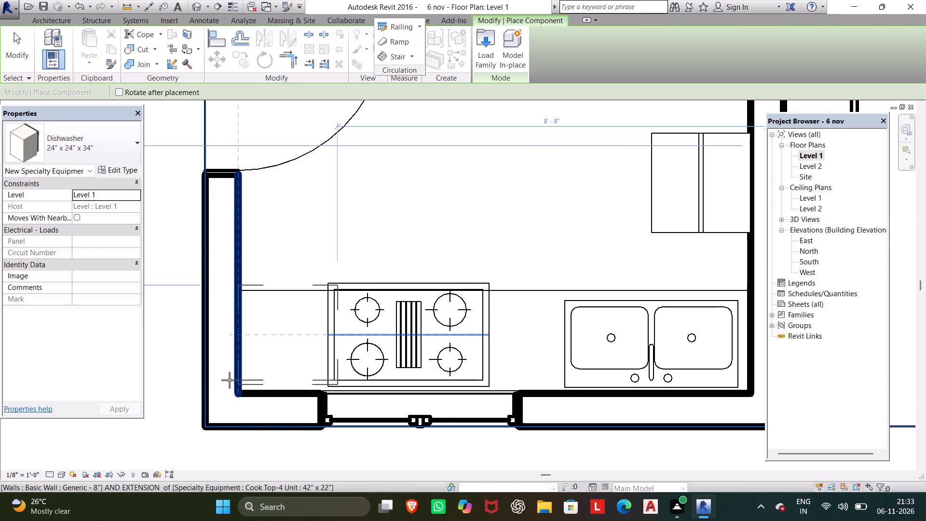
pyautogui.click(250, 335)
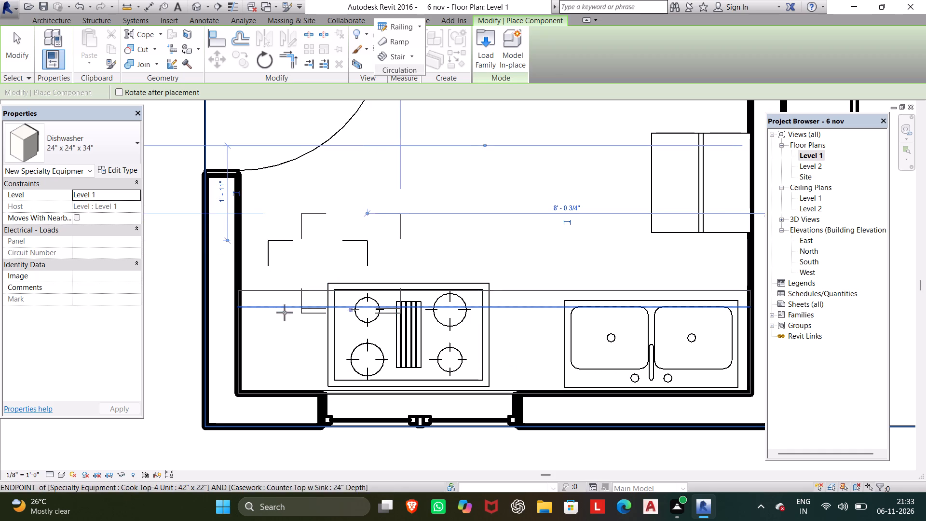
pyautogui.press('Escape')
pyautogui.press('Escape')
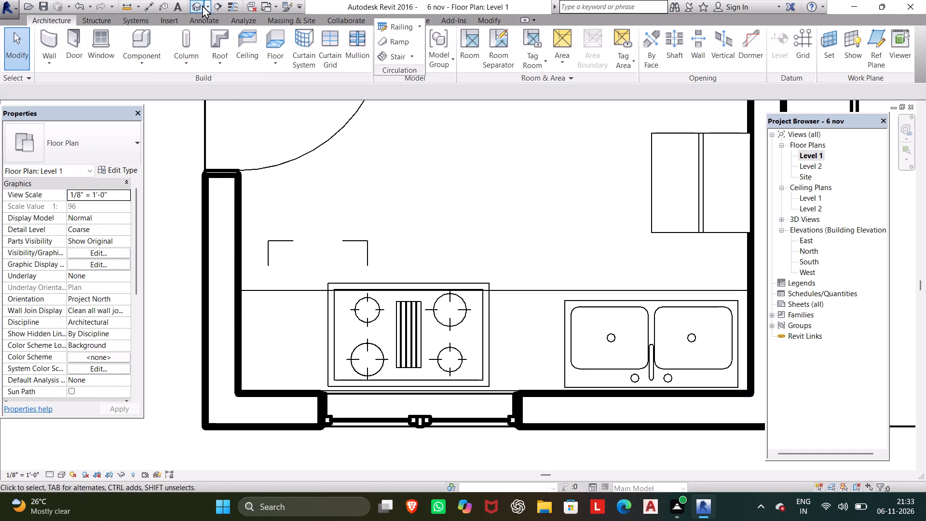
# Switch to the 3D view and rotate the dishwasher twice so its front faces into the room.
pyautogui.click(198, 5)
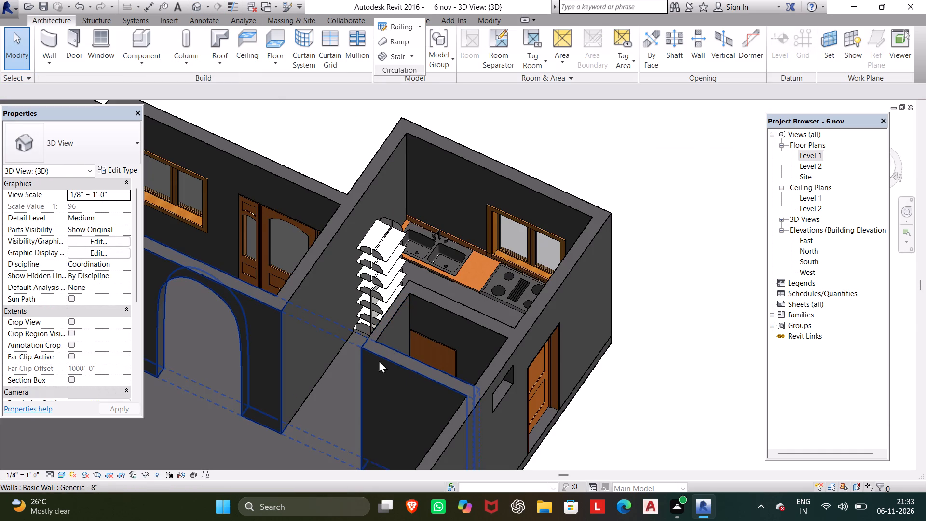
pyautogui.keyDown('shift'); pyautogui.moveTo(366, 376); pyautogui.dragTo(468, 446, button='middle'); pyautogui.keyUp('shift')
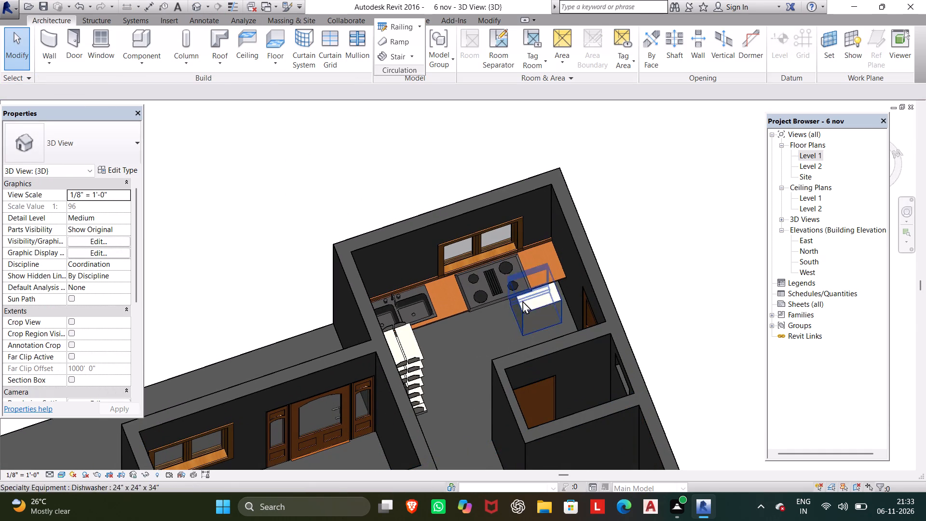
pyautogui.click(525, 312)
pyautogui.press('space')
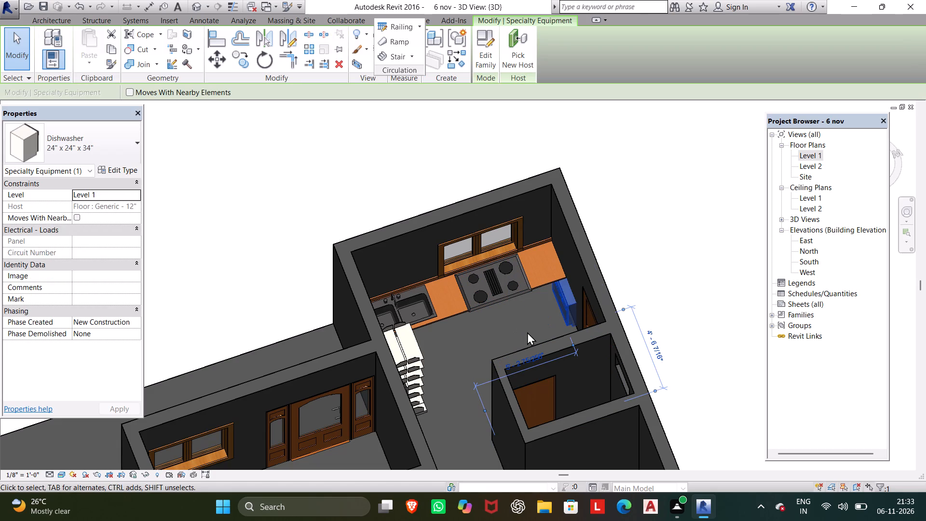
pyautogui.press('space')
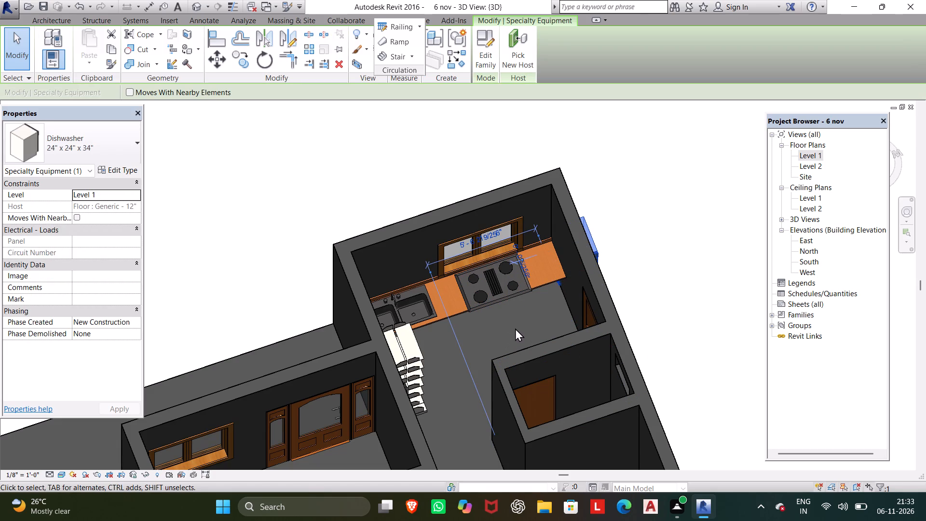
# Nudge the dishwasher inside the house to sit under the counter beside the cook top, and deselect it.
pyautogui.press('Left')
pyautogui.press('Left')
pyautogui.press('Left')
pyautogui.press('Left')
pyautogui.press('Left')
pyautogui.press('Left')
pyautogui.press('Left')
pyautogui.press('Left')
pyautogui.press('Left')
pyautogui.press('Left')
pyautogui.press('Left')
pyautogui.press('Left')
pyautogui.press('Left')
pyautogui.press('Left')
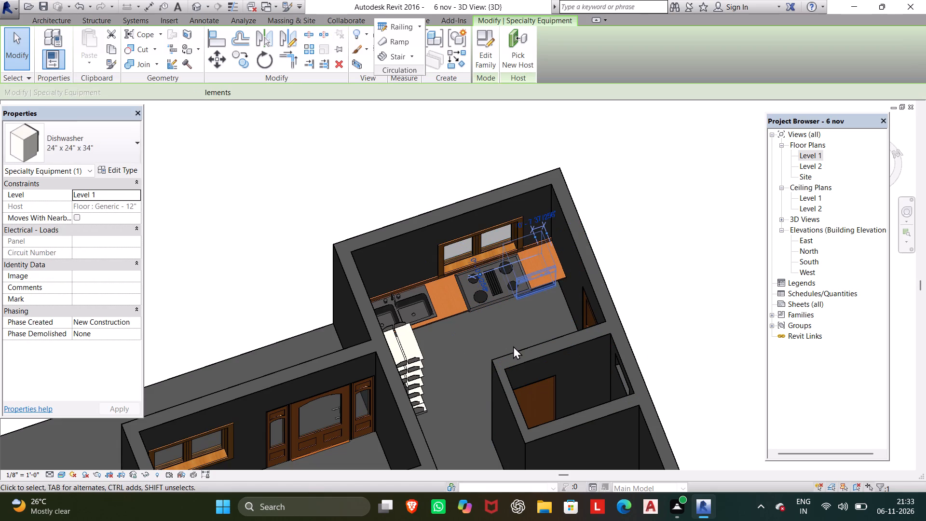
pyautogui.click(517, 323)
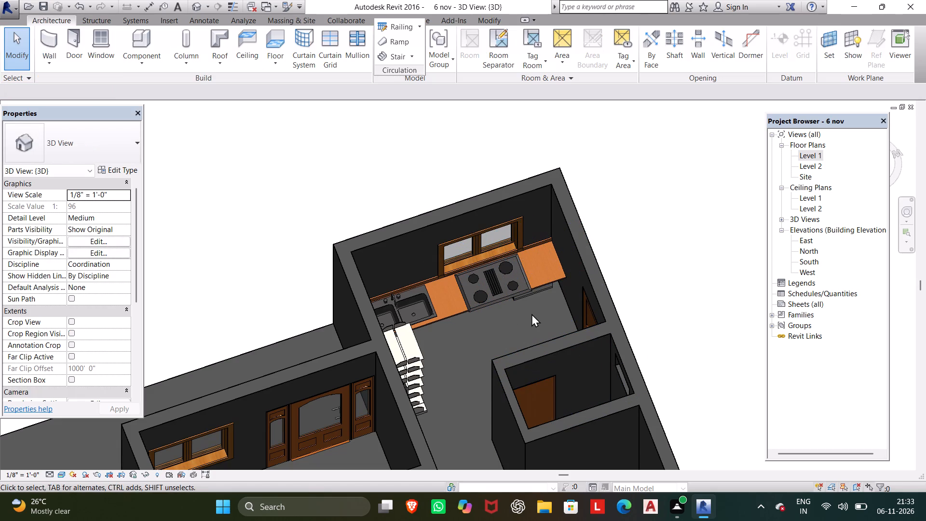
# Nudge the dishwasher forward toward the room so its front sits at the counter's front edge, and deselect it.
pyautogui.keyDown('shift'); pyautogui.moveTo(523, 326); pyautogui.dragTo(518, 246, button='middle'); pyautogui.keyUp('shift')
pyautogui.keyDown('shift'); pyautogui.scroll(1, 518, 306); pyautogui.keyUp('shift')
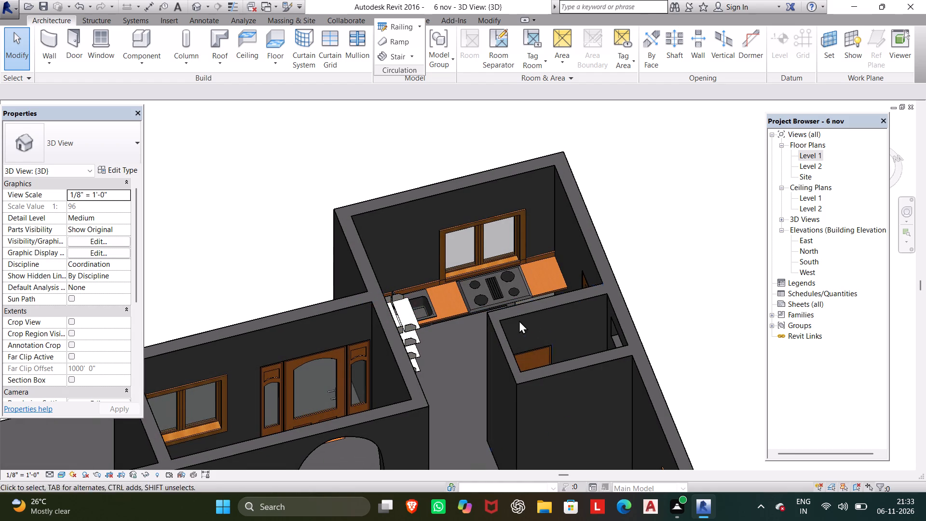
pyautogui.keyDown('shift'); pyautogui.moveTo(517, 311); pyautogui.dragTo(531, 329, button='middle'); pyautogui.keyUp('shift')
pyautogui.click(511, 309)
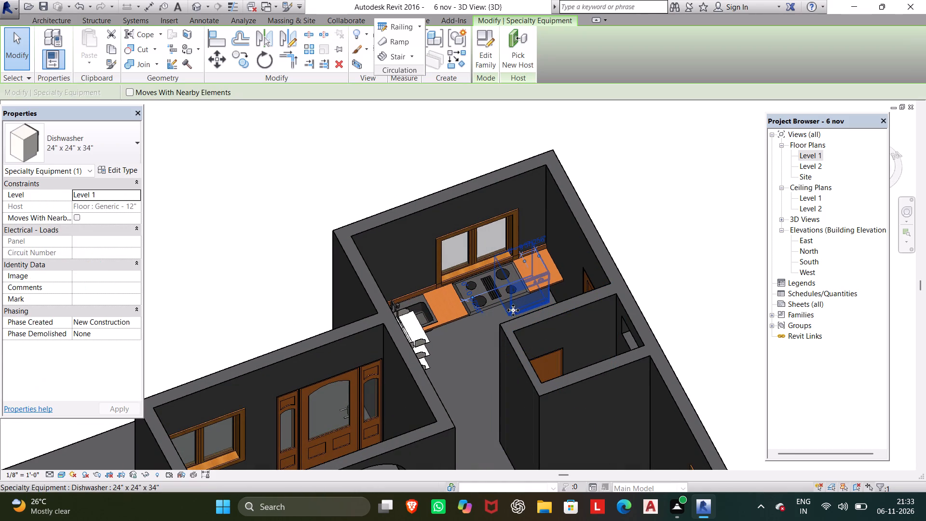
pyautogui.press('Down')
pyautogui.press('Down')
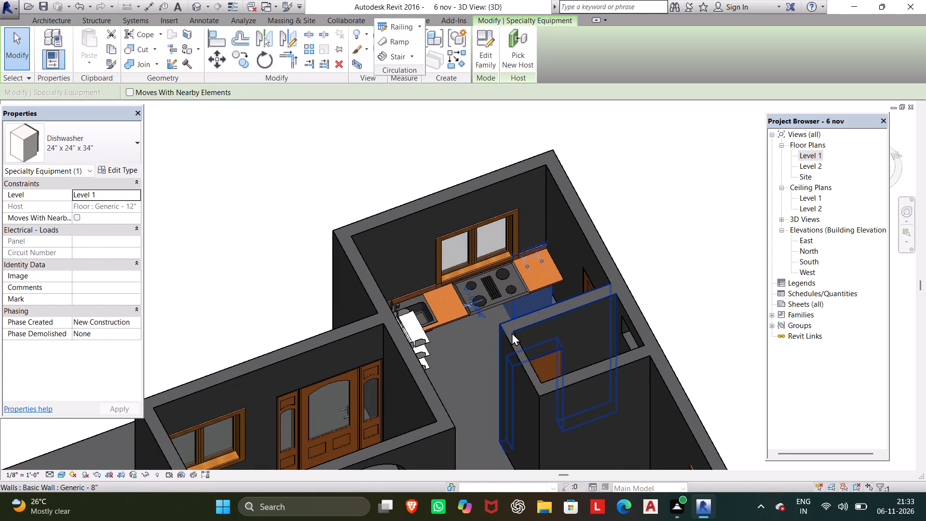
pyautogui.press('Escape')
pyautogui.moveTo(459, 352); pyautogui.dragTo(480, 375, button='middle')
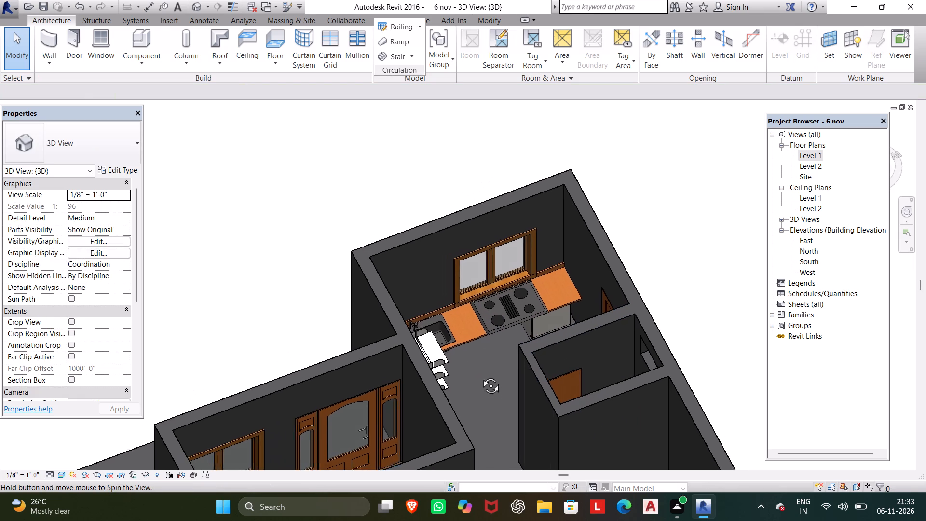
pyautogui.moveTo(480, 375); pyautogui.dragTo(503, 381, button='middle')
pyautogui.scroll(4, 519, 328)
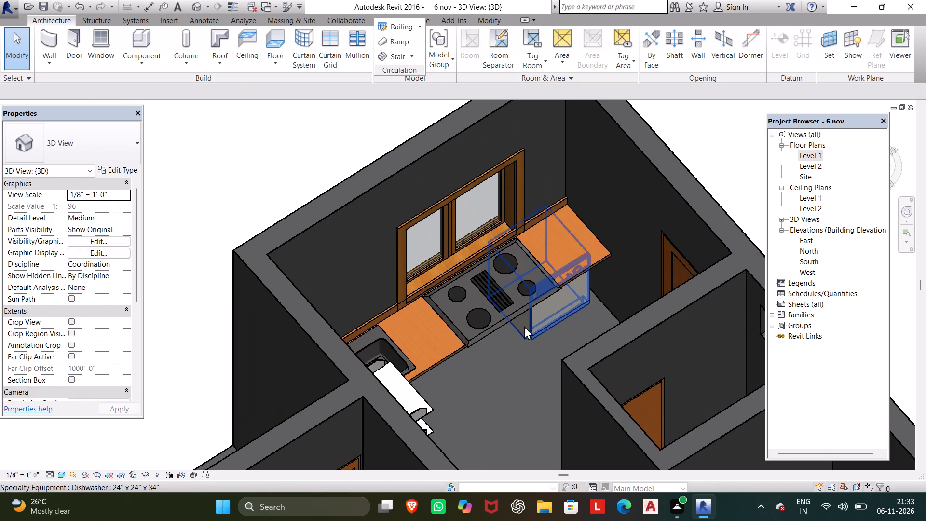
pyautogui.click(538, 321)
pyautogui.click(528, 328)
pyautogui.press('Down')
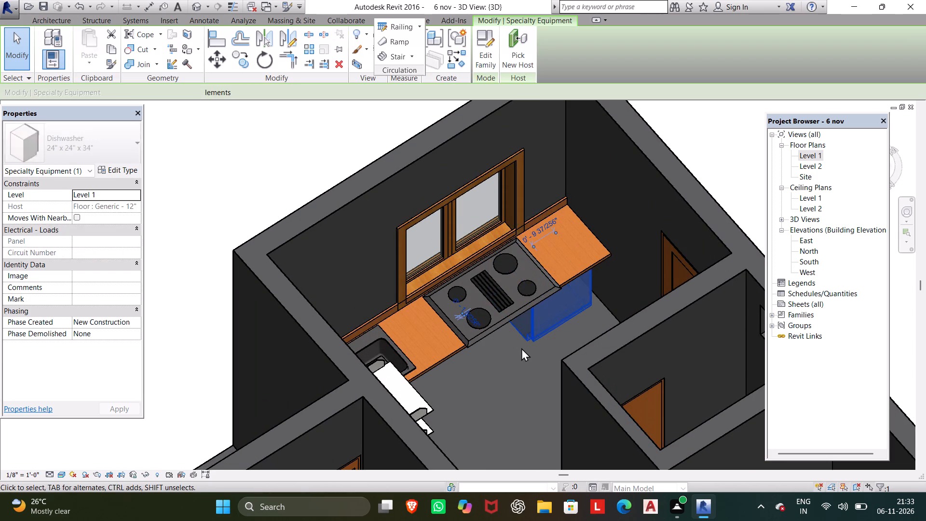
pyautogui.press('Down')
pyautogui.press('Down')
pyautogui.press('Down')
pyautogui.press('Down')
pyautogui.press('Down')
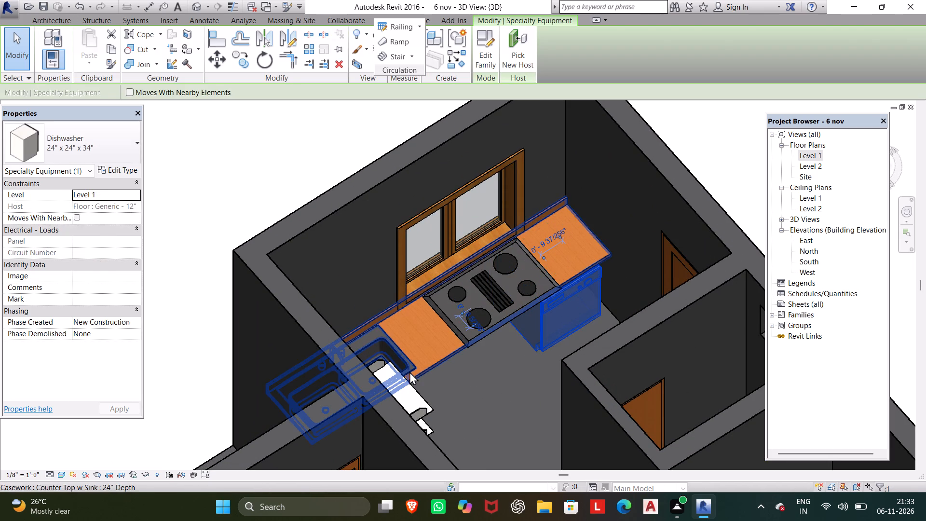
pyautogui.press('Escape')
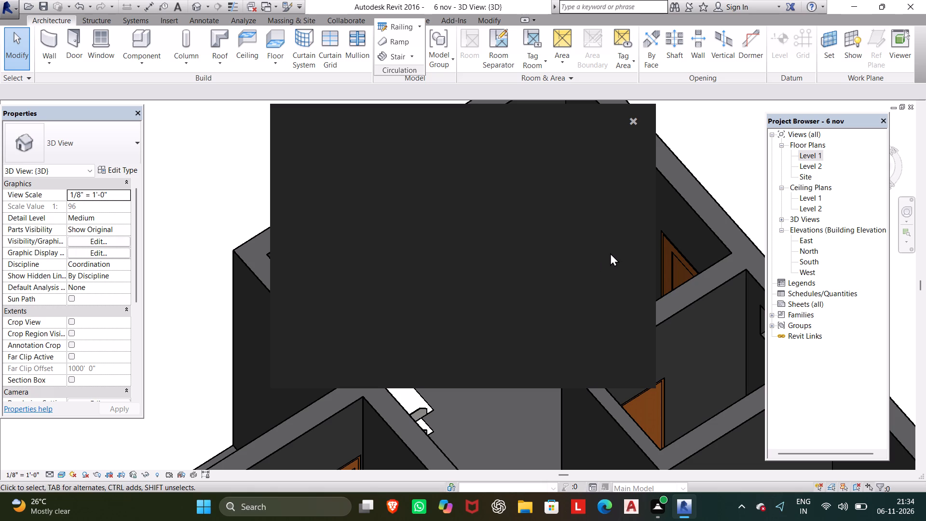
# Examine the kitchen counter, dishwasher and adjoining rooms from several angles in the 3D view.
pyautogui.click(634, 121)
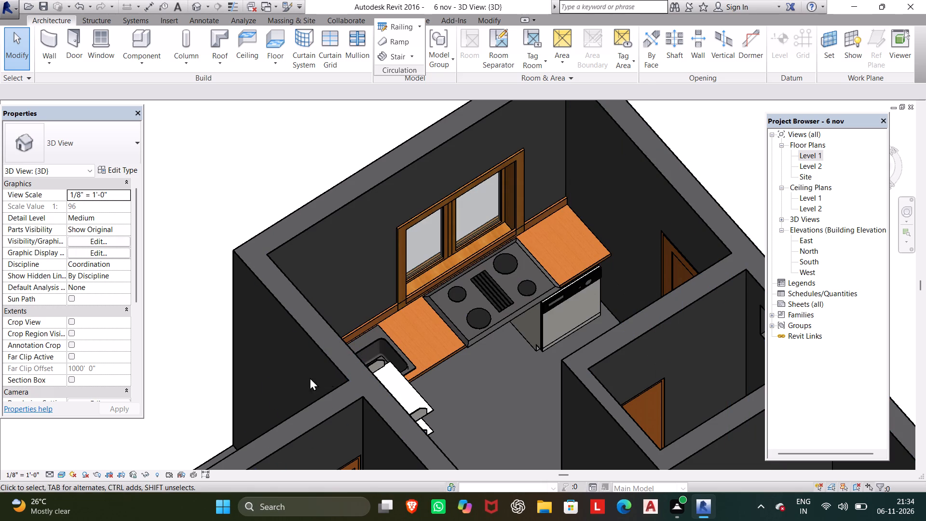
pyautogui.keyDown('shift'); pyautogui.moveTo(495, 395); pyautogui.dragTo(352, 443, button='middle'); pyautogui.keyUp('shift')
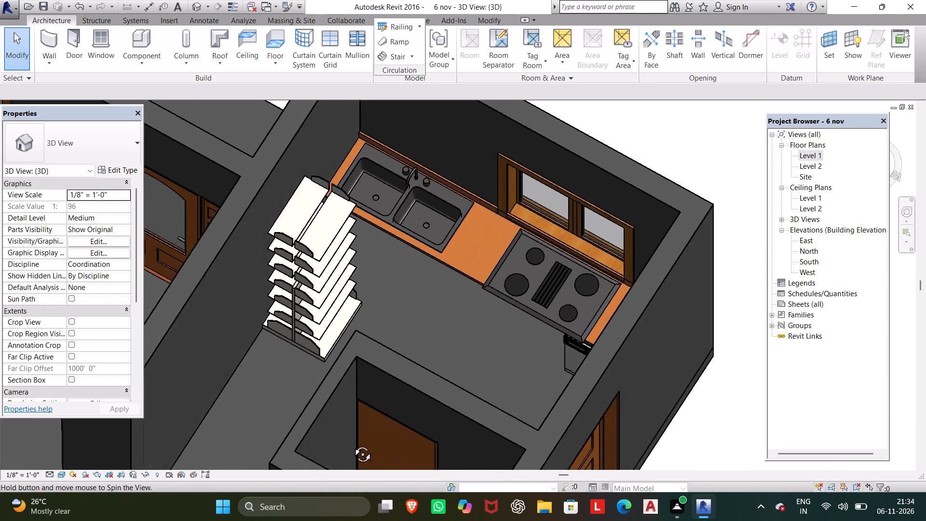
pyautogui.keyDown('shift'); pyautogui.moveTo(352, 443); pyautogui.dragTo(675, 407, button='middle'); pyautogui.keyUp('shift')
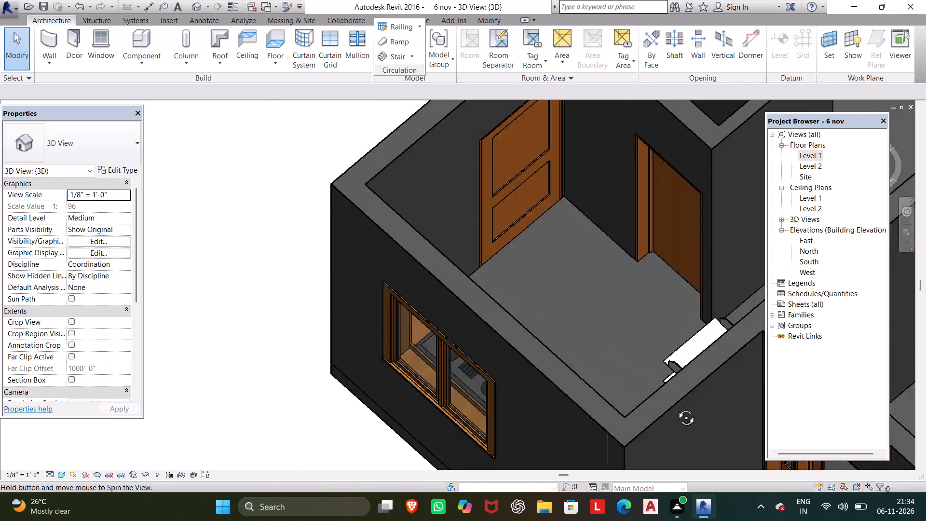
pyautogui.keyDown('shift'); pyautogui.moveTo(675, 407); pyautogui.dragTo(763, 411, button='middle'); pyautogui.keyUp('shift')
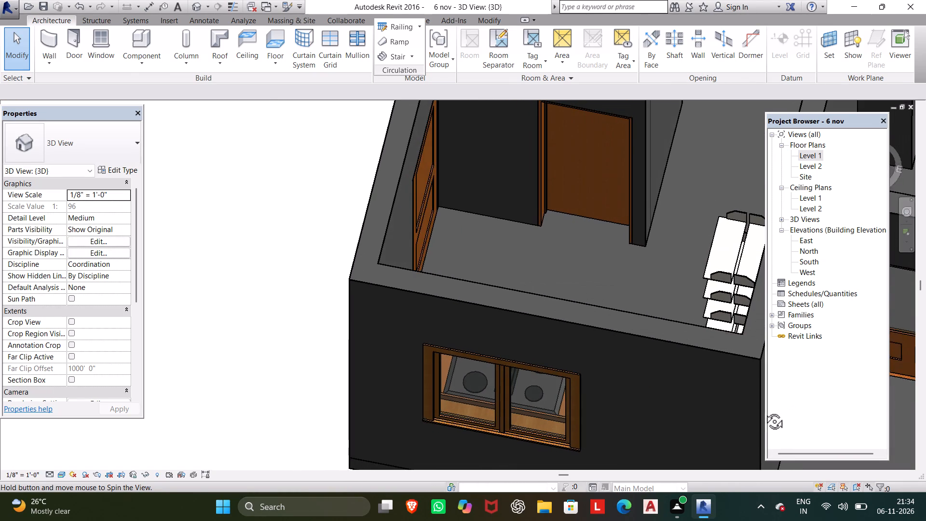
pyautogui.keyDown('shift'); pyautogui.moveTo(763, 411); pyautogui.dragTo(755, 414, button='middle'); pyautogui.keyUp('shift')
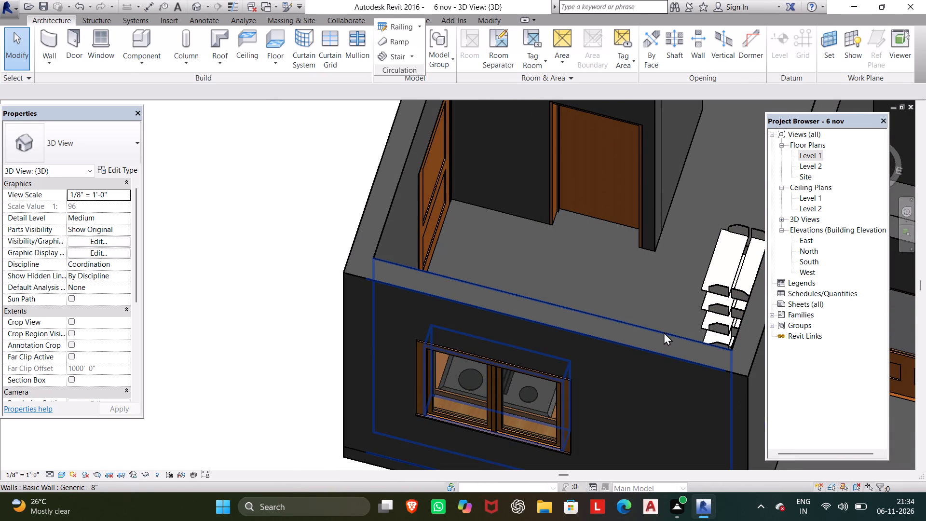
pyautogui.keyDown('shift'); pyautogui.moveTo(656, 337); pyautogui.dragTo(591, 366, button='middle'); pyautogui.keyUp('shift')
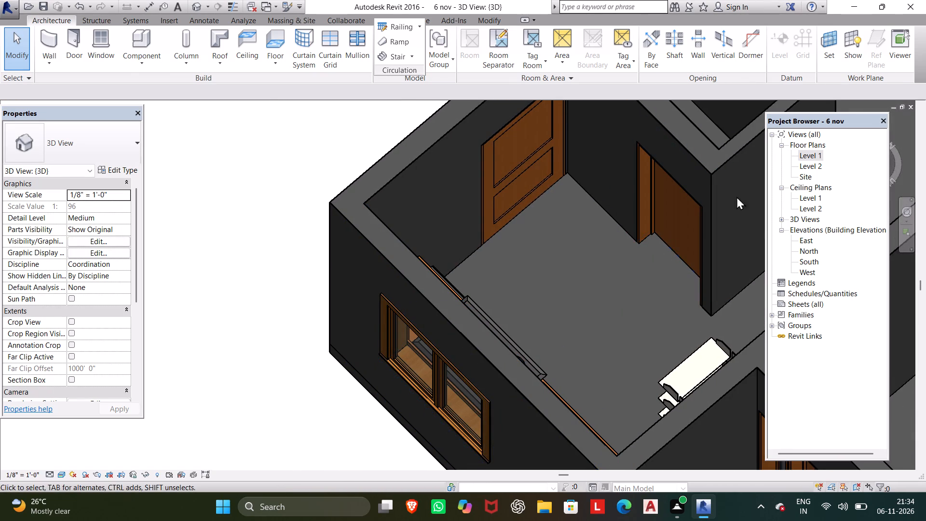
# In the Level 1 floor plan, load the Washer family from the US Imperial library's Specialty Equipment, Domestic folder.
pyautogui.doubleClick(818, 156)
pyautogui.scroll(-2, 652, 272)
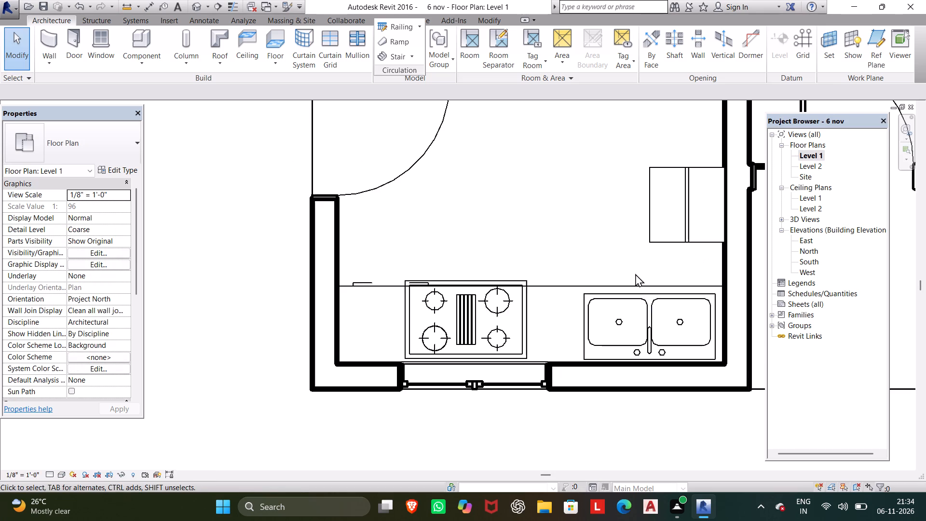
pyautogui.moveTo(634, 274); pyautogui.dragTo(525, 456, button='middle')
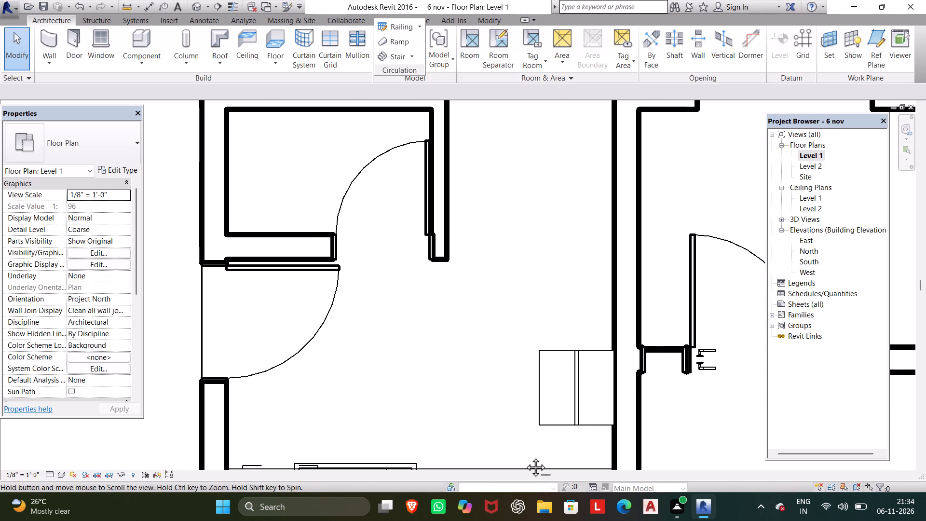
pyautogui.moveTo(525, 456); pyautogui.dragTo(546, 486, button='middle')
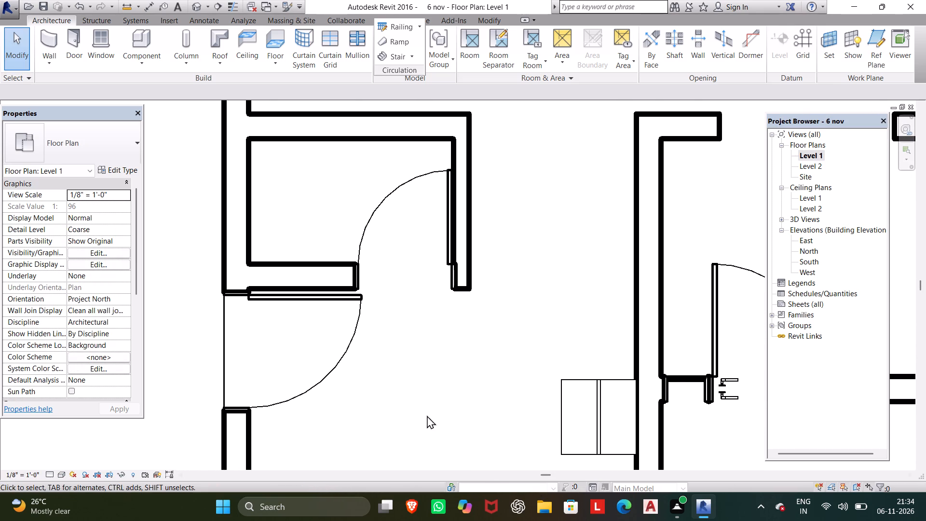
pyautogui.scroll(-3, 395, 398)
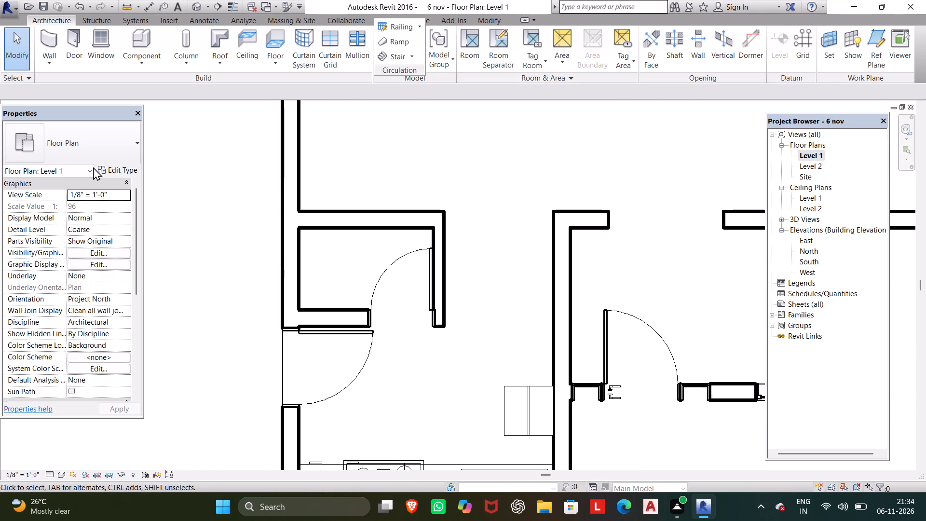
pyautogui.click(139, 37)
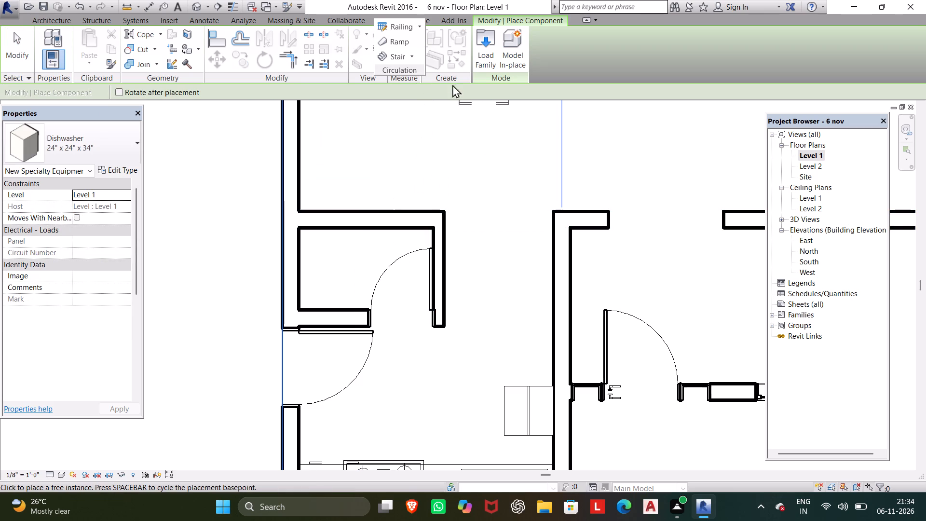
pyautogui.click(482, 63)
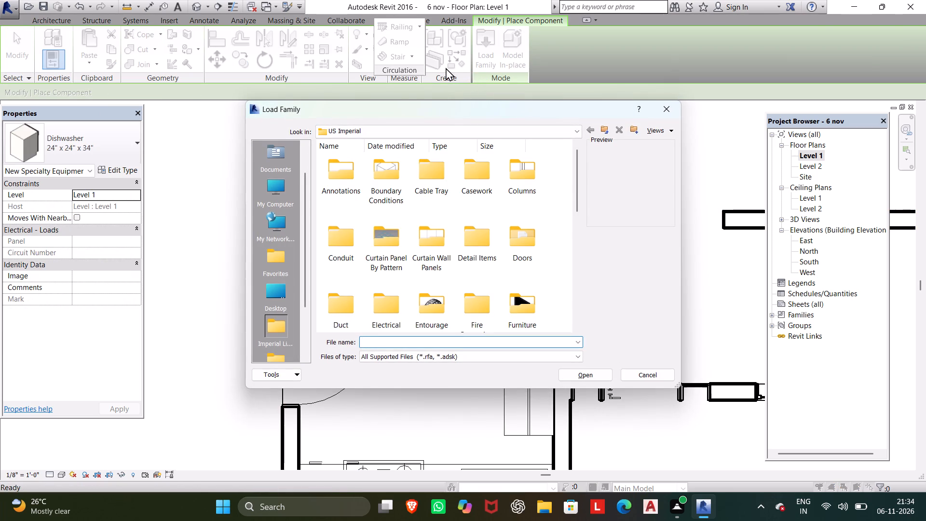
pyautogui.scroll(-4, 446, 116)
pyautogui.scroll(-4, 404, 231)
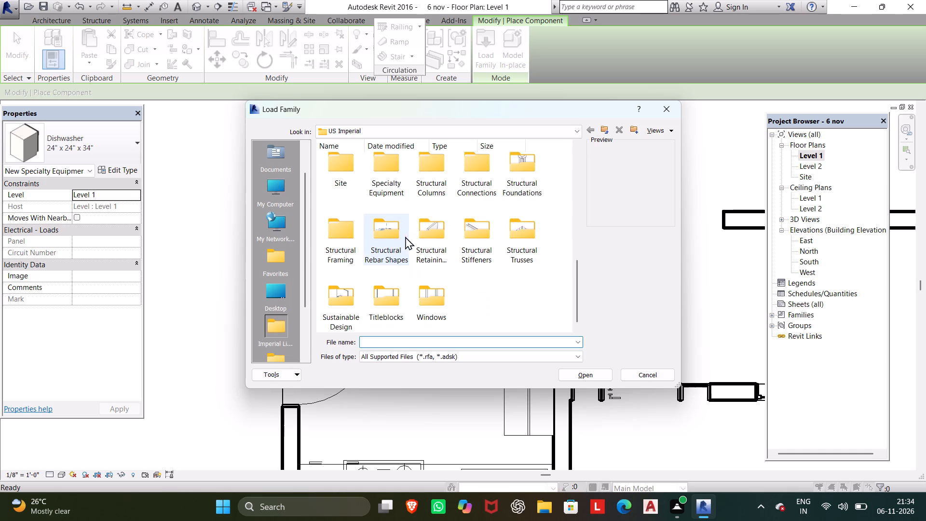
pyautogui.click(401, 174)
pyautogui.click(570, 372)
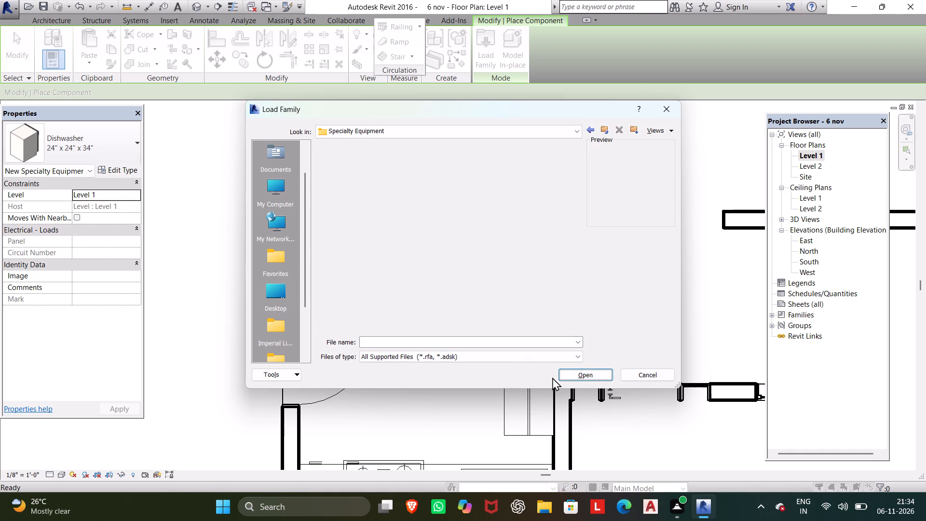
pyautogui.click(369, 163)
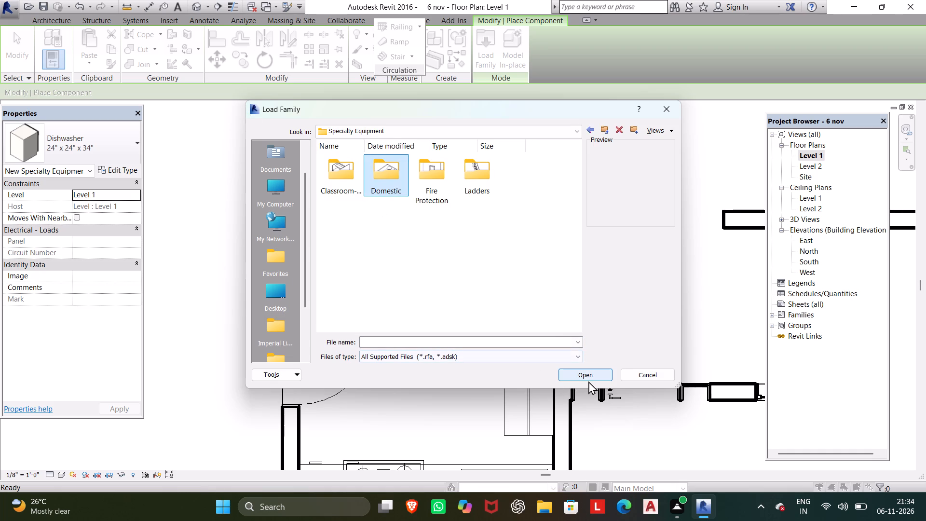
pyautogui.click(589, 380)
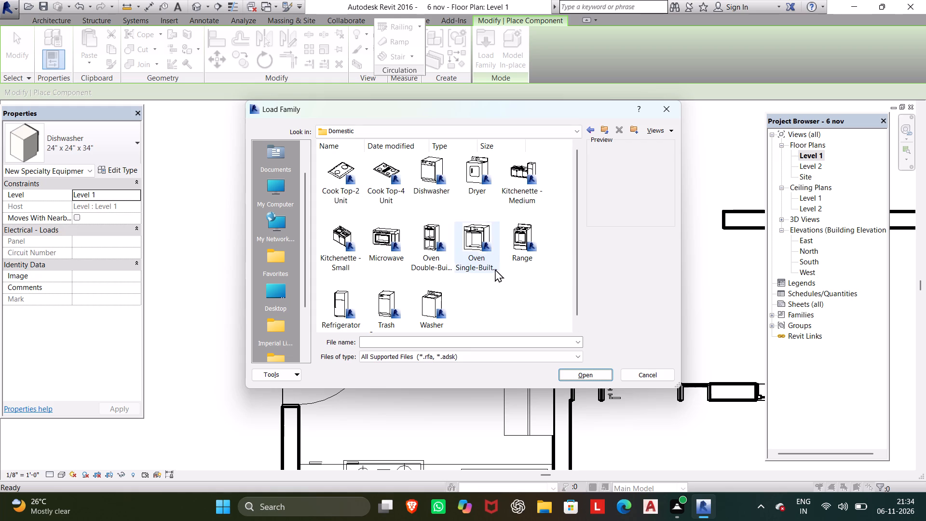
pyautogui.click(436, 306)
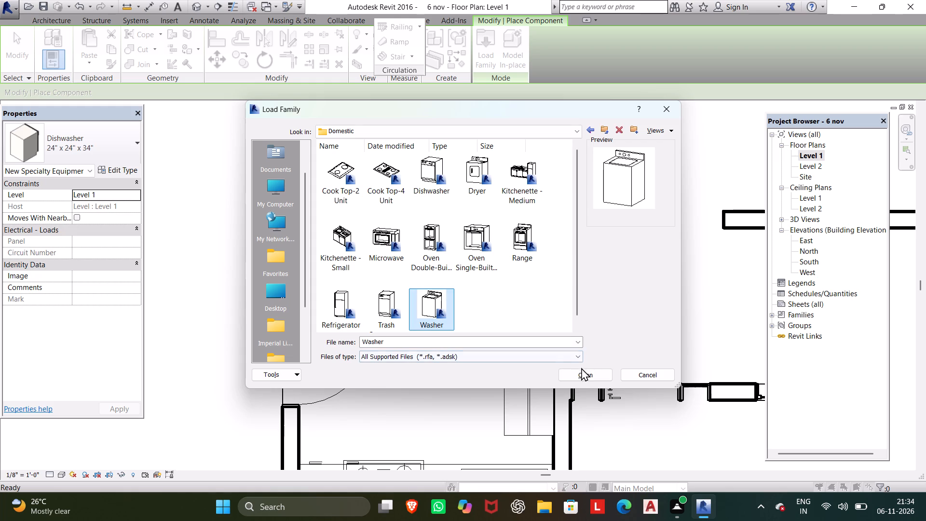
pyautogui.click(581, 371)
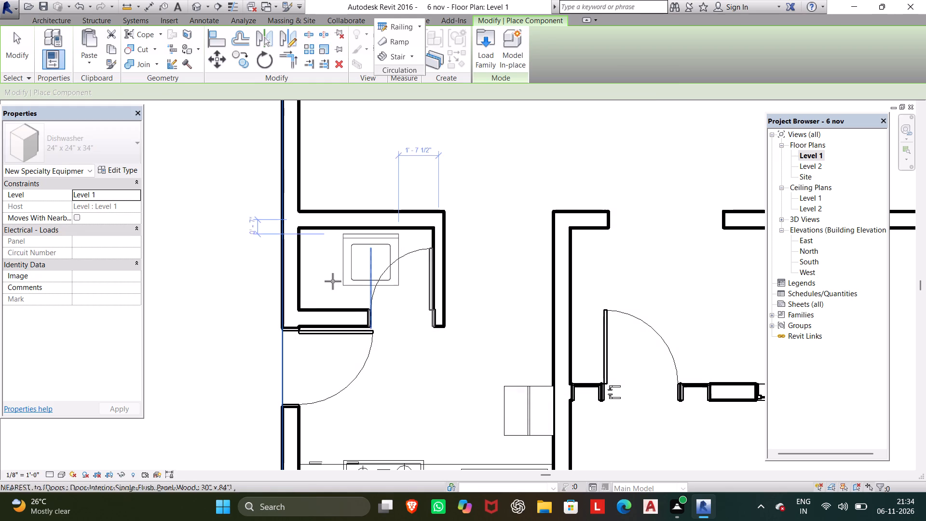
# Place the 27" x 25" x 35" washer in the inner corner of the small room beside the kitchen, opposite its door.
pyautogui.click(300, 280)
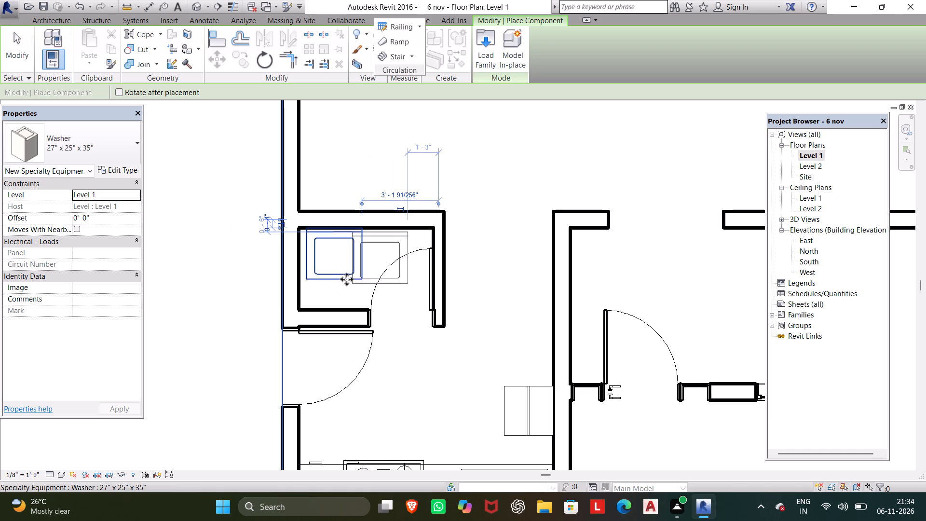
pyautogui.press('Escape')
pyautogui.press('Escape')
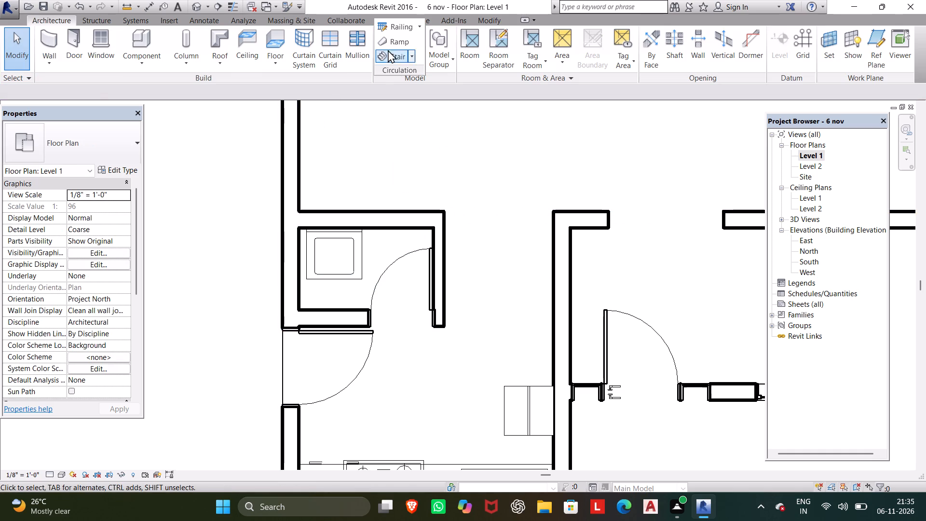
# Examine the small washer room and the kitchen from several angles in the 3D view.
pyautogui.click(189, 0)
pyautogui.click(197, 4)
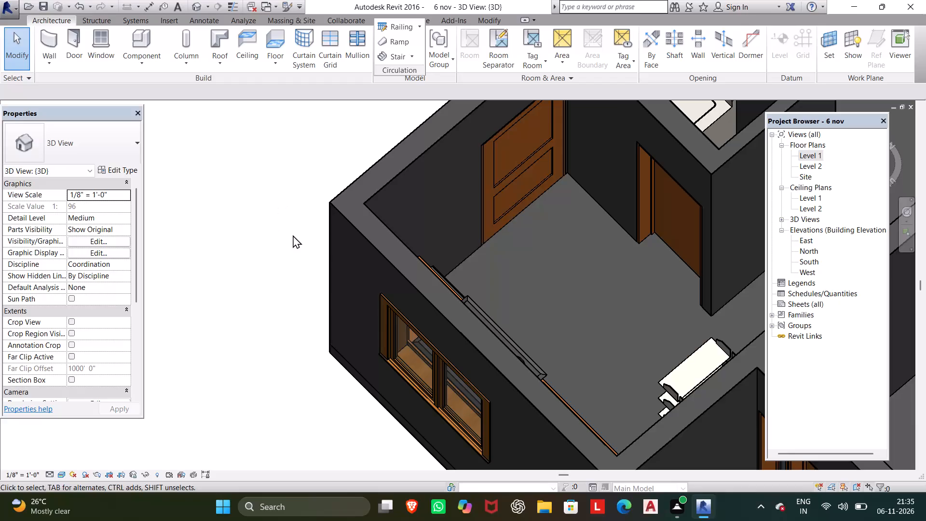
pyautogui.keyDown('shift'); pyautogui.moveTo(358, 288); pyautogui.dragTo(334, 394, button='middle'); pyautogui.keyUp('shift')
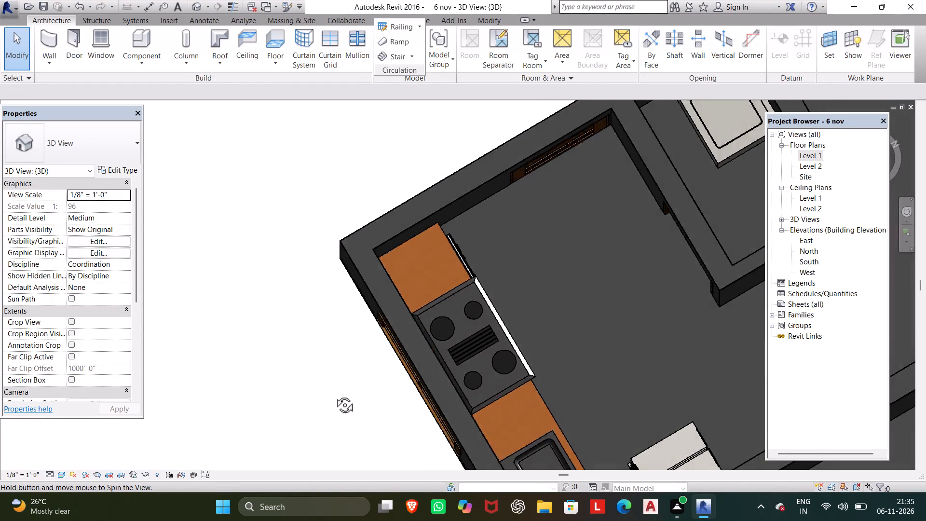
pyautogui.keyDown('shift'); pyautogui.moveTo(334, 394); pyautogui.dragTo(502, 286, button='middle'); pyautogui.keyUp('shift')
pyautogui.keyDown('shift'); pyautogui.scroll(1, 500, 288); pyautogui.keyUp('shift')
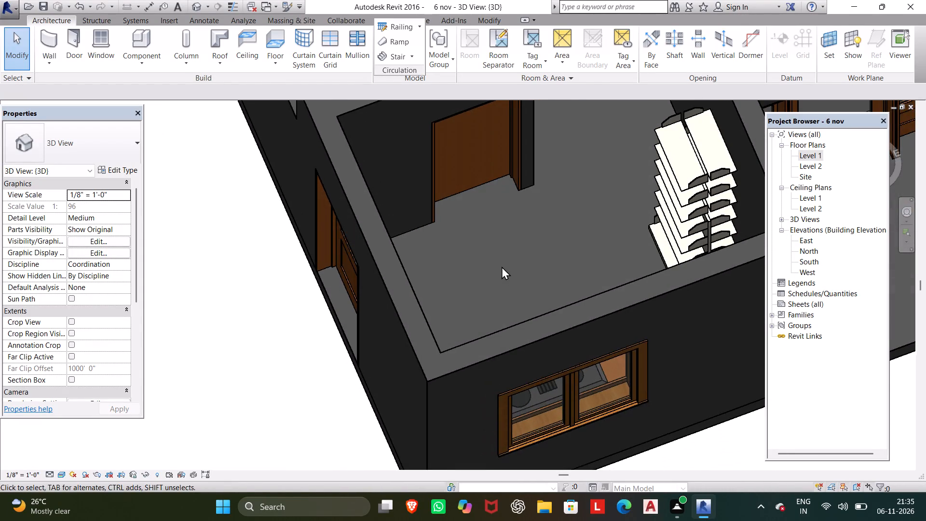
pyautogui.moveTo(507, 253); pyautogui.dragTo(677, 507, button='middle')
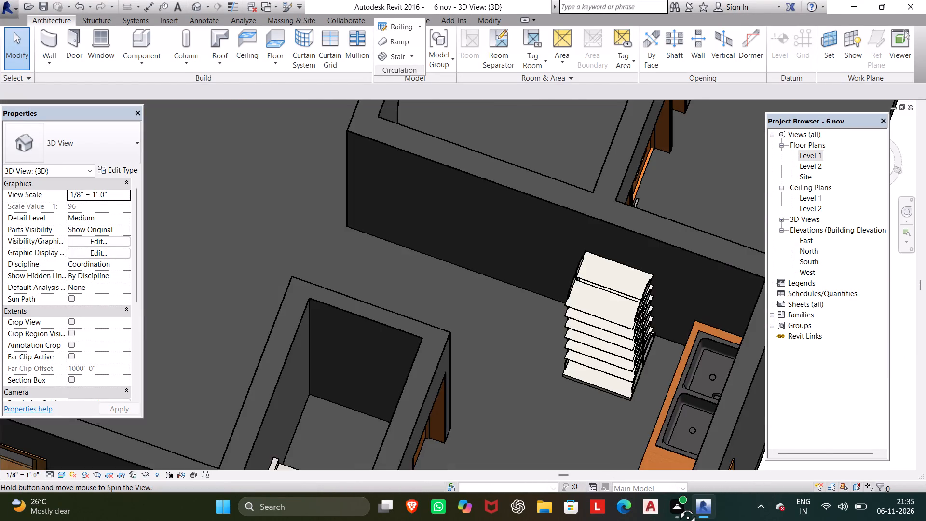
pyautogui.moveTo(677, 507); pyautogui.dragTo(551, 398, button='middle')
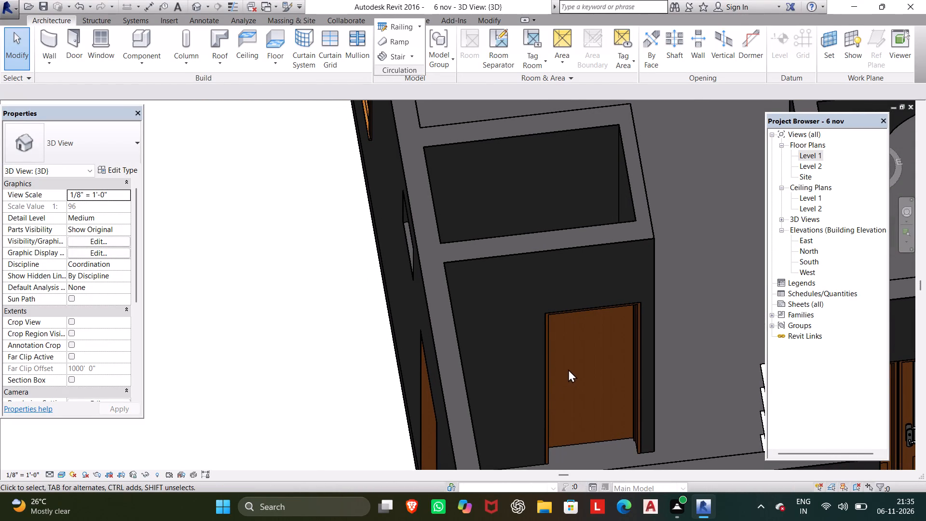
# Return to the Level 1 floor plan and load the RPC Tree - Conifer family from the US Imperial library's Planting folder.
pyautogui.moveTo(822, 145); pyautogui.dragTo(820, 152)
pyautogui.doubleClick(818, 155)
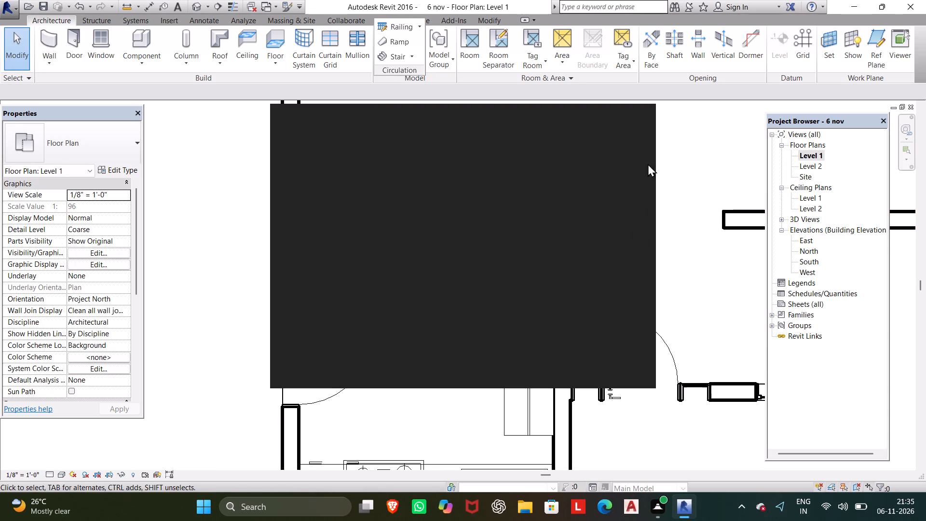
pyautogui.click(631, 120)
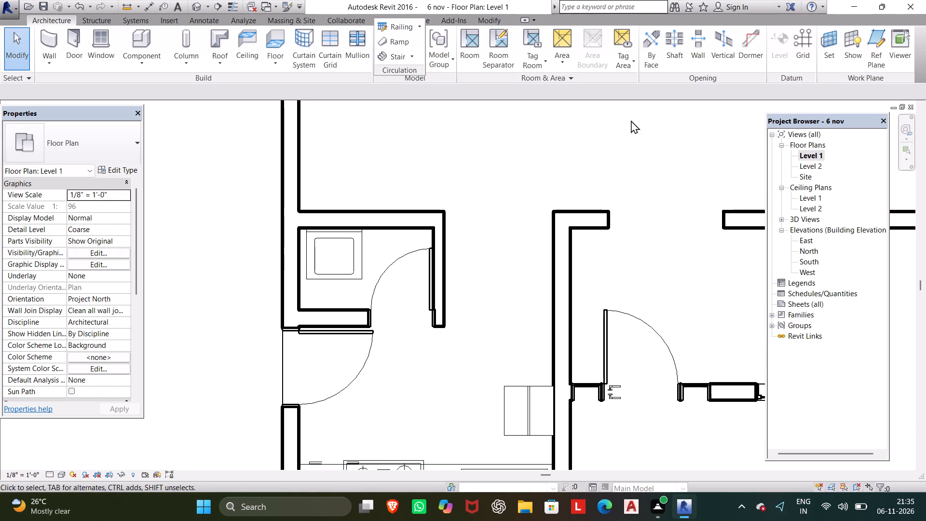
pyautogui.click(157, 45)
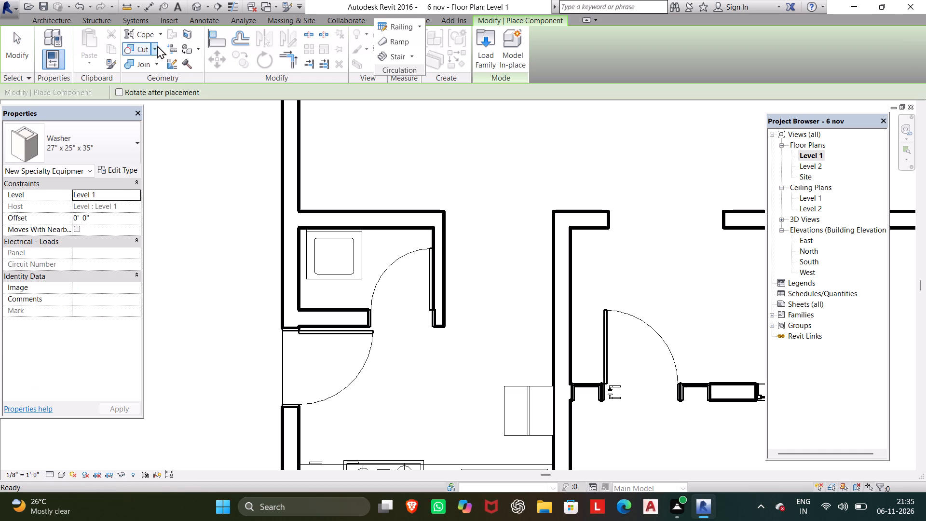
pyautogui.click(482, 36)
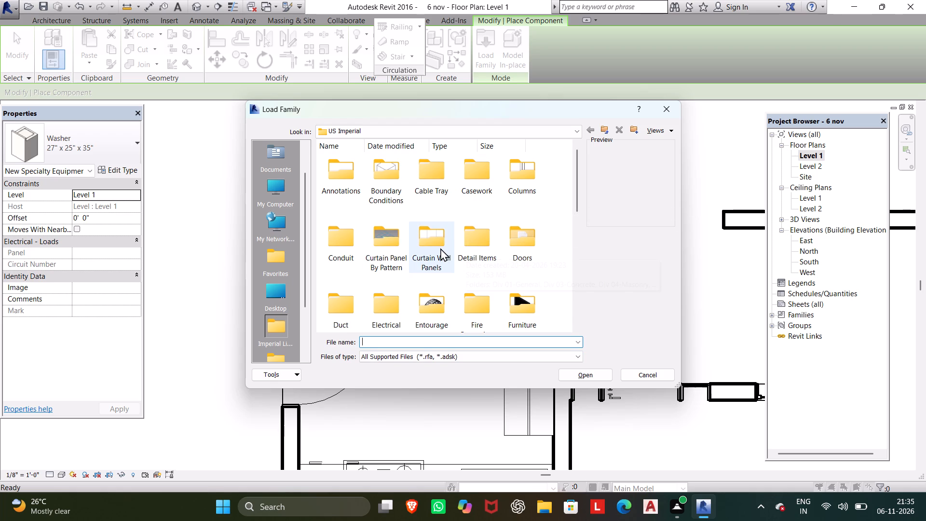
pyautogui.click(391, 250)
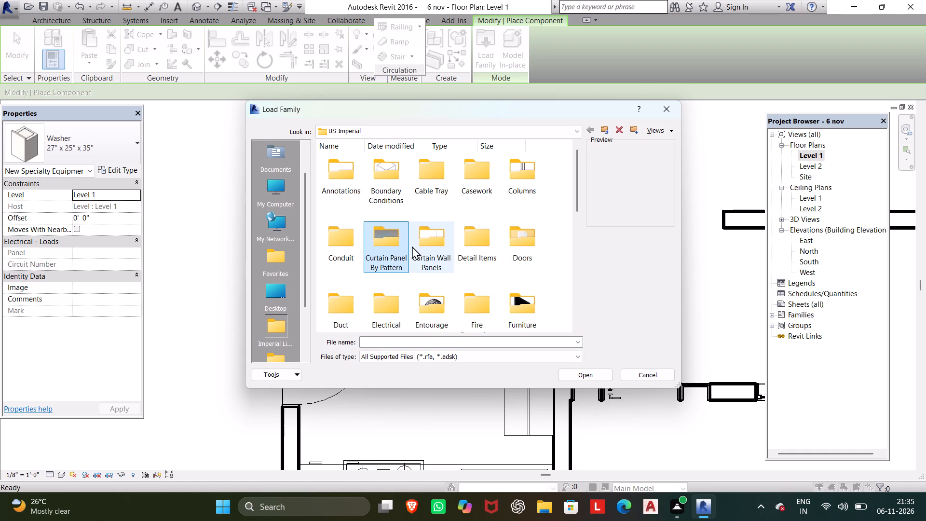
pyautogui.scroll(-1, 426, 249)
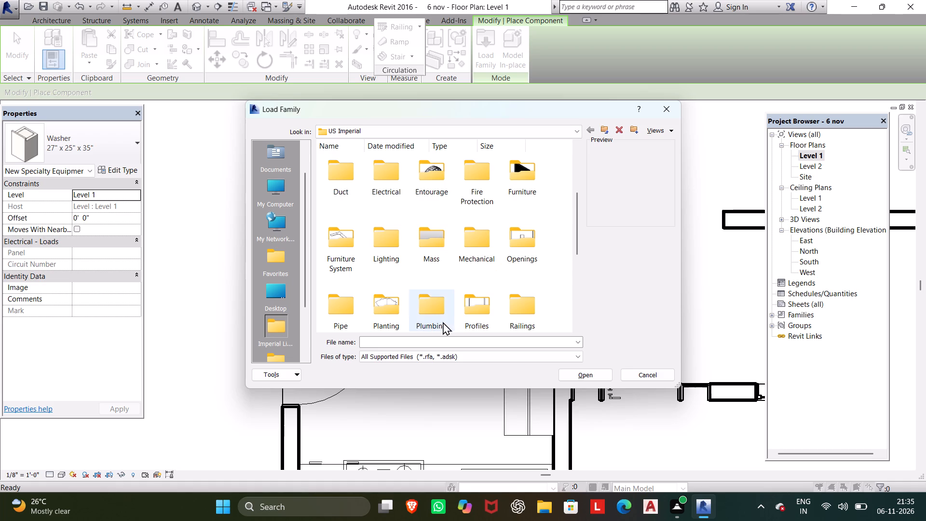
pyautogui.scroll(-1, 444, 315)
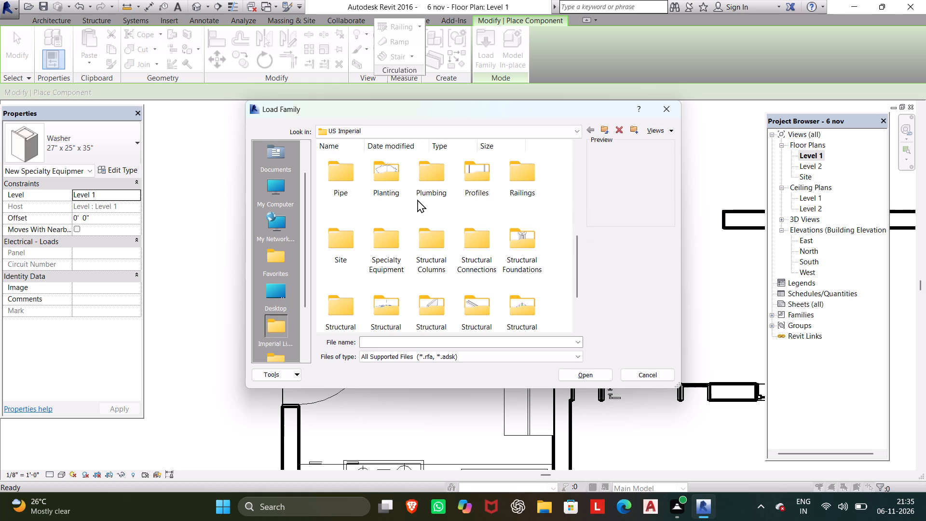
pyautogui.click(387, 186)
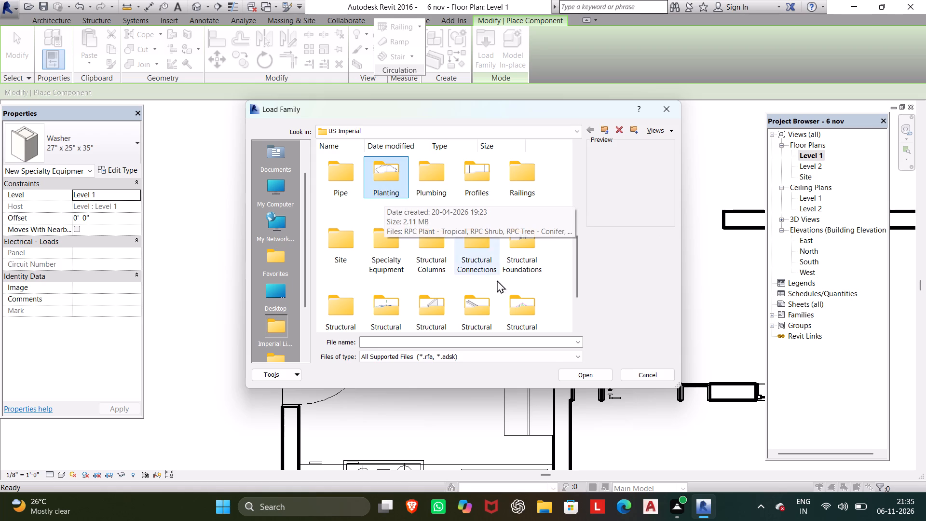
pyautogui.click(583, 375)
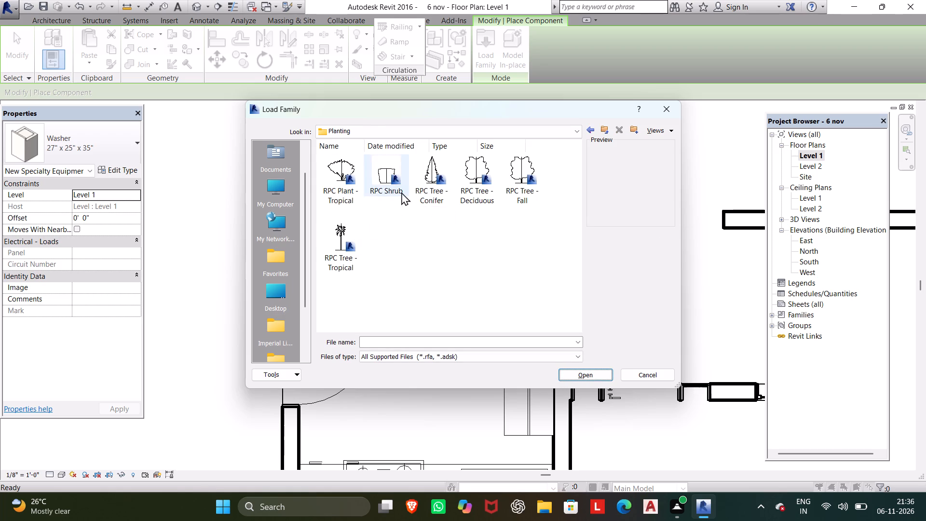
pyautogui.click(436, 176)
pyautogui.click(591, 375)
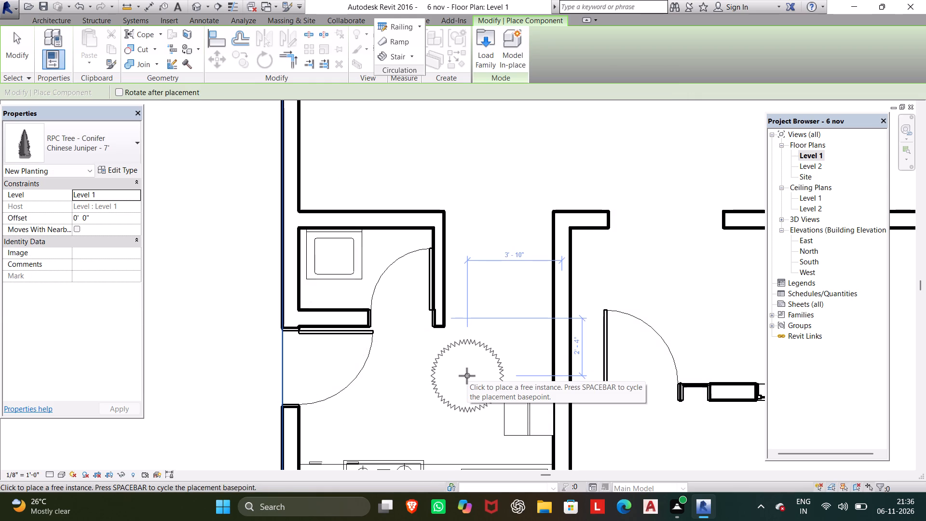
# Place three Chinese Juniper - 7' conifers in a row about 2' to 2'-6" outside the kitchen's window wall.
pyautogui.scroll(-2, 470, 376)
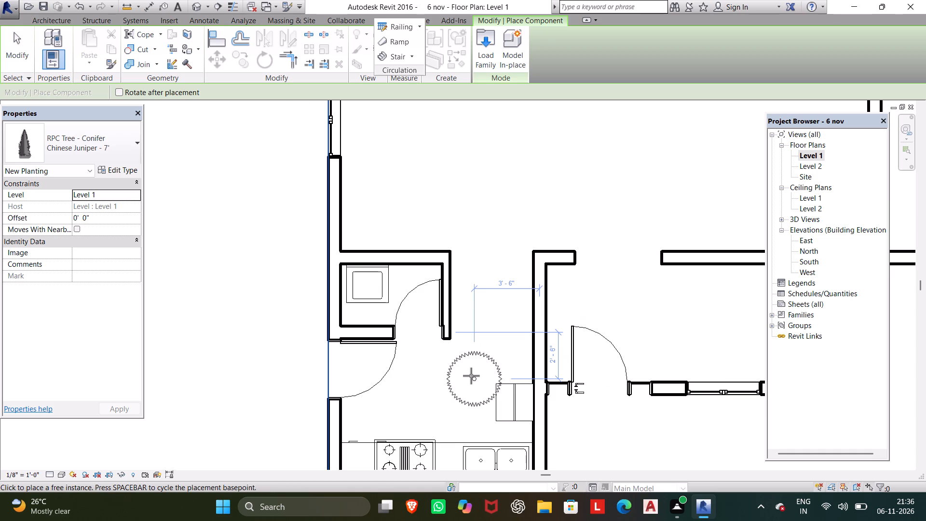
pyautogui.scroll(-3, 471, 376)
pyautogui.scroll(-3, 545, 297)
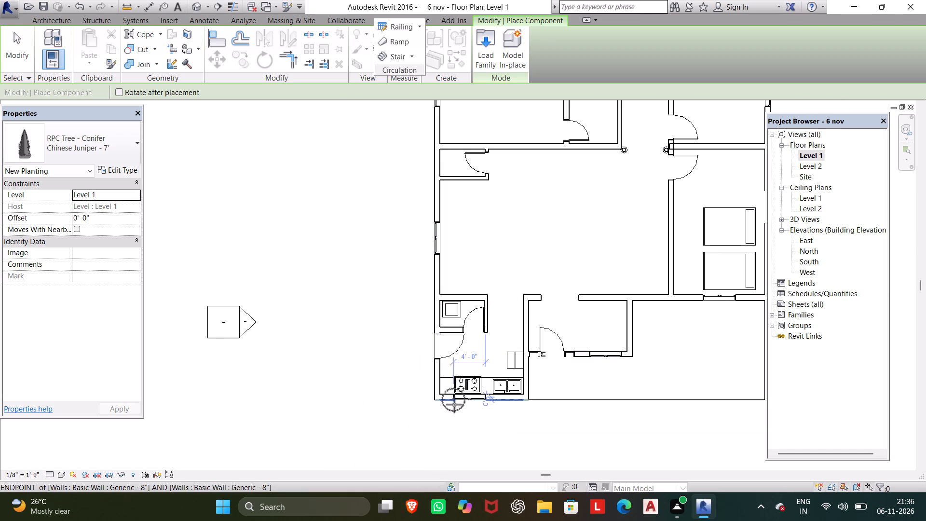
pyautogui.scroll(5, 449, 428)
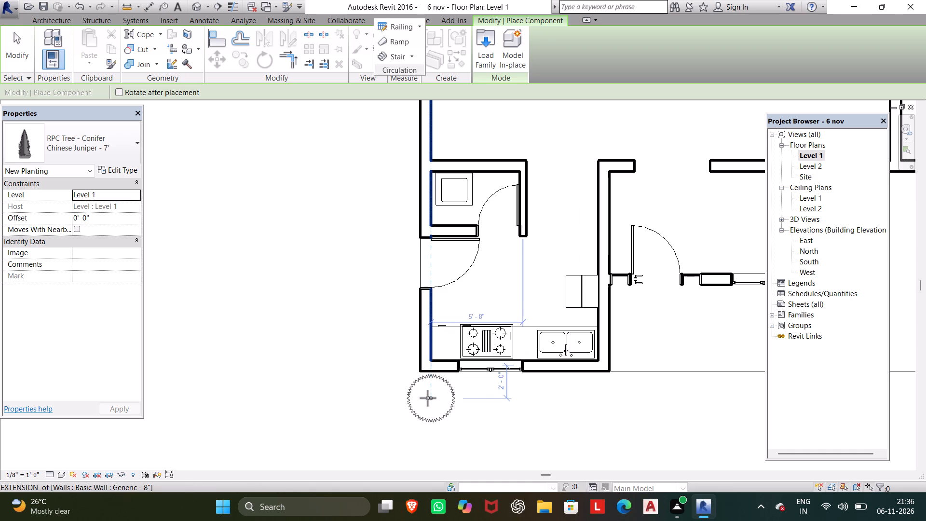
pyautogui.click(428, 398)
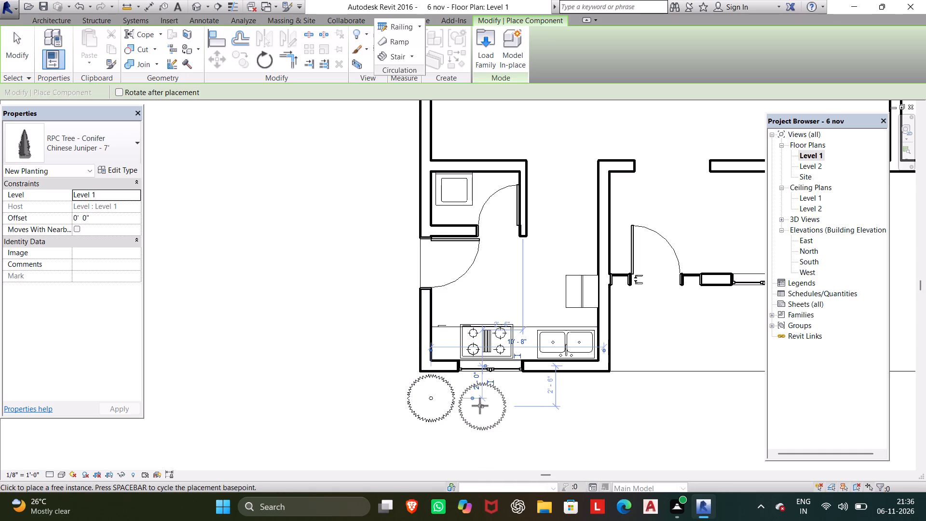
pyautogui.scroll(2, 480, 406)
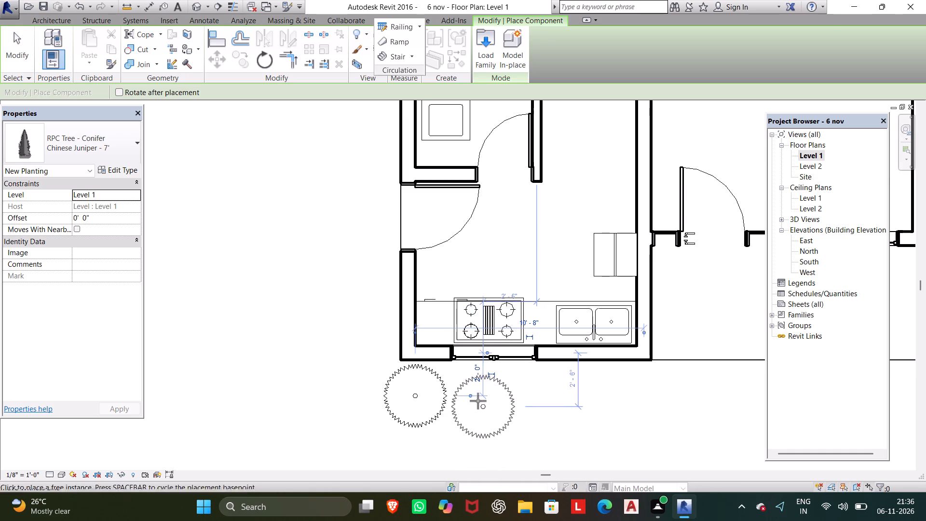
pyautogui.click(478, 401)
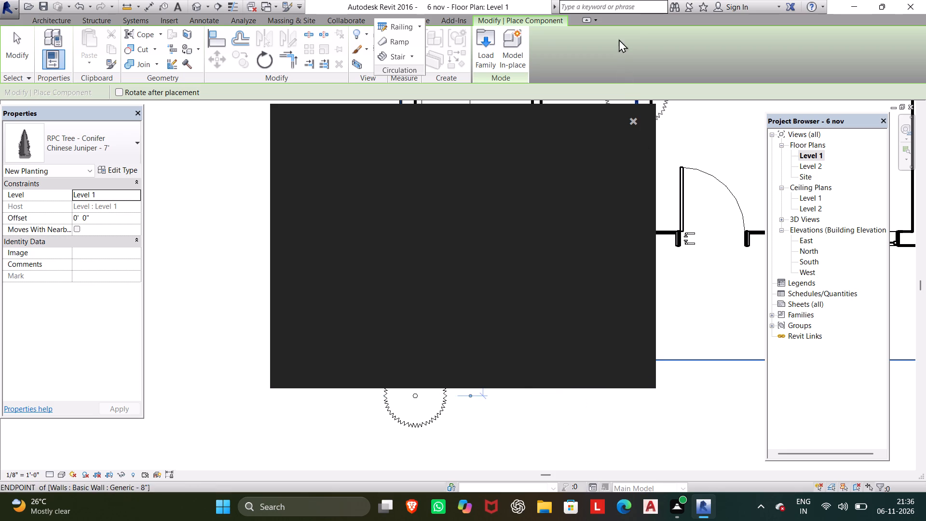
pyautogui.click(636, 119)
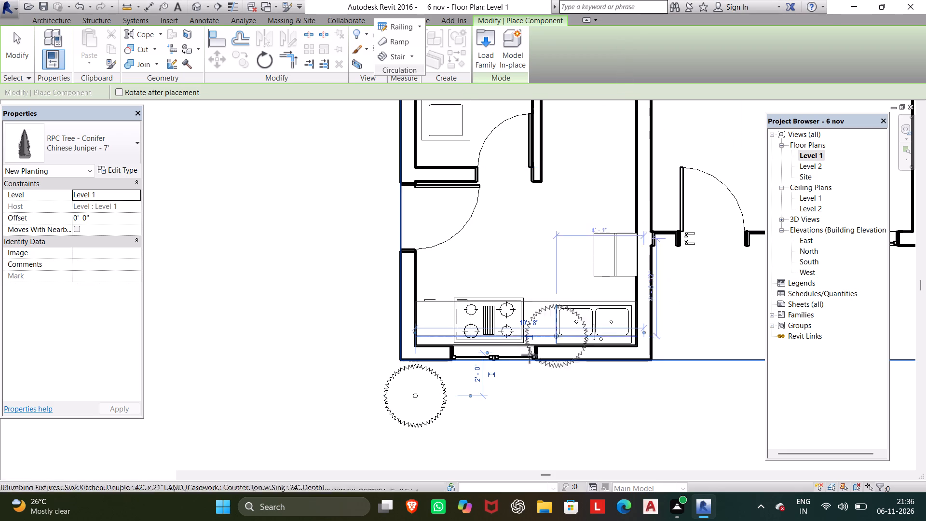
pyautogui.click(478, 400)
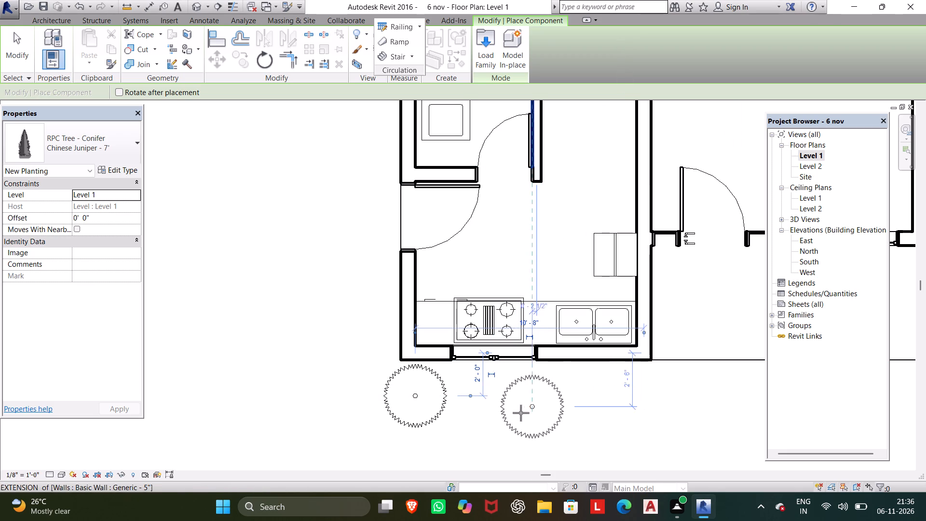
pyautogui.click(520, 404)
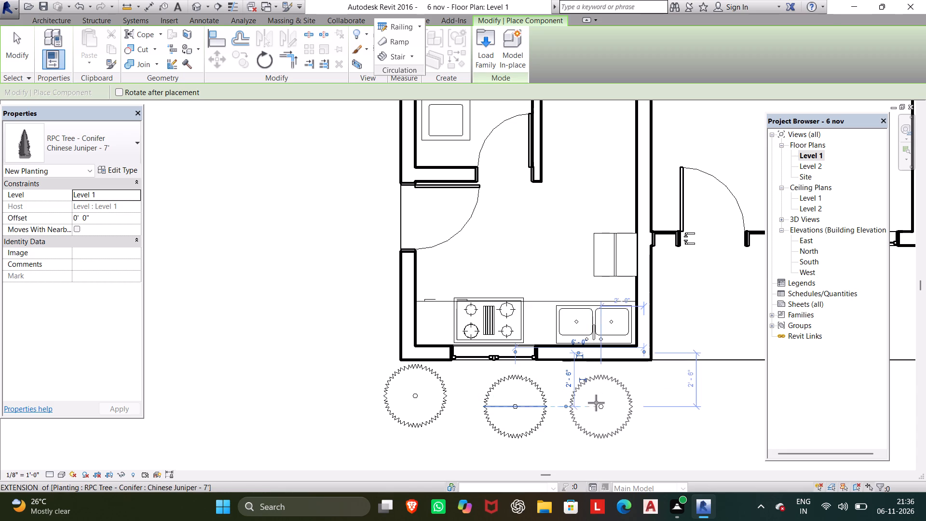
pyautogui.click(599, 397)
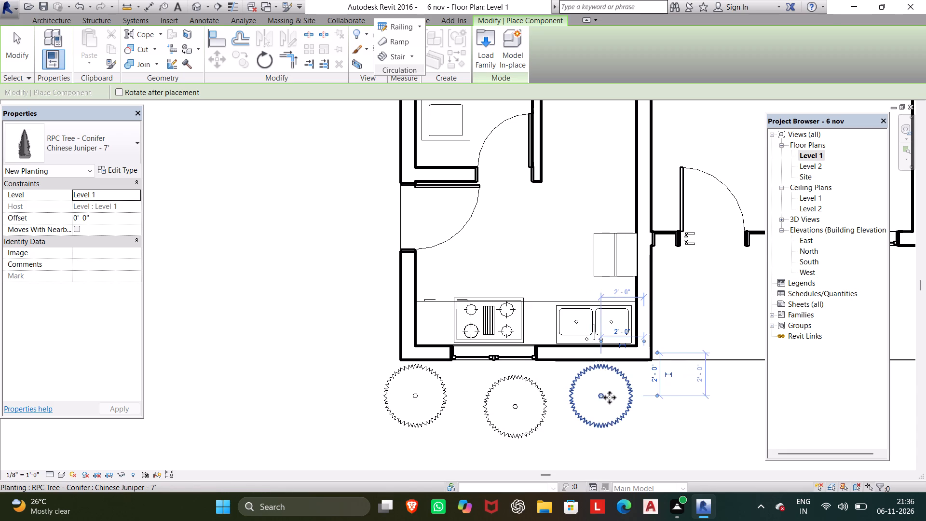
# Place a fourth Chinese Juniper - 7' about 3' outside the kitchen's side wall, near the exterior door, and finish placing trees.
pyautogui.scroll(-2, 649, 399)
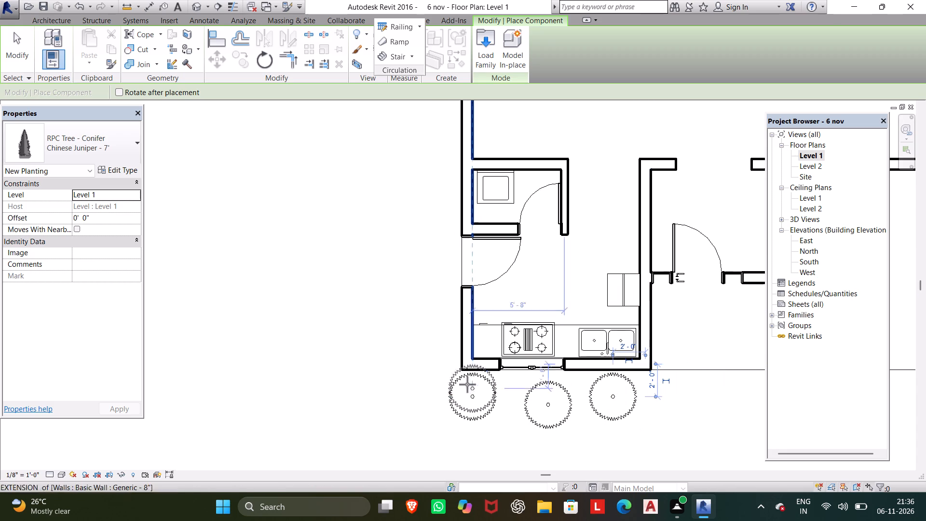
pyautogui.click(422, 331)
pyautogui.scroll(-3, 420, 349)
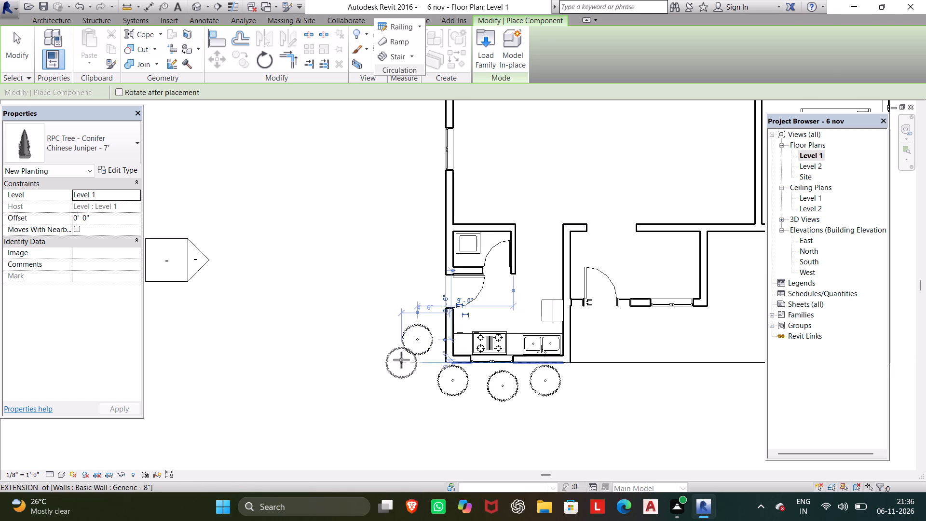
pyautogui.press('Escape')
pyautogui.press('Escape')
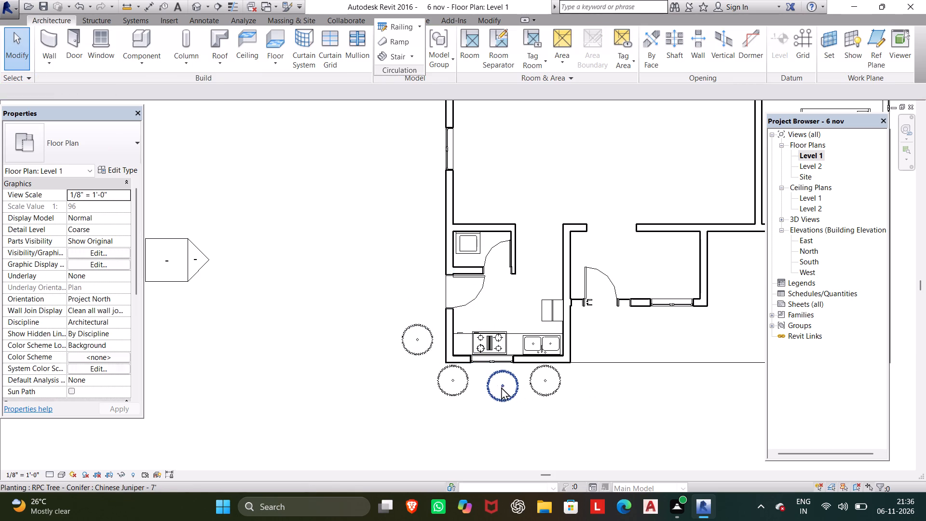
# Nudge the middle conifer of the row slightly closer to the kitchen wall and toward the corner tree.
pyautogui.click(503, 386)
pyautogui.press('Left')
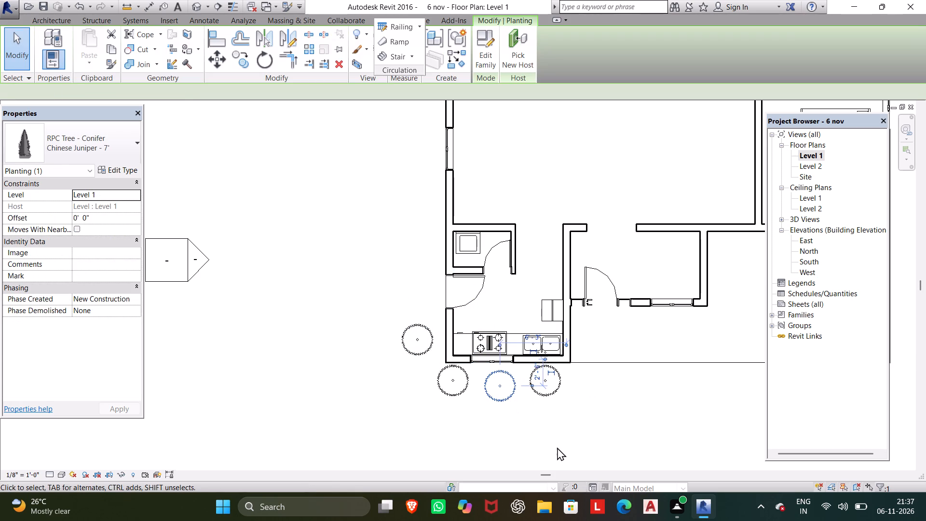
pyautogui.press('Left')
pyautogui.press('Up')
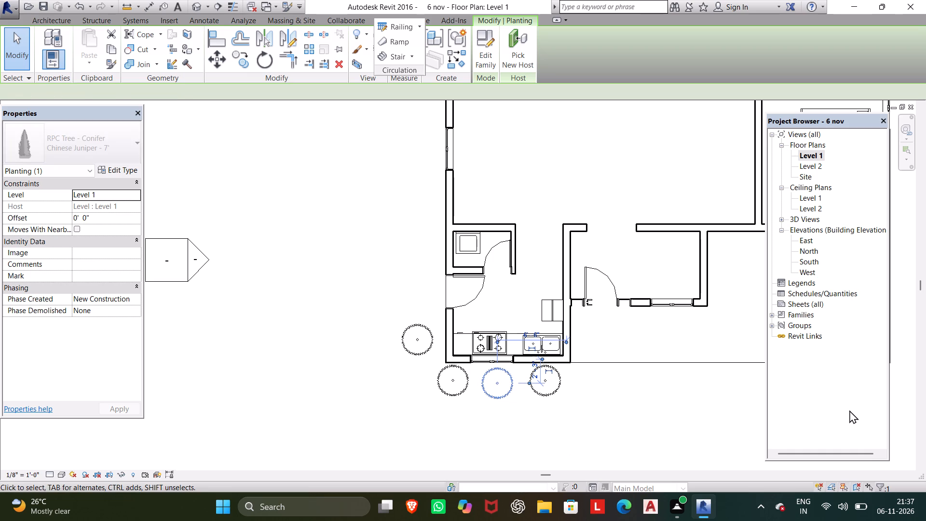
pyautogui.press('Up')
pyautogui.press('Down')
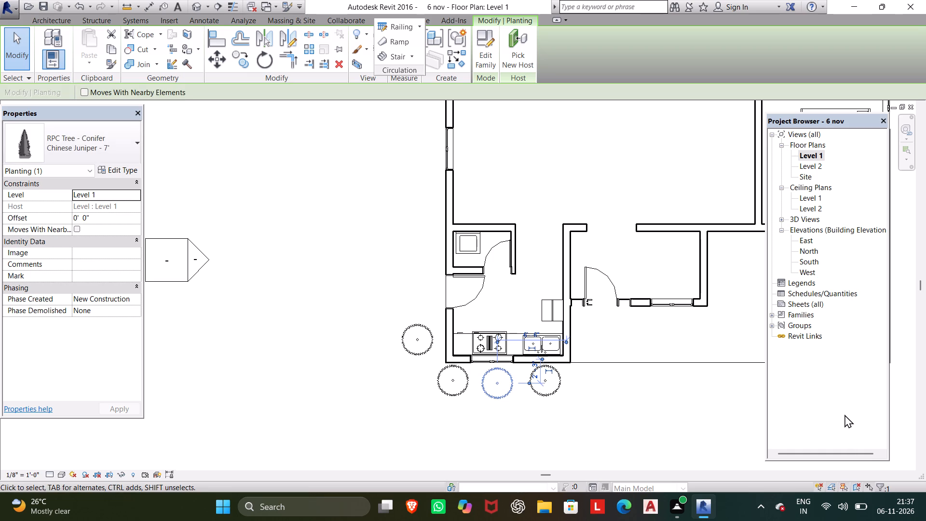
pyautogui.press('Escape')
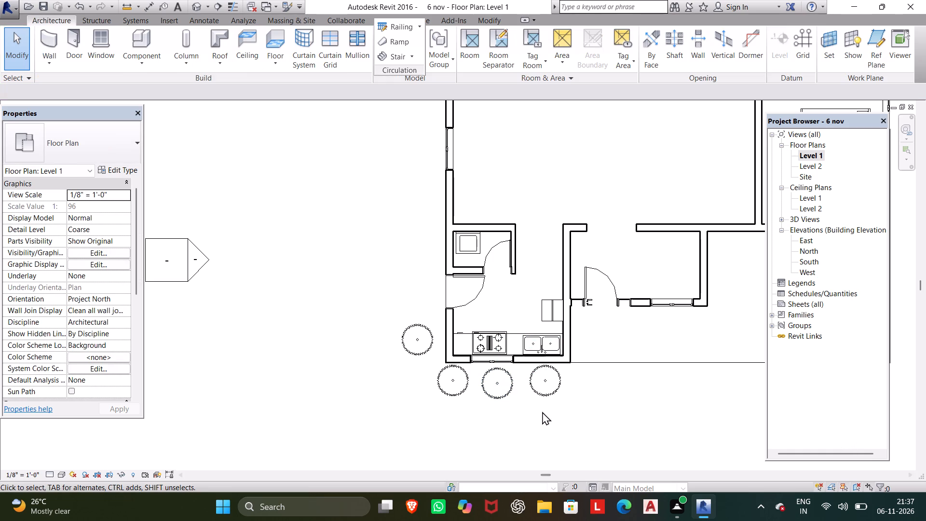
# Load the Toilet-Domestic-3D family from the US Imperial library's Plumbing, Architectural, Fixtures, Water Closets folder.
pyautogui.scroll(-5, 548, 410)
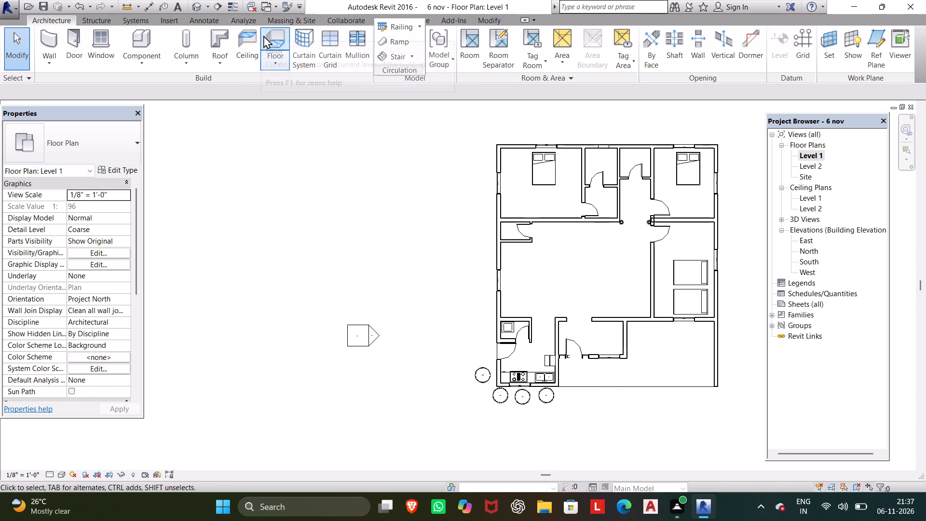
pyautogui.click(146, 45)
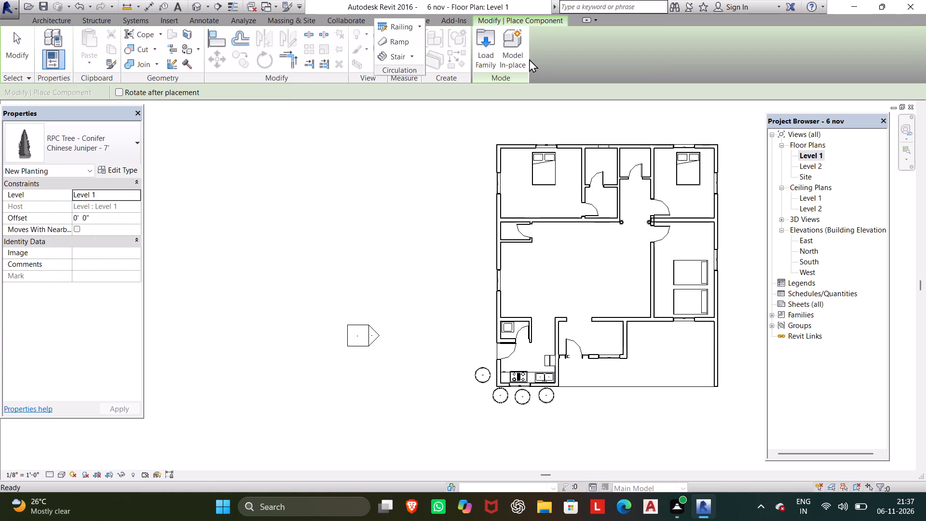
pyautogui.click(497, 58)
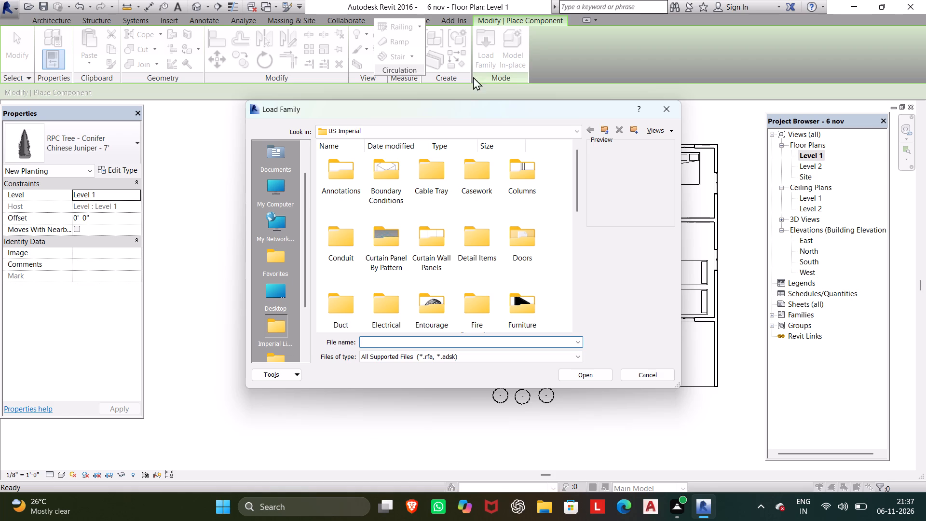
pyautogui.scroll(-2, 461, 166)
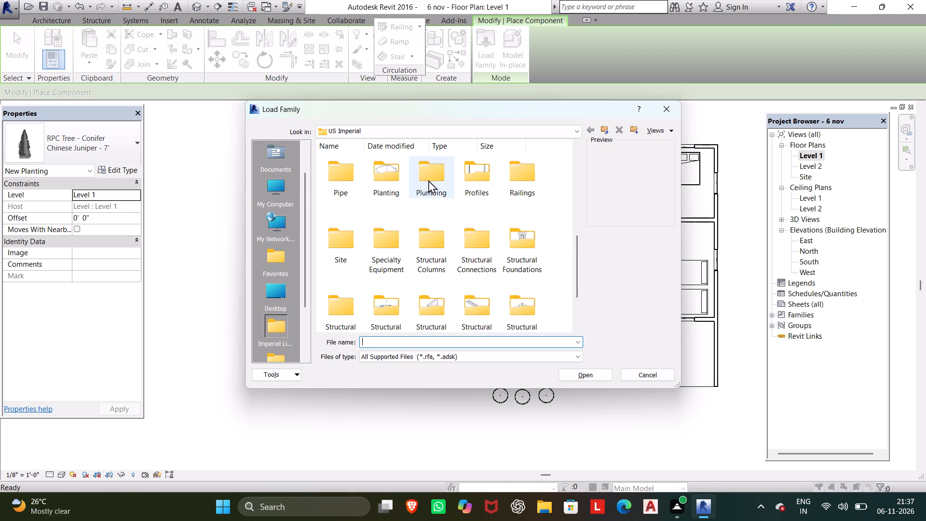
pyautogui.click(428, 180)
pyautogui.click(570, 380)
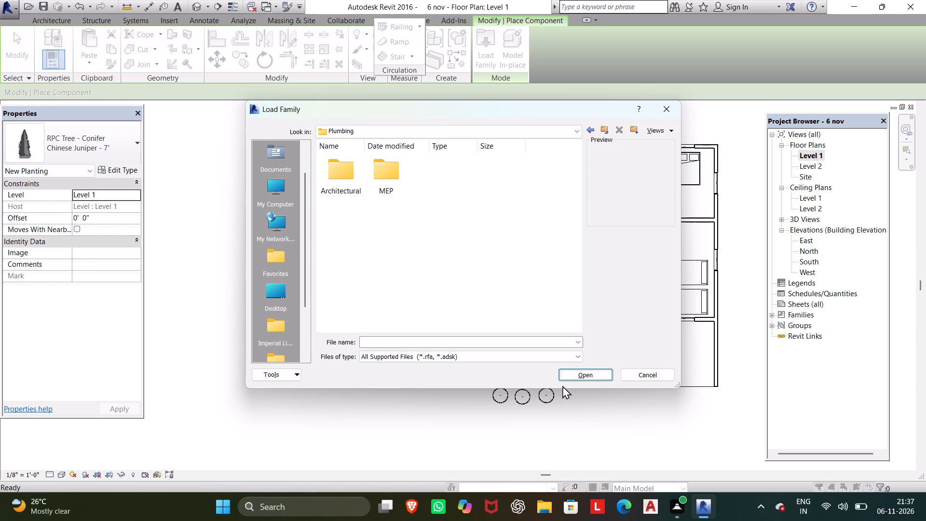
pyautogui.click(338, 190)
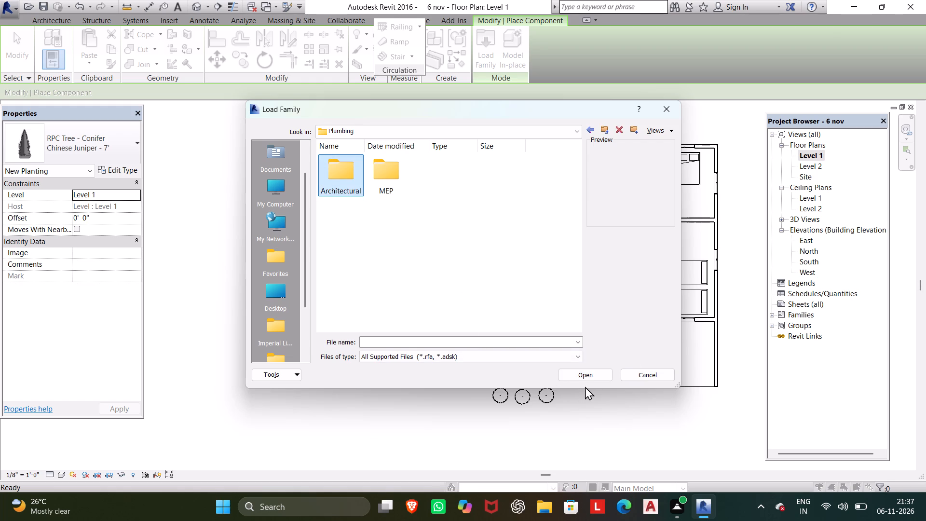
pyautogui.click(586, 378)
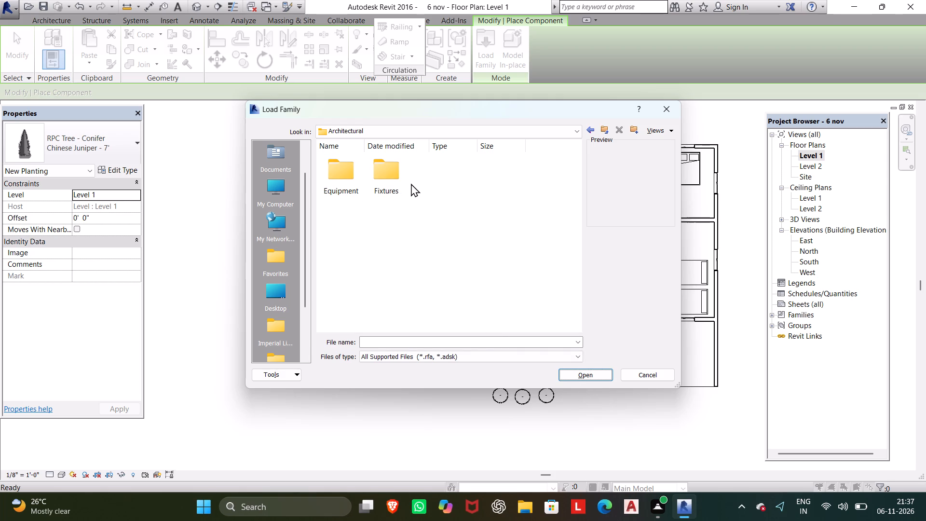
pyautogui.click(387, 184)
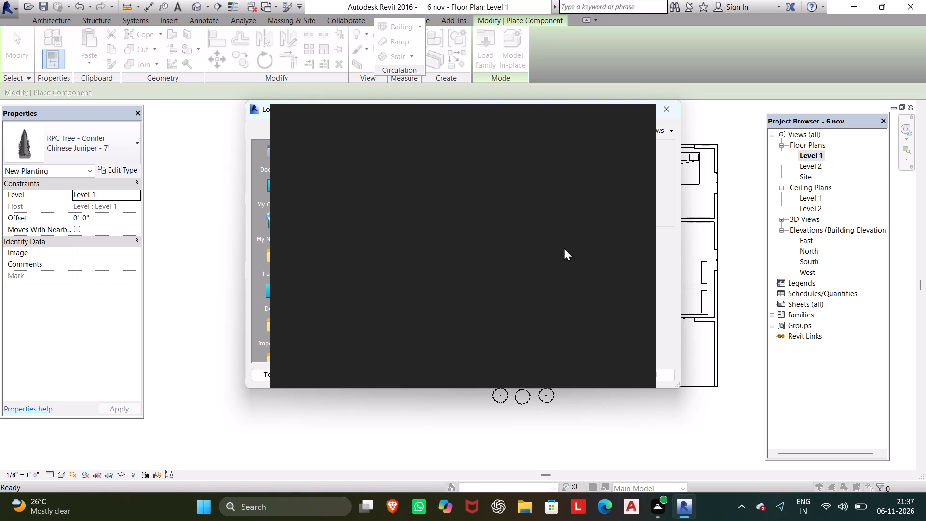
pyautogui.click(635, 123)
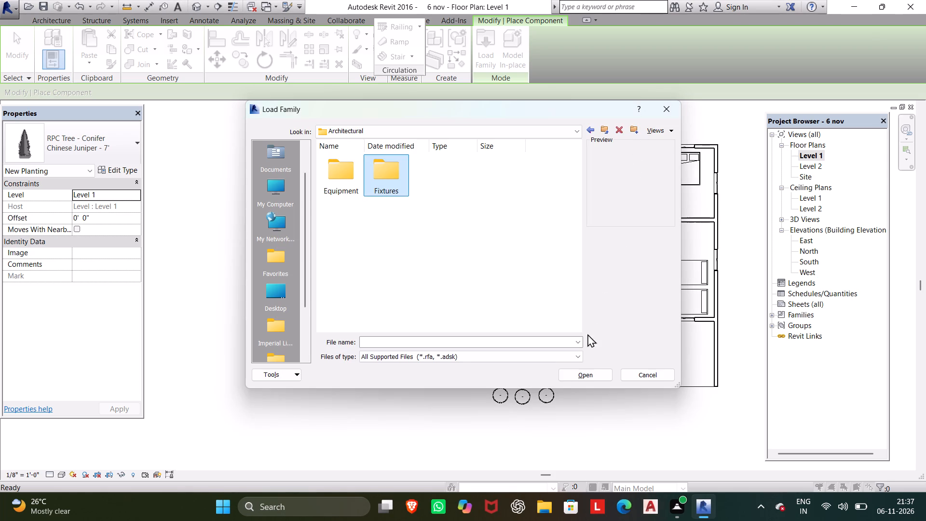
pyautogui.click(582, 376)
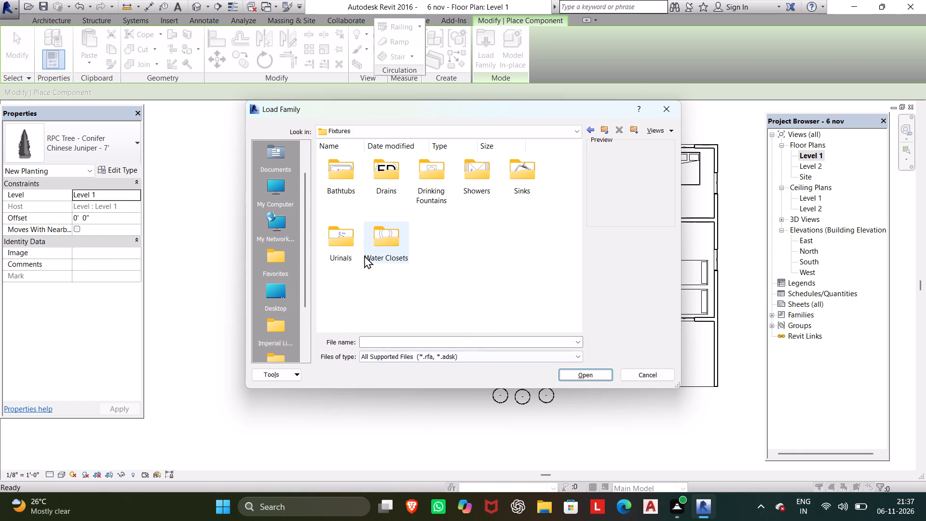
pyautogui.click(388, 247)
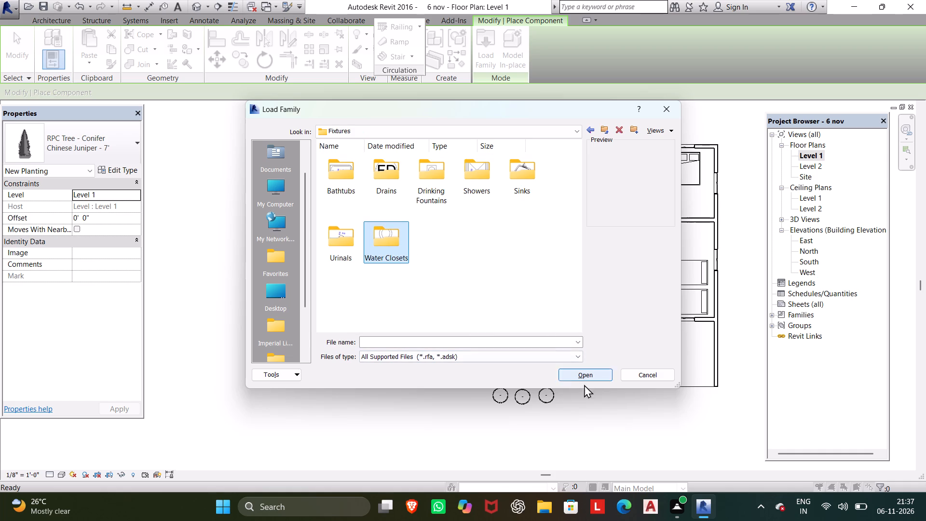
pyautogui.click(596, 376)
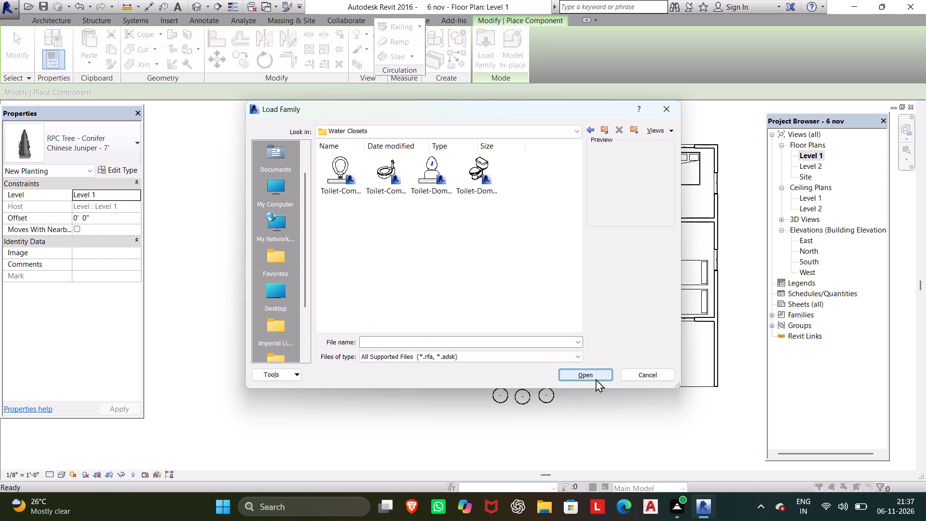
pyautogui.click(485, 173)
pyautogui.click(567, 370)
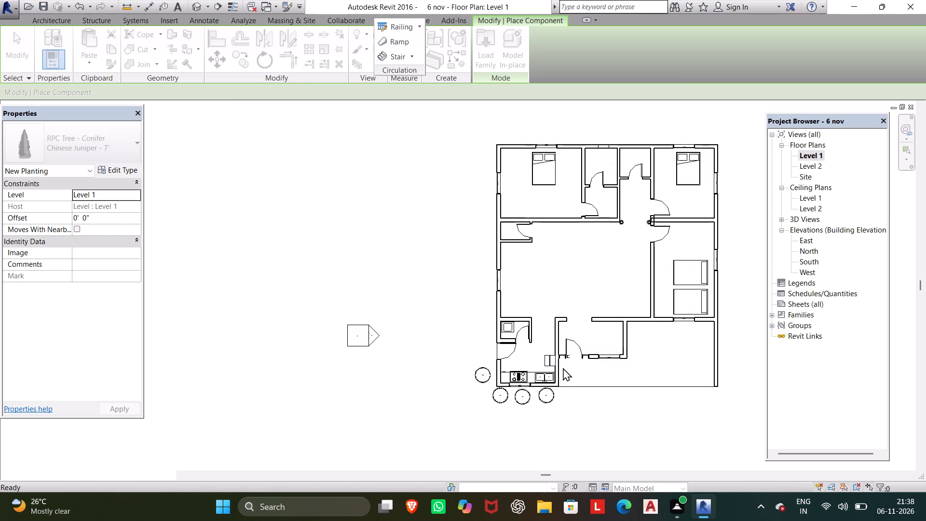
# Place a Toilet-Domestic-3D in the small room off the main hall, its tank against the exterior wall and facing the door.
pyautogui.scroll(3, 550, 240)
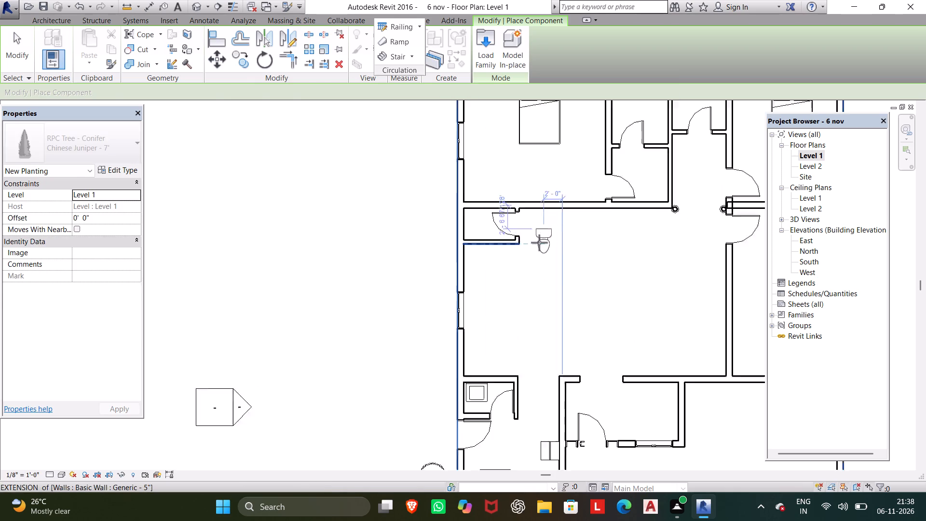
pyautogui.scroll(6, 539, 243)
pyautogui.press('space')
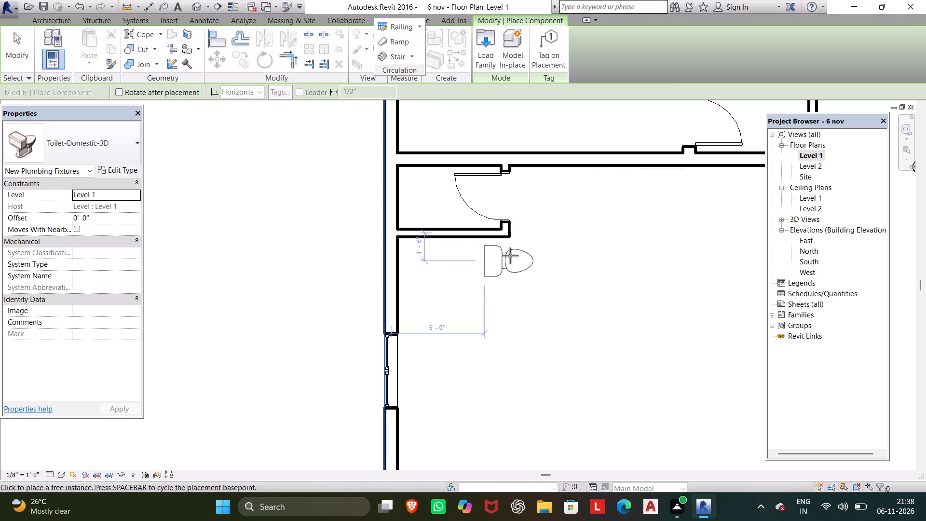
pyautogui.click(426, 195)
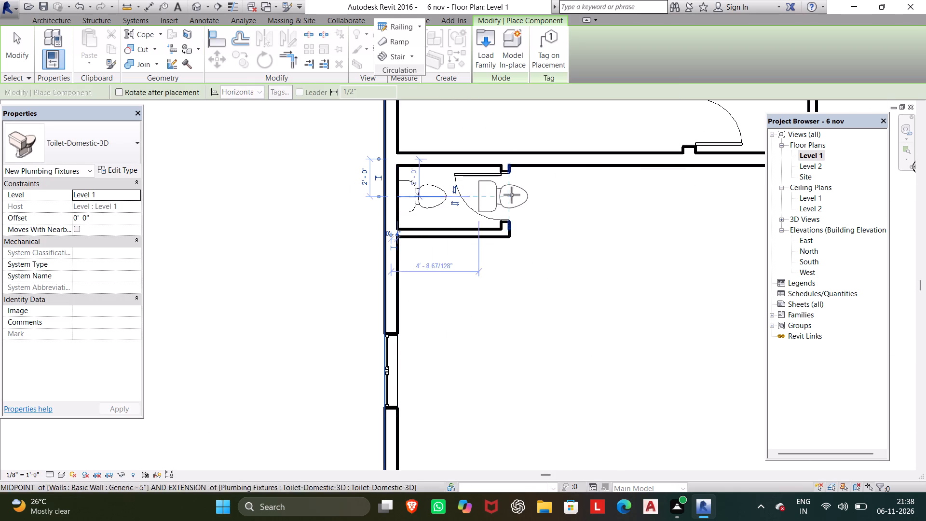
# Place a Toilet-Domestic-3D in the first bedroom's bathroom, tank against the exterior wall and about 4'-0" from the partition shared with the neighbouring bathroom.
pyautogui.scroll(-5, 513, 198)
pyautogui.moveTo(506, 218); pyautogui.dragTo(465, 309, button='middle')
pyautogui.press('space')
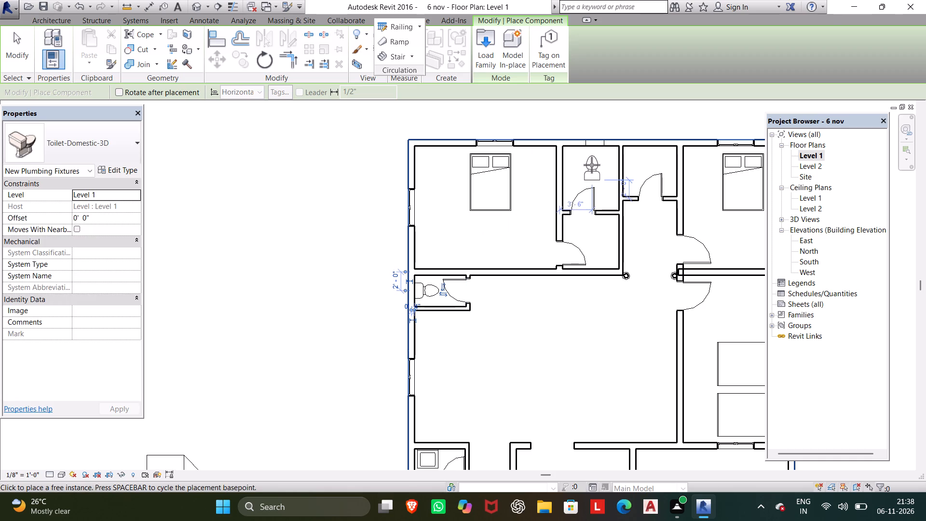
pyautogui.press('space')
pyautogui.press('space')
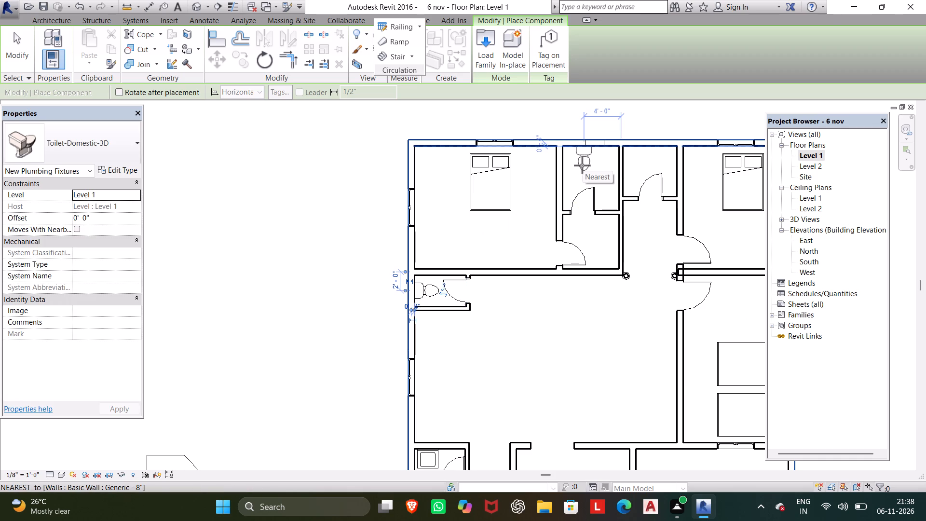
pyautogui.click(582, 165)
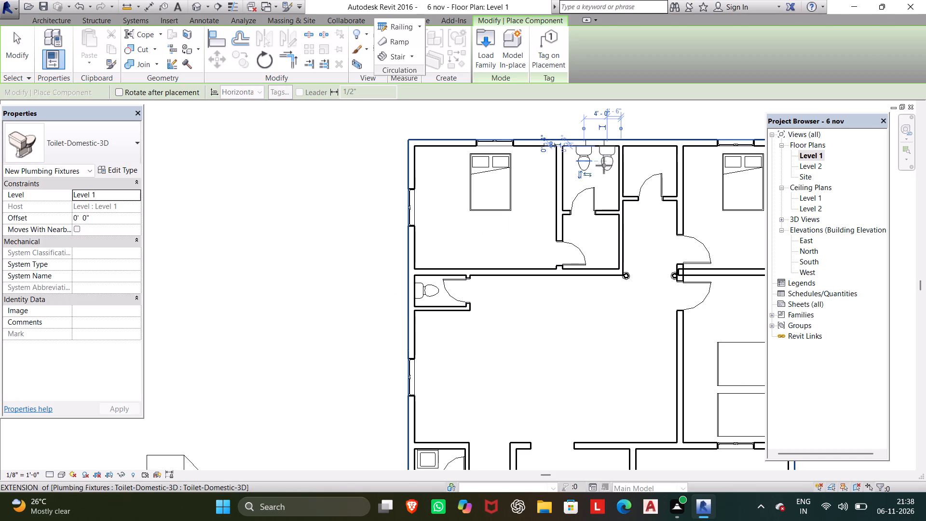
# Place another Toilet-Domestic-3D in the adjacent bathroom, its tank against the partition shared with the first bathroom, and finish placing toilets.
pyautogui.press('space')
pyautogui.click(643, 163)
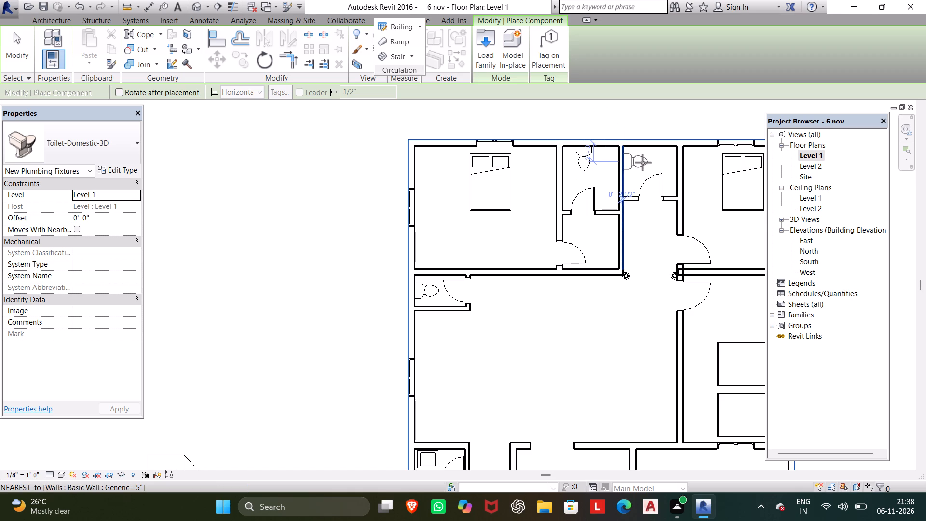
pyautogui.scroll(-1, 656, 166)
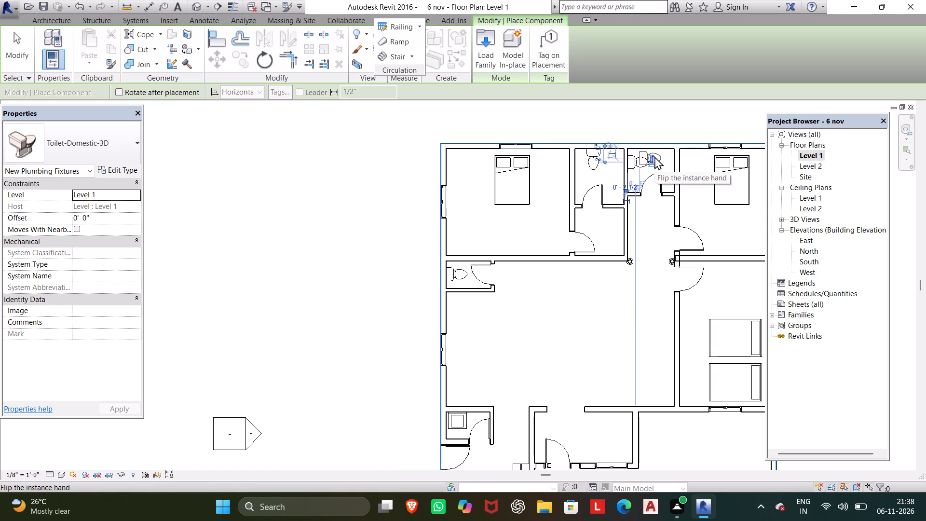
pyautogui.scroll(-1, 654, 158)
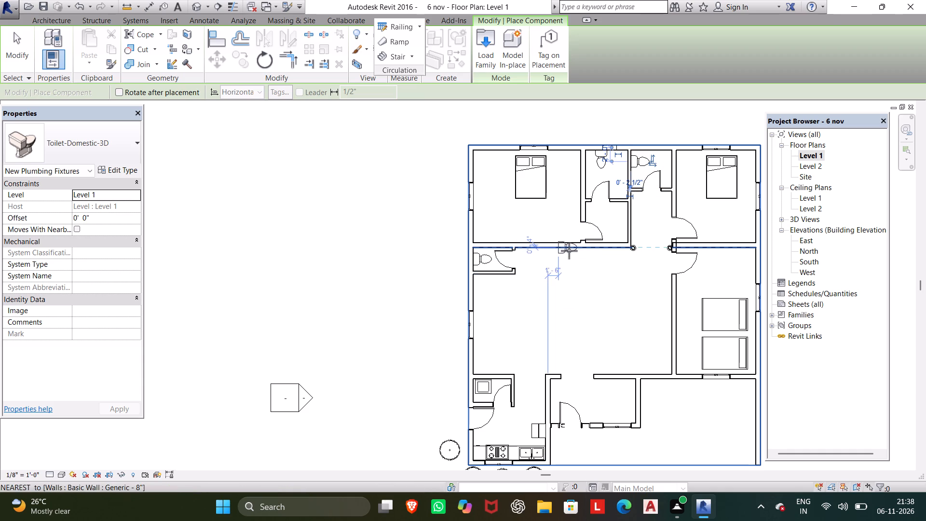
pyautogui.press('Escape')
pyautogui.press('Escape')
pyautogui.press('Escape')
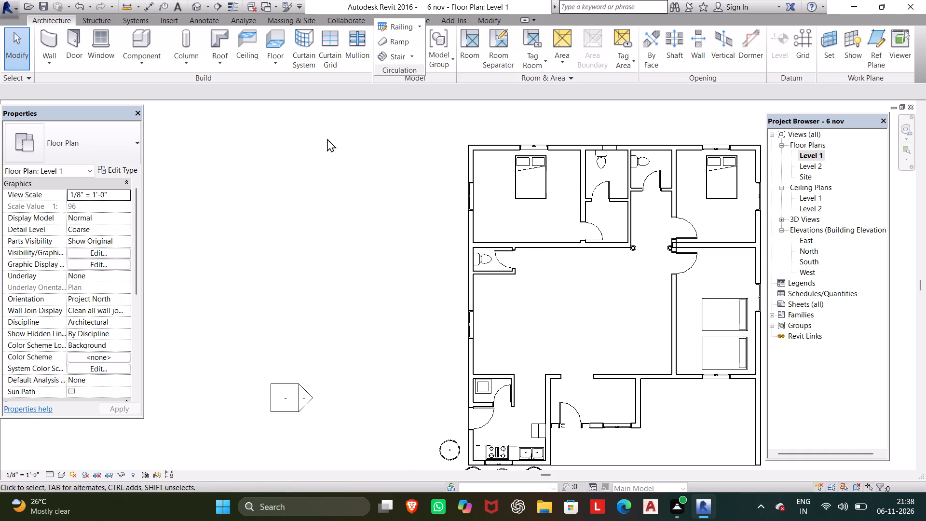
# Browse the US Imperial library's Specialty Equipment folders Domestic, Ladders and Classroom-Library for a suitable furnishing family.
pyautogui.click(147, 37)
pyautogui.click(476, 47)
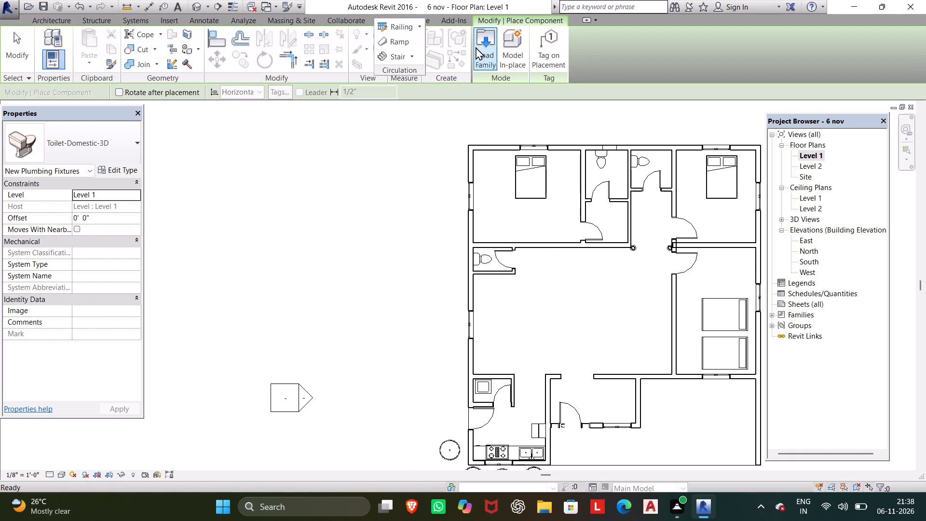
pyautogui.scroll(-4, 378, 218)
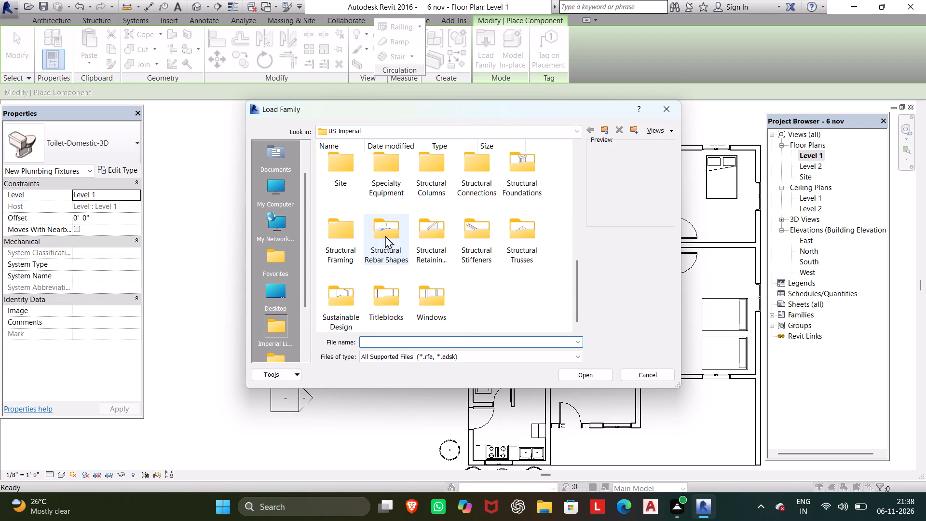
pyautogui.click(378, 181)
pyautogui.click(596, 373)
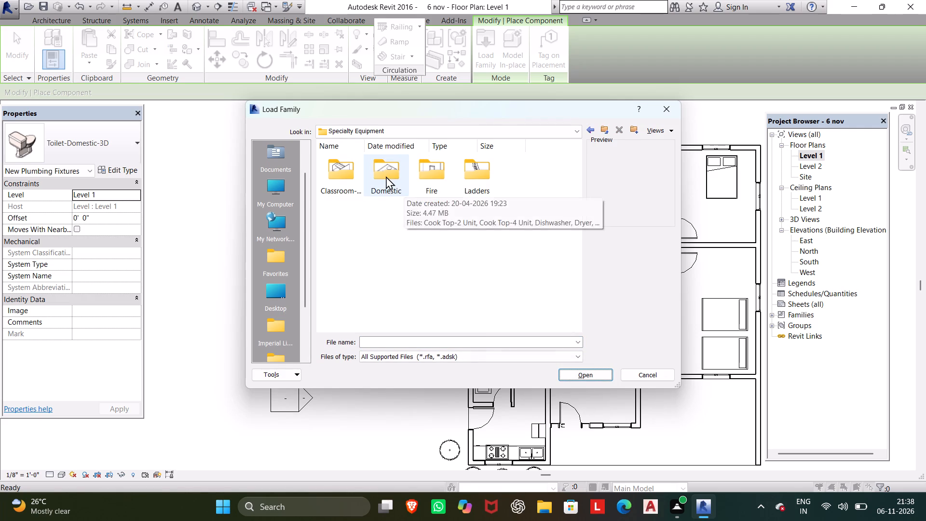
pyautogui.click(386, 176)
pyautogui.click(596, 374)
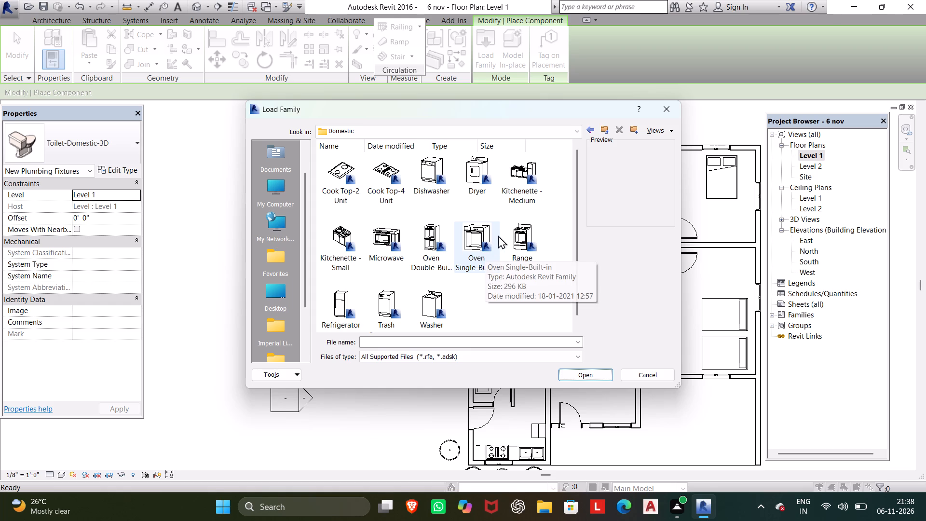
pyautogui.click(587, 128)
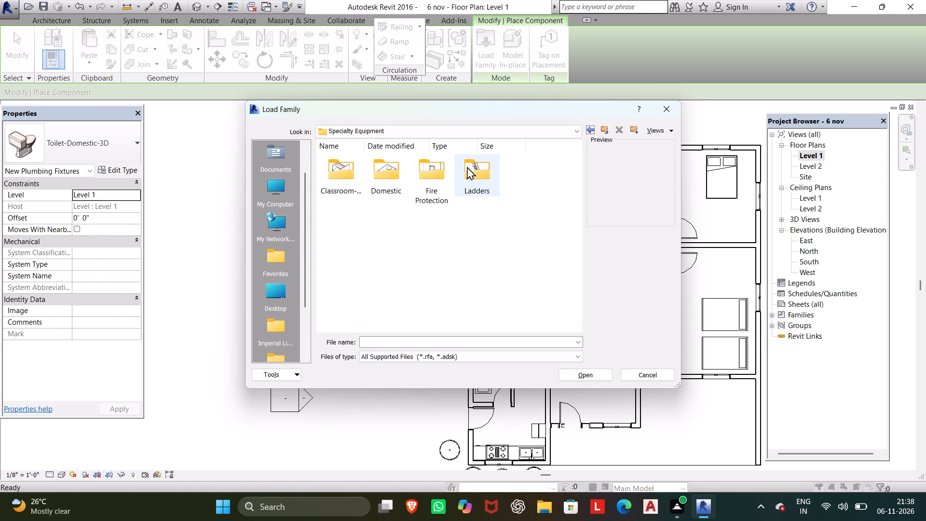
pyautogui.click(461, 171)
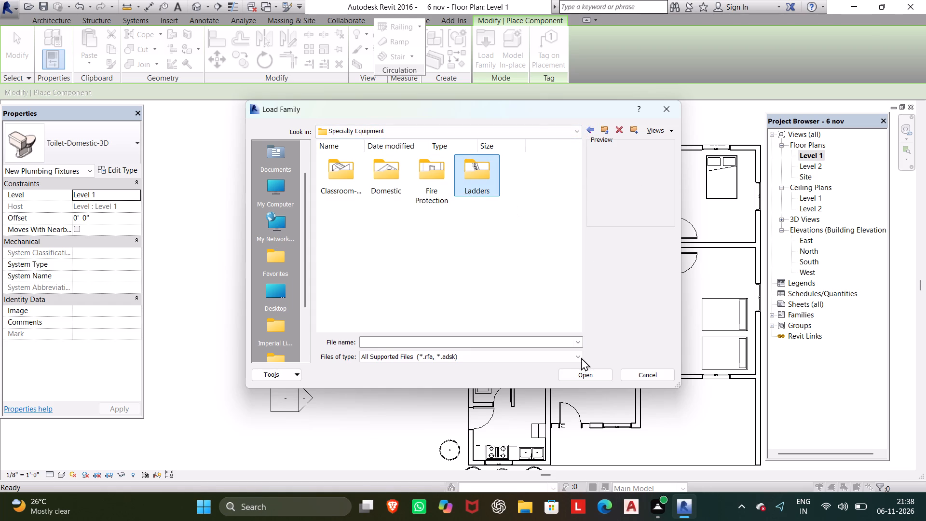
pyautogui.click(578, 375)
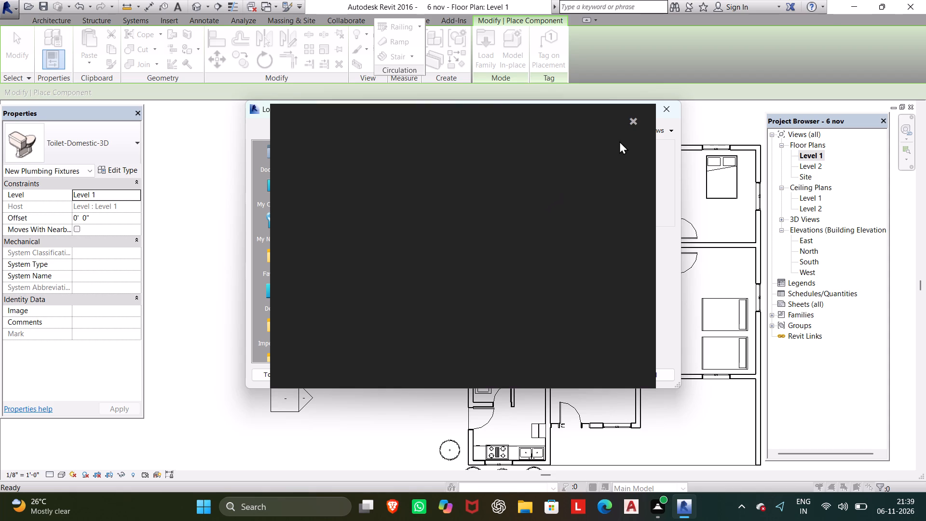
pyautogui.click(633, 118)
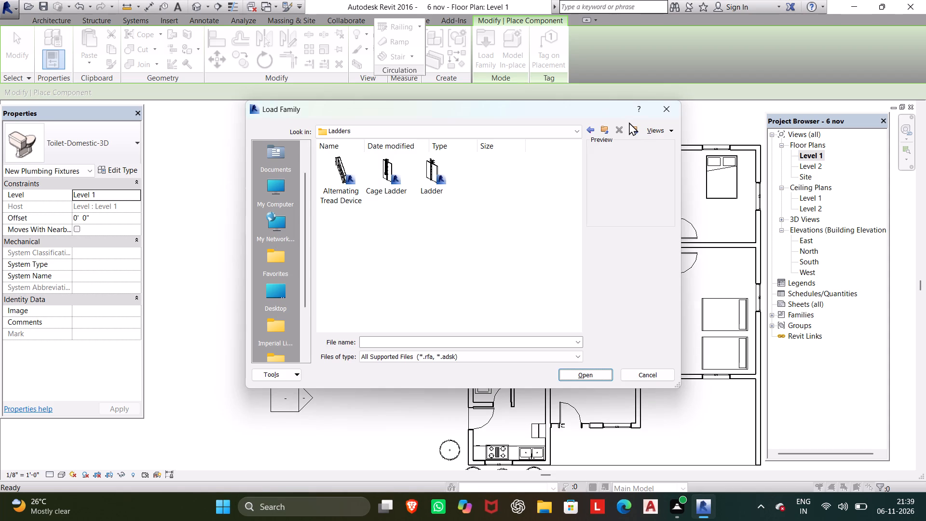
pyautogui.click(591, 128)
pyautogui.click(351, 162)
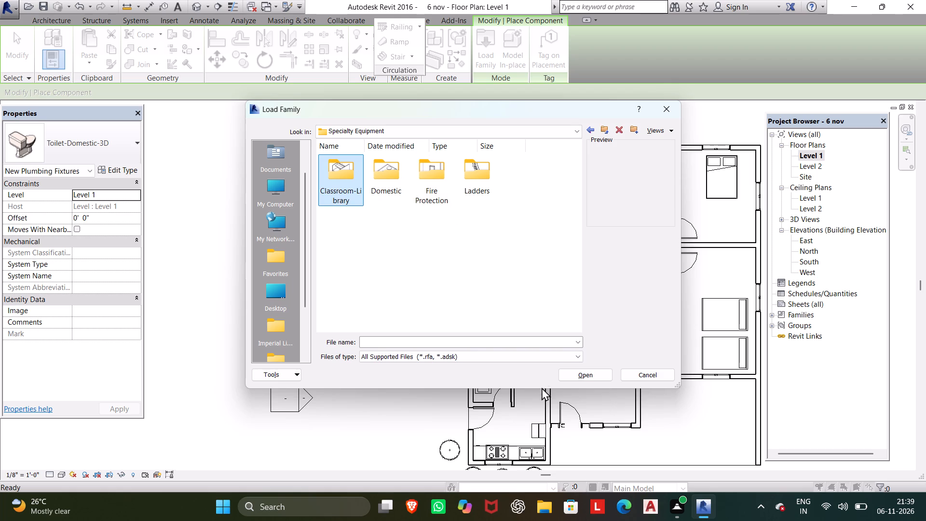
pyautogui.click(570, 379)
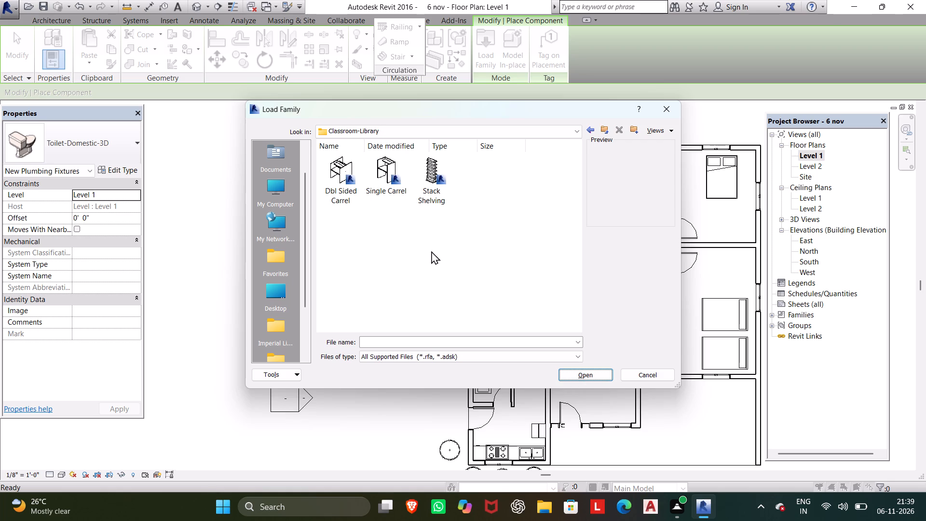
pyautogui.click(590, 132)
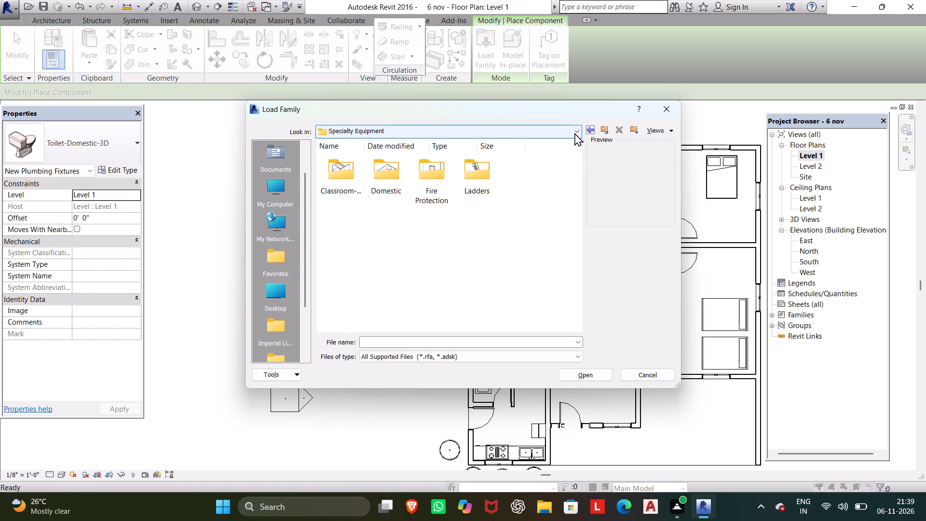
pyautogui.click(590, 131)
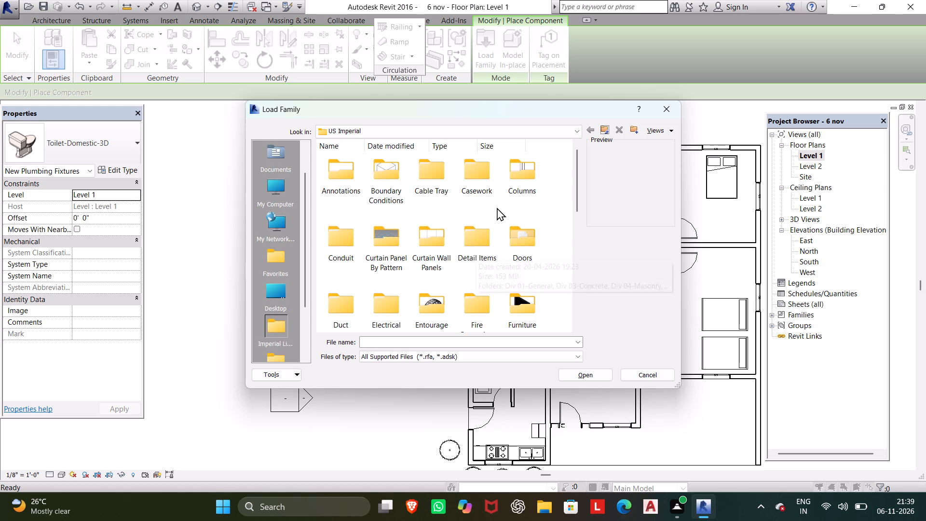
# Load the Tall Cabinet-2 Door-Built in family from the US Imperial library's Casework, Tall Cabinets folder.
pyautogui.click(483, 177)
pyautogui.click(589, 378)
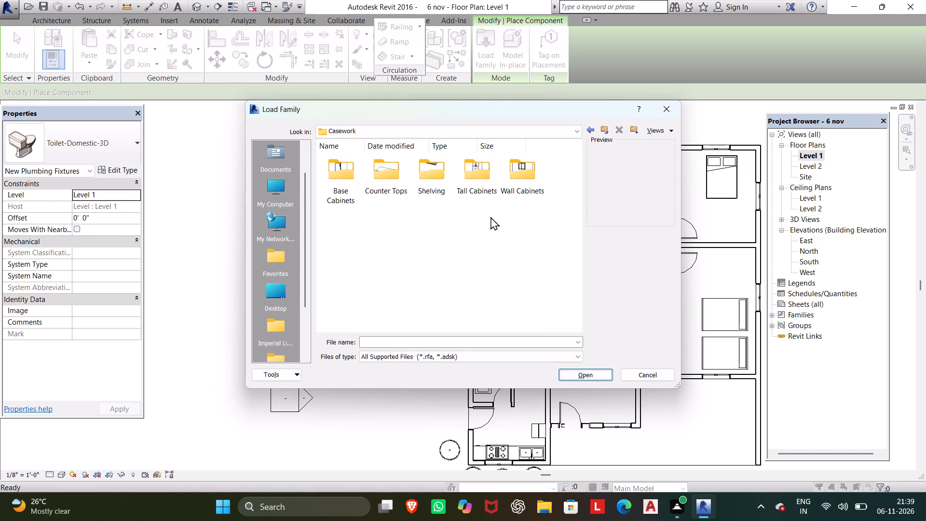
pyautogui.click(465, 178)
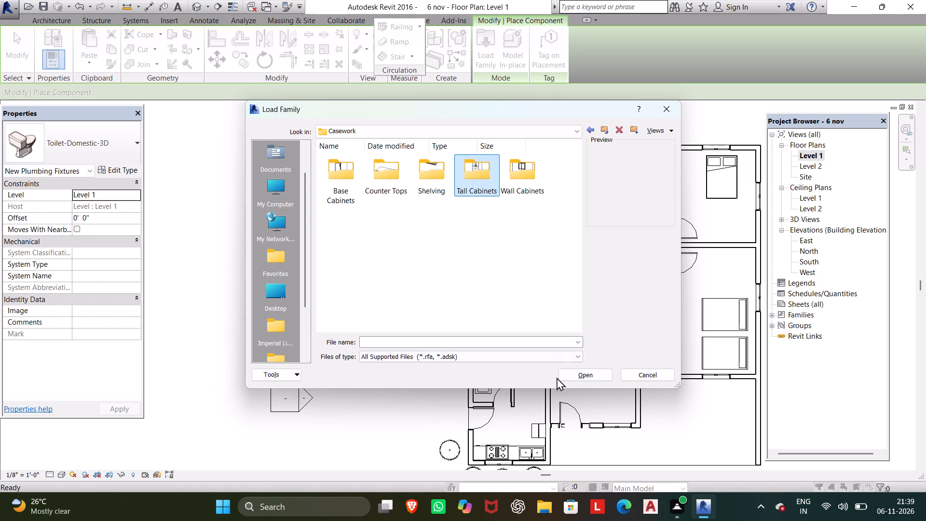
pyautogui.click(564, 374)
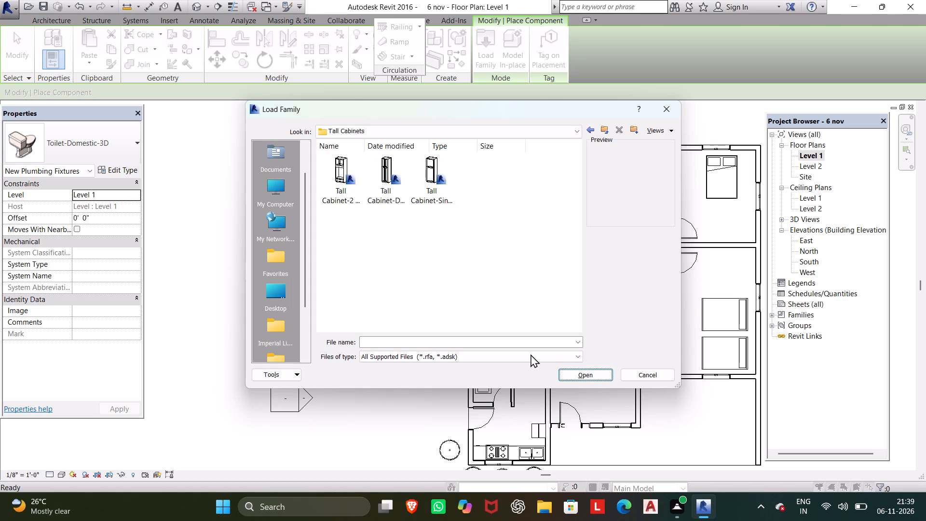
pyautogui.click(354, 186)
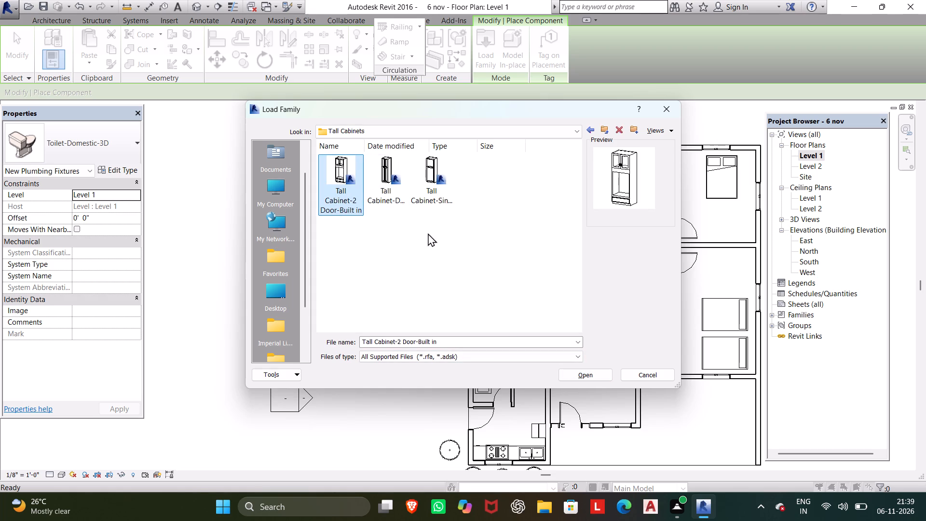
pyautogui.click(599, 370)
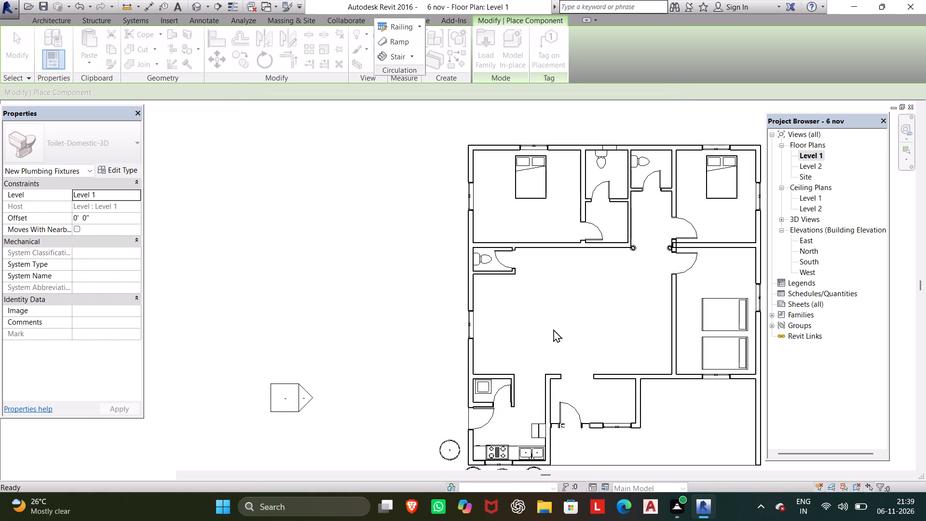
# Place a Tall Cabinet-2 Door-Built in 30" against the exterior wall in the first bedroom's outer corner, beside the bed.
pyautogui.scroll(5, 493, 175)
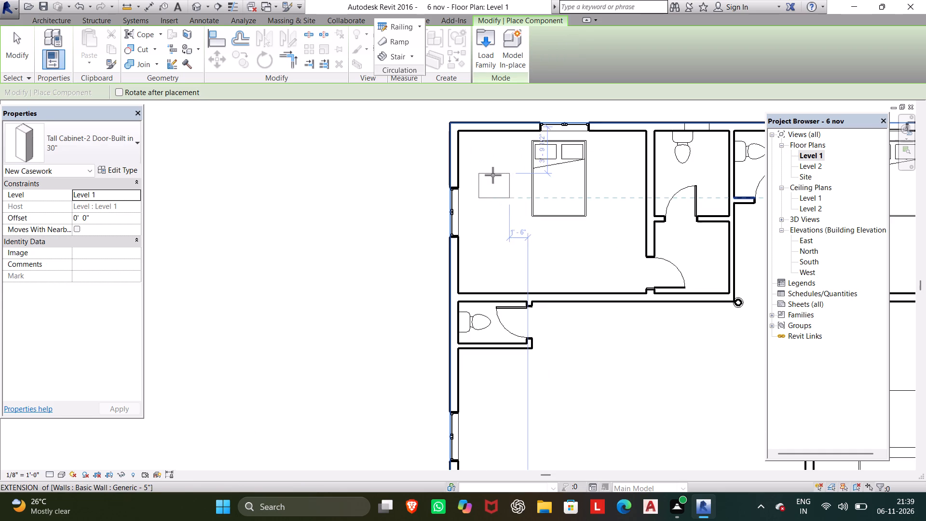
pyautogui.click(478, 129)
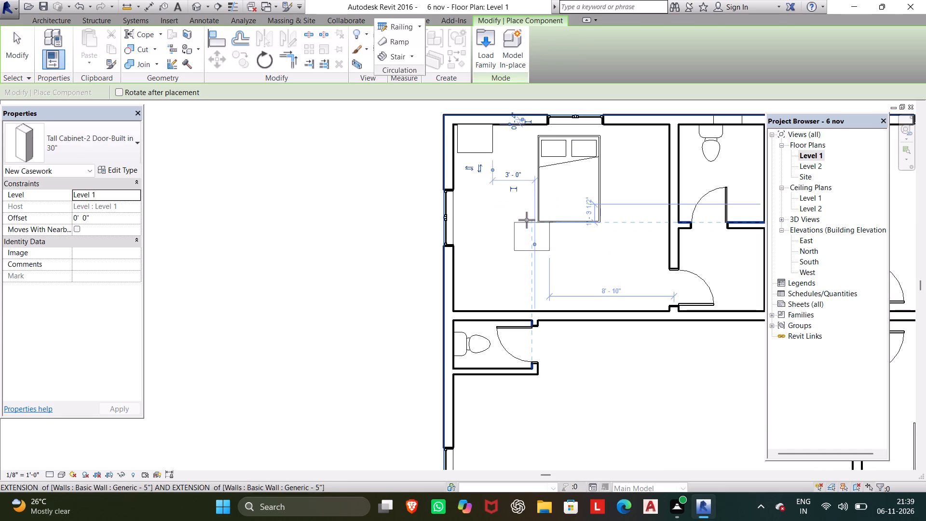
# Place a second Tall Cabinet-2 Door-Built in 30" in the opposite single-bed bedroom, in the corner between the exterior wall and the bathroom partition.
pyautogui.scroll(-2, 525, 221)
pyautogui.moveTo(568, 252); pyautogui.dragTo(454, 255, button='middle')
pyautogui.moveTo(556, 267); pyautogui.dragTo(389, 270, button='middle')
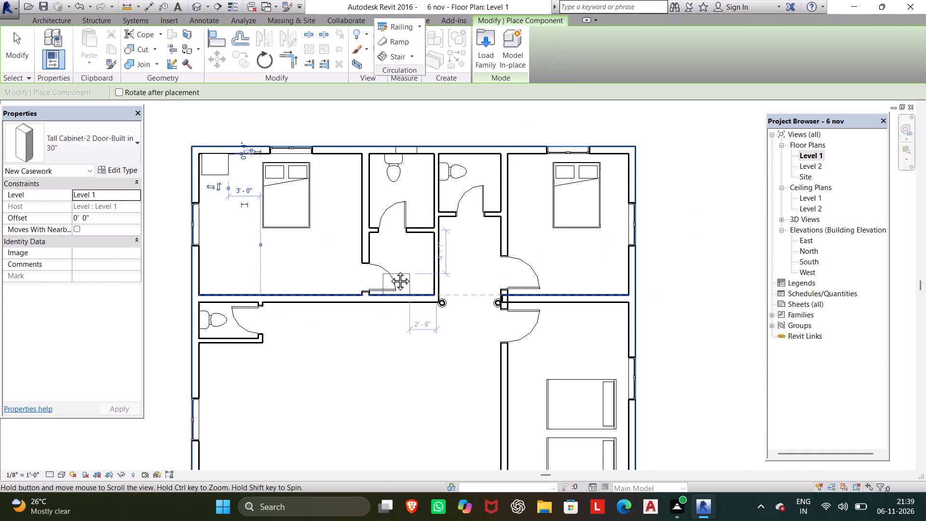
pyautogui.moveTo(389, 270); pyautogui.dragTo(386, 268, button='middle')
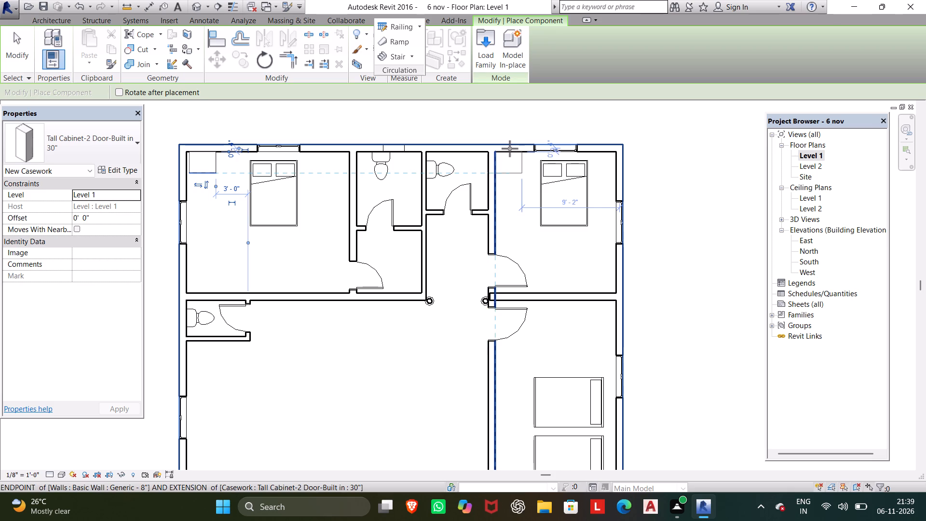
pyautogui.click(511, 150)
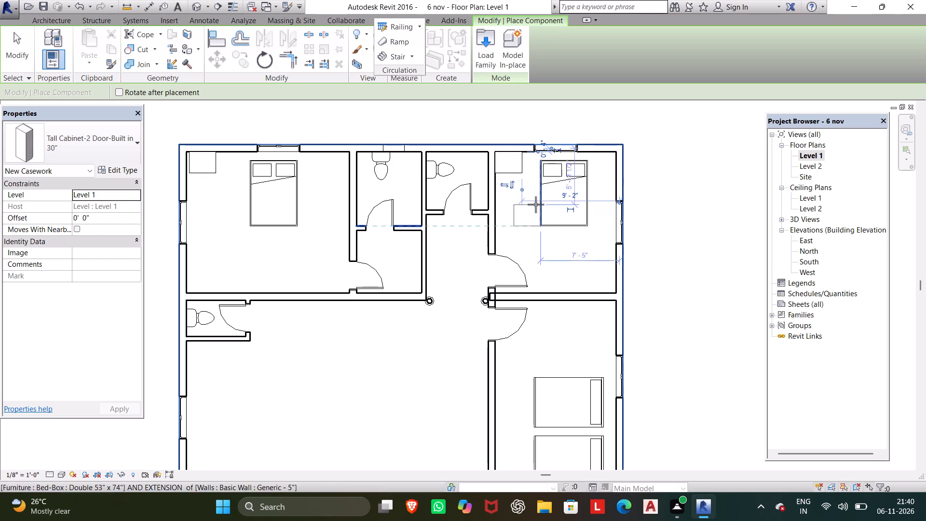
# Place a third Tall Cabinet-2 Door-Built in 30" in the two-bed bedroom, in the corner between the shared bedroom wall and the exterior wall.
pyautogui.scroll(-2, 548, 201)
pyautogui.moveTo(561, 210); pyautogui.dragTo(575, 199, button='middle')
pyautogui.scroll(4, 601, 270)
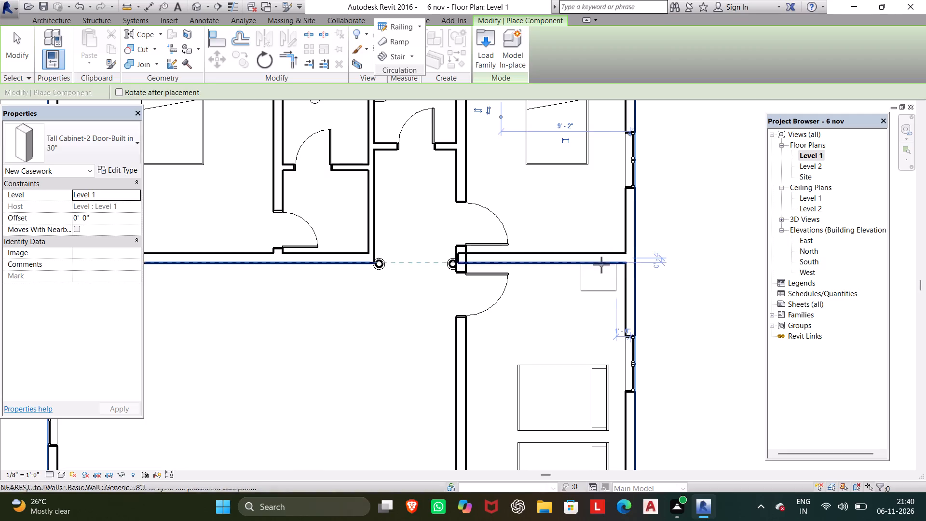
pyautogui.click(606, 267)
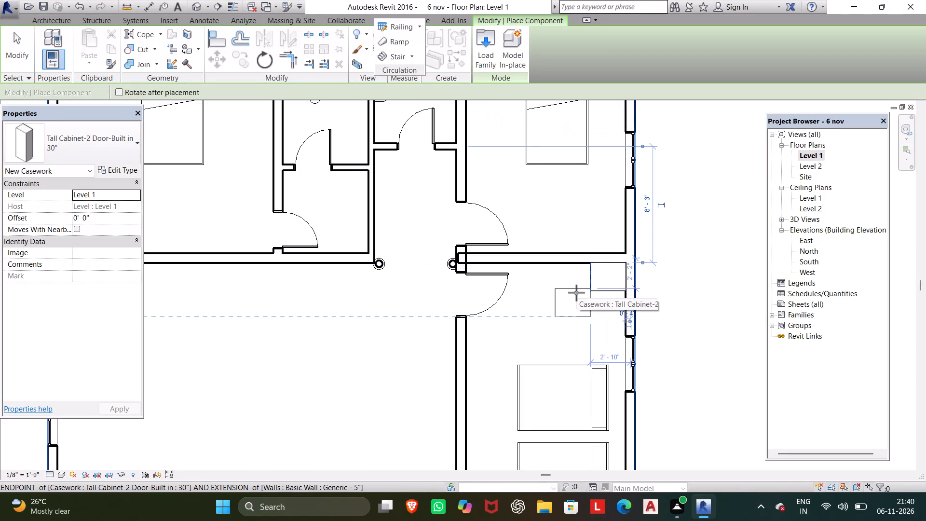
pyautogui.press('Escape')
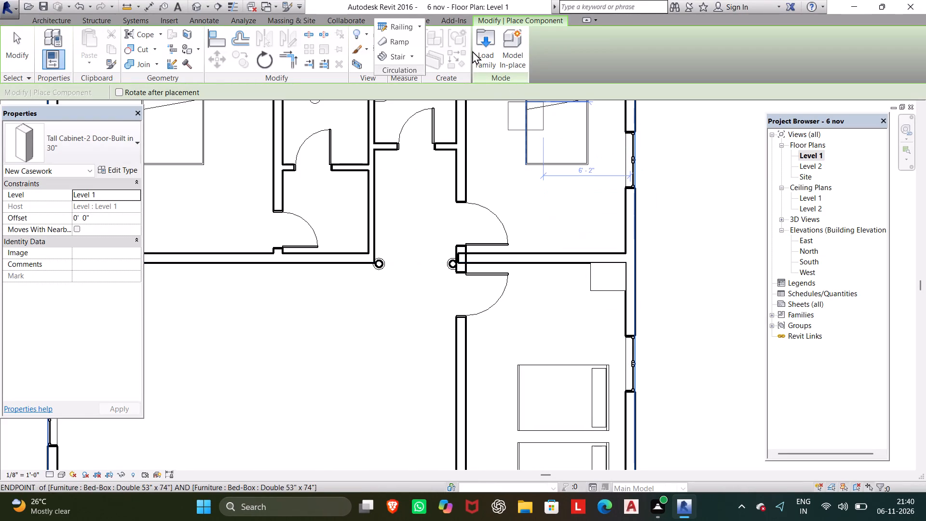
# Load the Tall Cabinet-Single Door(2) family from the US Imperial library's Casework, Tall Cabinets folder.
pyautogui.click(472, 51)
pyautogui.click(484, 54)
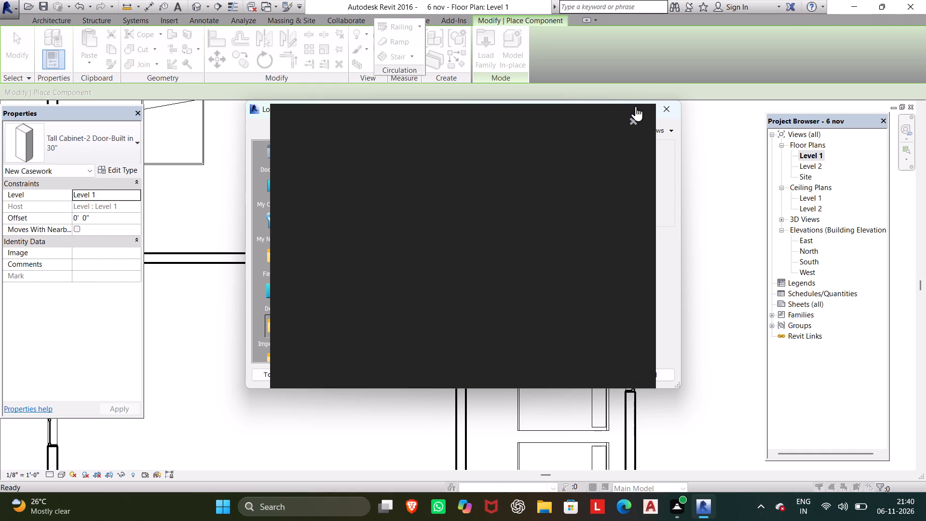
pyautogui.click(633, 120)
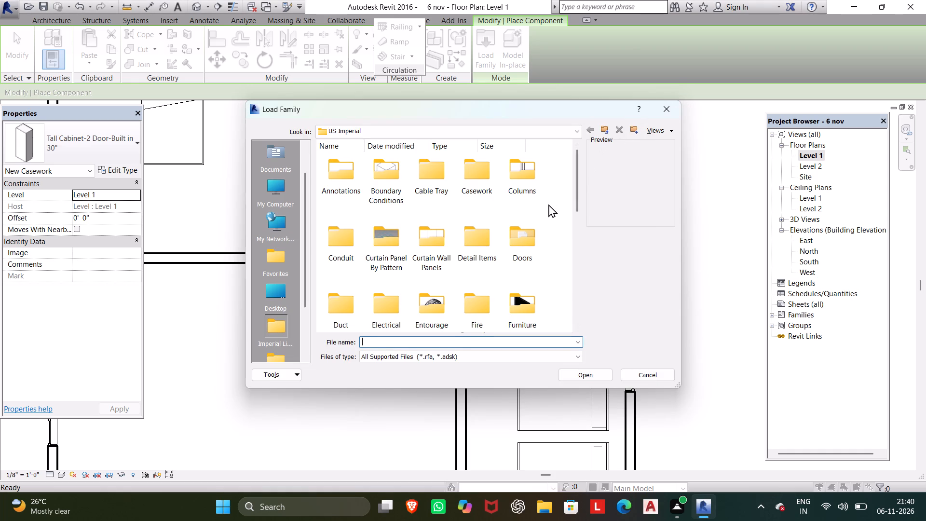
pyautogui.click(489, 187)
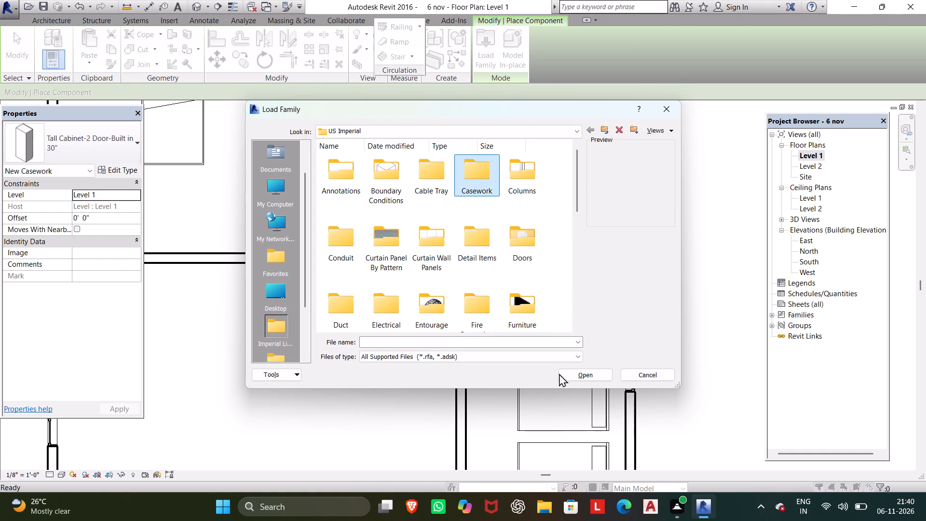
pyautogui.click(566, 379)
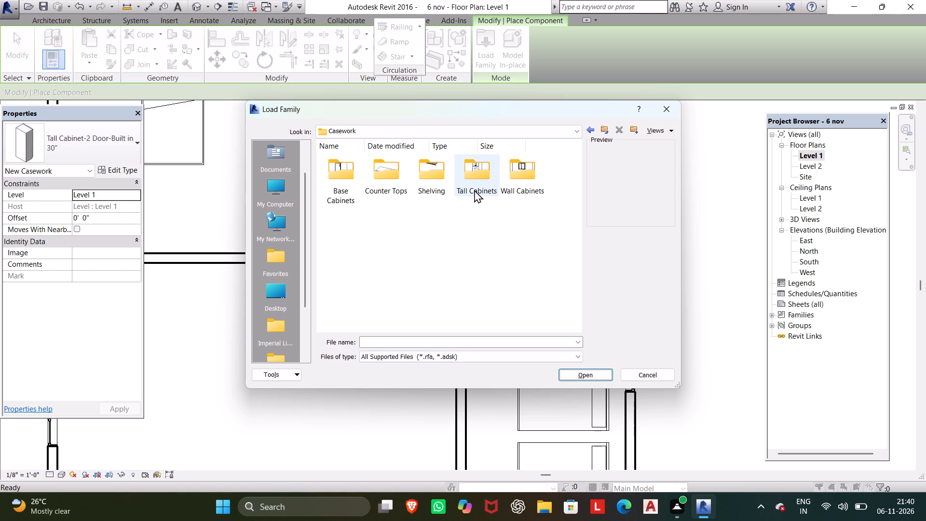
pyautogui.click(488, 190)
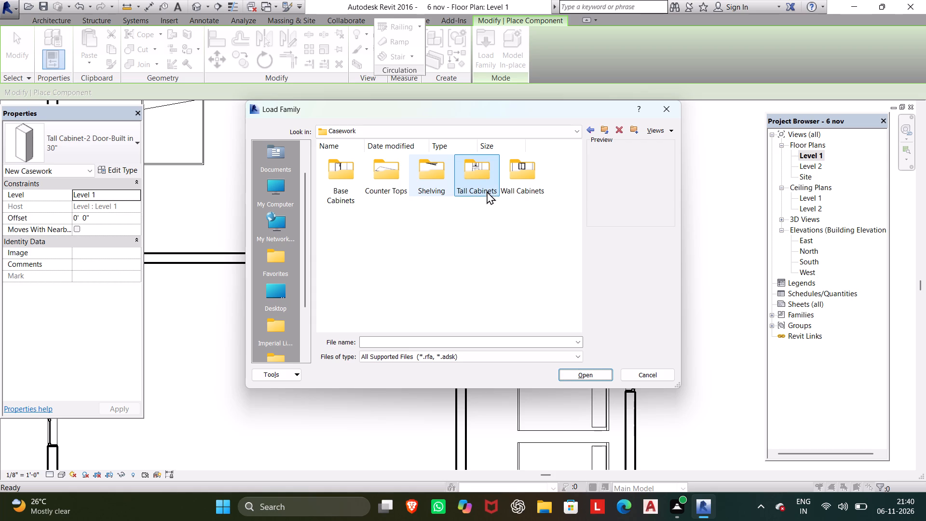
pyautogui.click(566, 373)
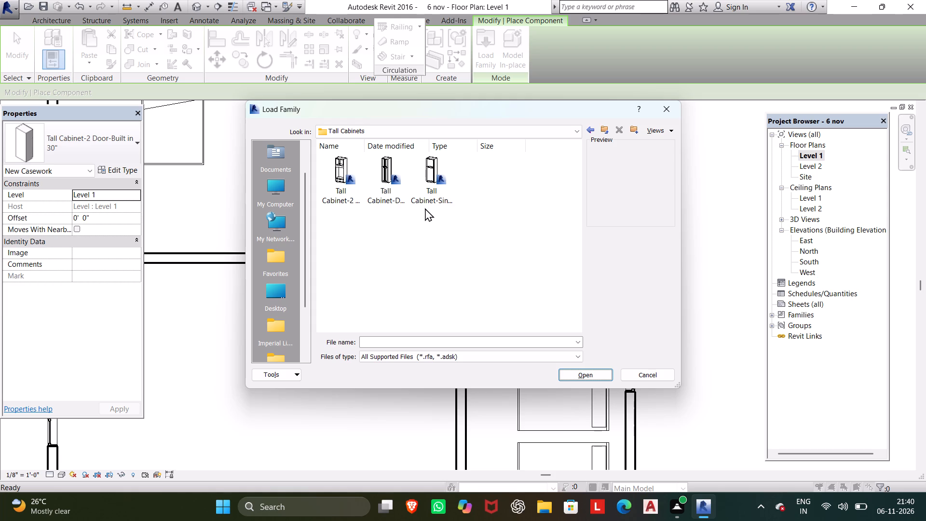
pyautogui.click(427, 191)
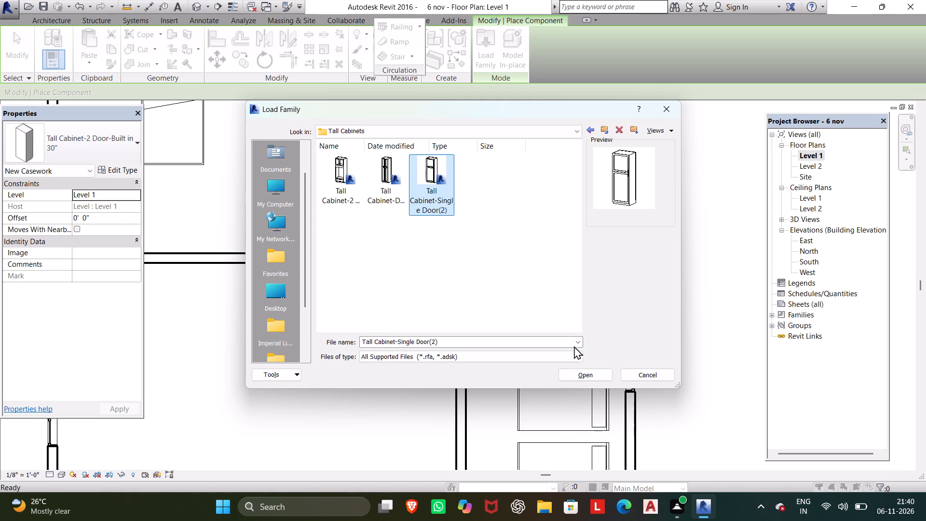
pyautogui.click(574, 370)
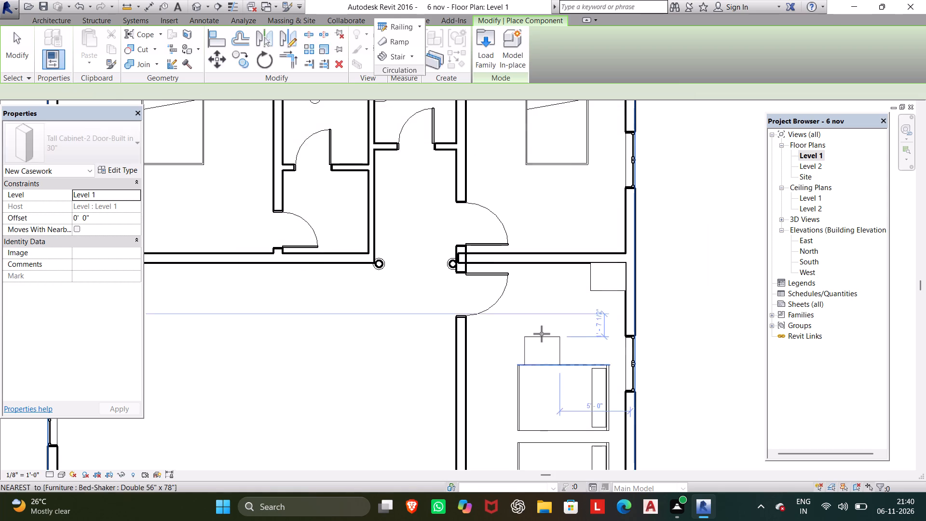
# Place a rotated Tall Cabinet-Single Door(2) 30" in the two-bed bedroom, against the exterior wall between the existing tall cabinet and the window.
pyautogui.scroll(-2, 542, 334)
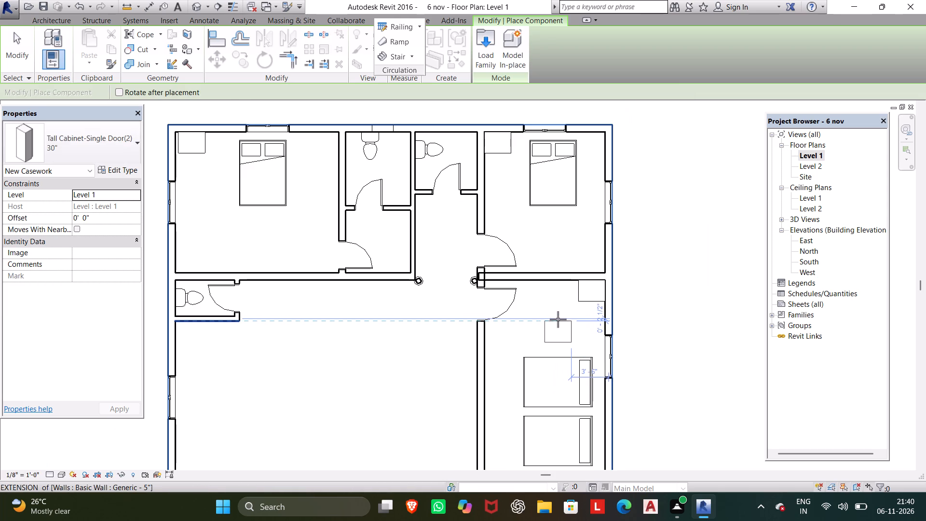
pyautogui.press('space')
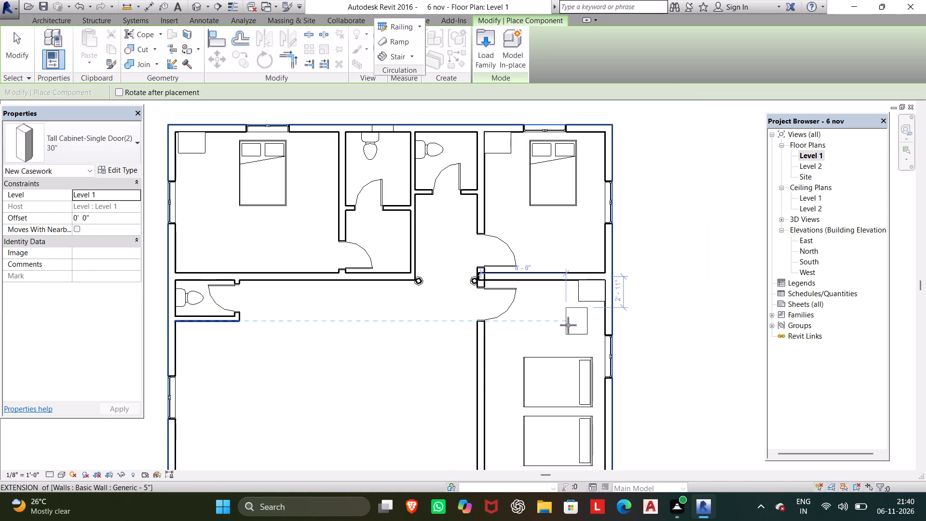
pyautogui.click(582, 326)
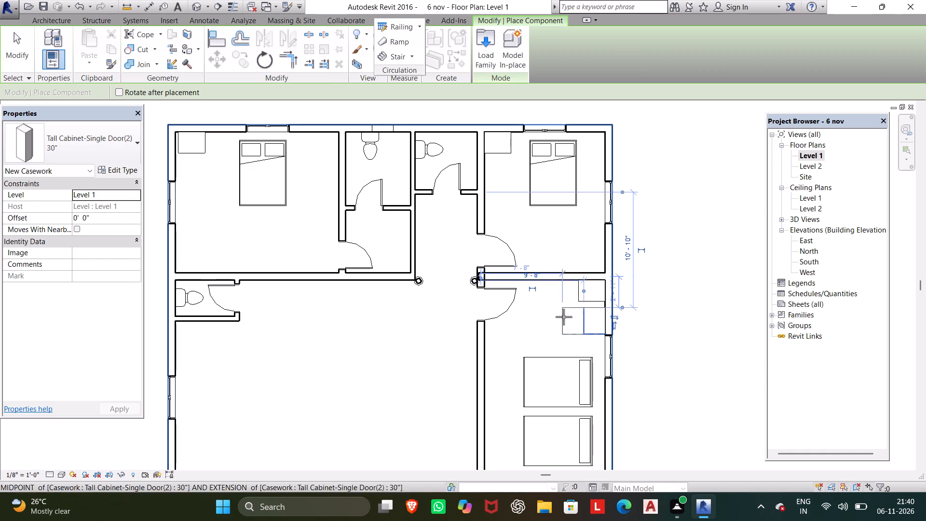
# Place a second Tall Cabinet-Single Door(2) 30" in the adjacent single-bed bedroom, in the exterior corner beside the bed.
pyautogui.press('space')
pyautogui.press('space')
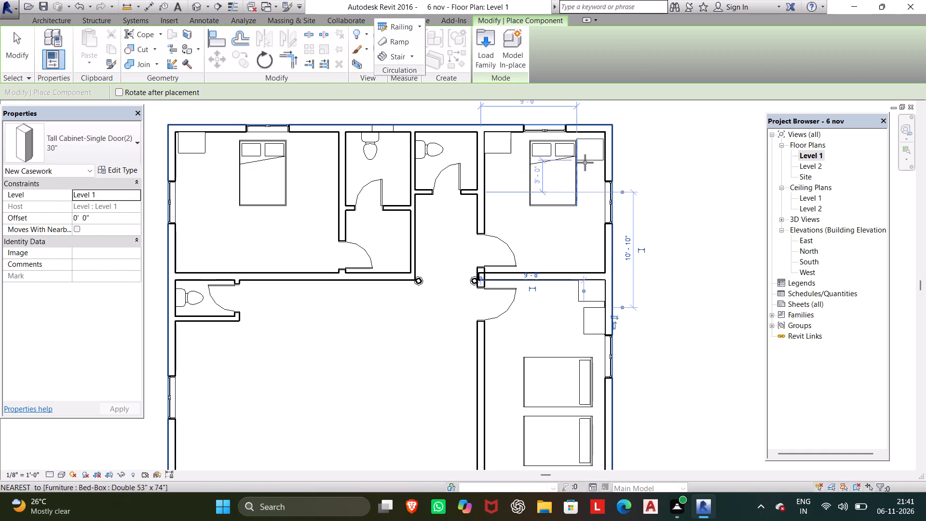
pyautogui.click(586, 157)
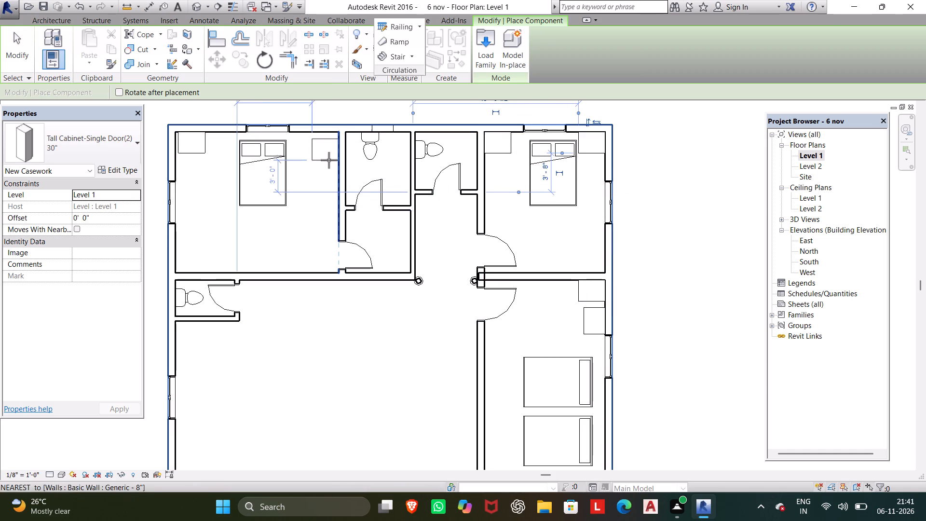
# Place a third Tall Cabinet-Single Door(2) 30" in the first bedroom, in the corner between the exterior wall and the bathroom partition.
pyautogui.click(328, 157)
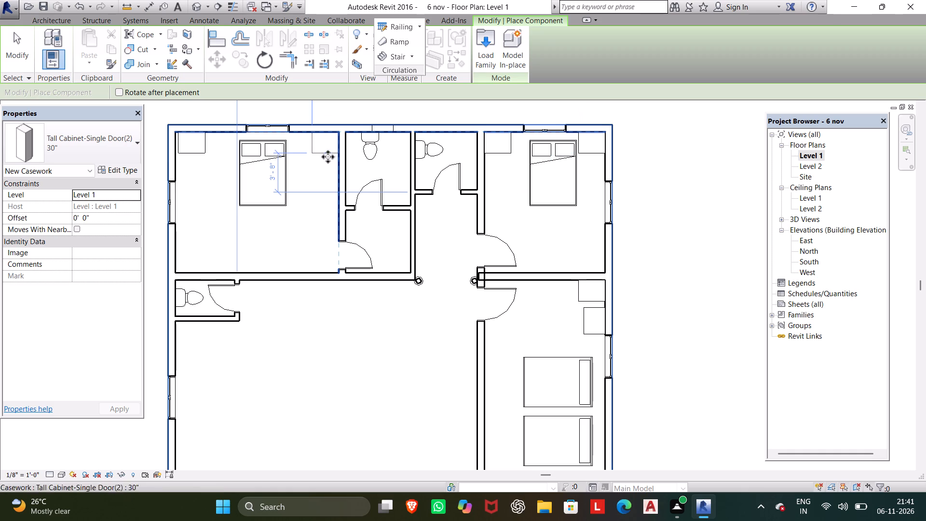
pyautogui.press('Escape')
pyautogui.press('Escape')
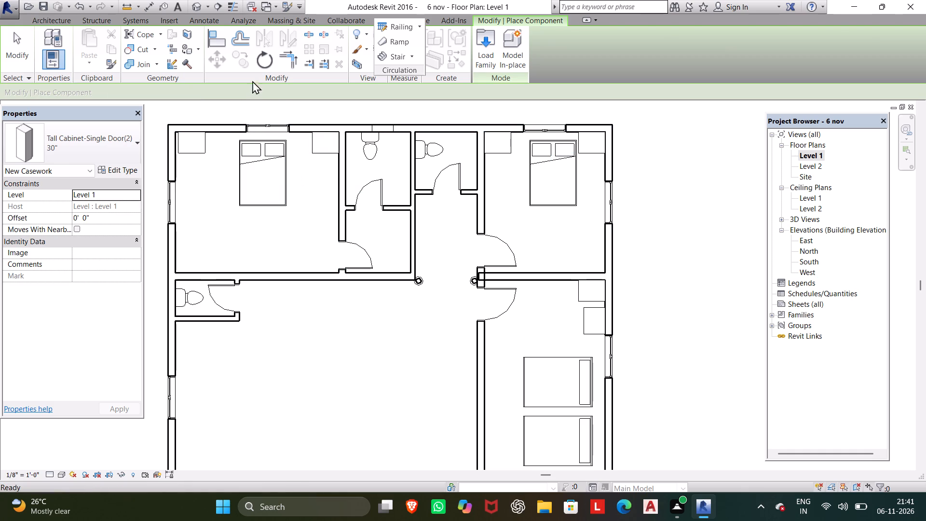
# In the 3D view, rotate the first bedroom's Tall Cabinet-Single Door(2) 180 degrees so its doors face into the room.
pyautogui.click(198, 7)
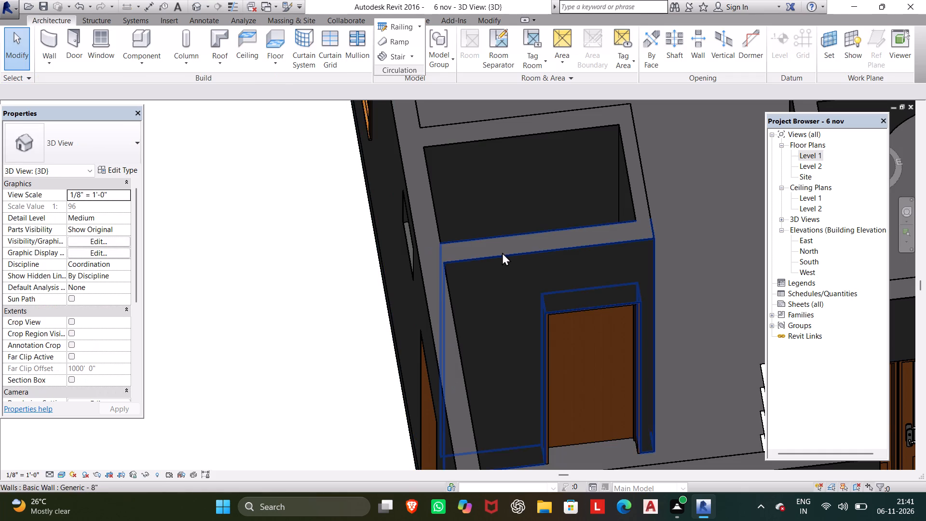
pyautogui.scroll(-1, 685, 299)
pyautogui.keyDown('shift'); pyautogui.moveTo(685, 299); pyautogui.dragTo(687, 369, button='middle'); pyautogui.keyUp('shift')
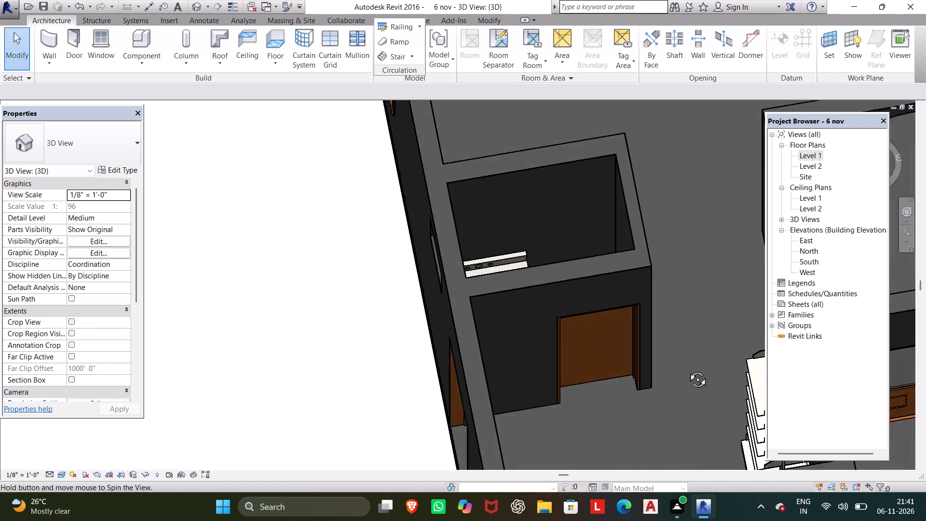
pyautogui.keyDown('shift'); pyautogui.moveTo(687, 369); pyautogui.dragTo(666, 373, button='middle'); pyautogui.keyUp('shift')
pyautogui.scroll(-3, 684, 341)
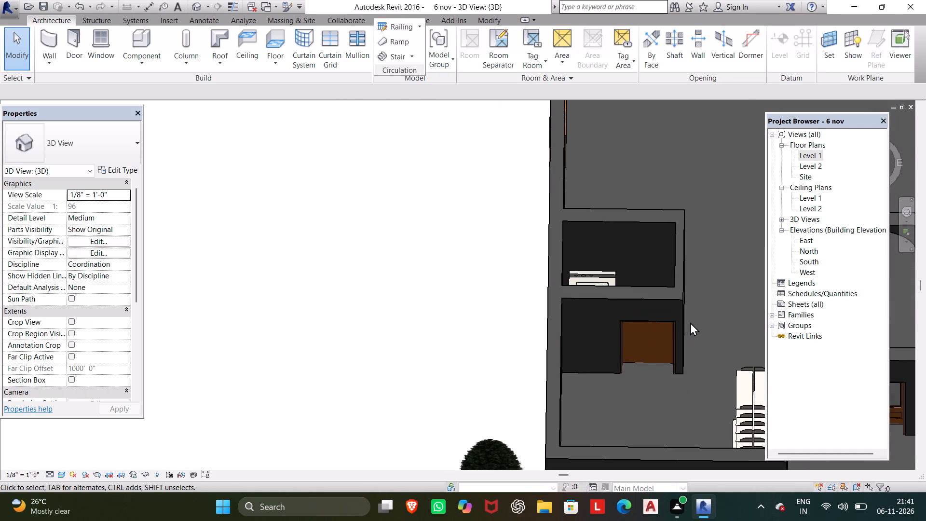
pyautogui.scroll(-1, 690, 322)
pyautogui.moveTo(690, 322); pyautogui.dragTo(549, 314, button='middle')
pyautogui.moveTo(573, 303); pyautogui.dragTo(471, 421, button='middle')
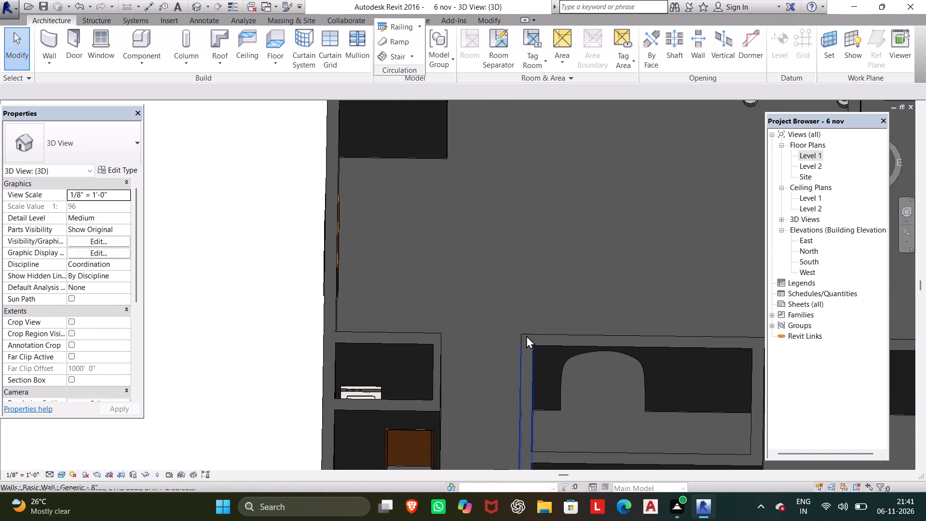
pyautogui.scroll(-3, 531, 322)
pyautogui.moveTo(566, 263); pyautogui.dragTo(523, 369, button='middle')
pyautogui.scroll(-1, 531, 344)
pyautogui.moveTo(541, 296); pyautogui.dragTo(535, 344, button='middle')
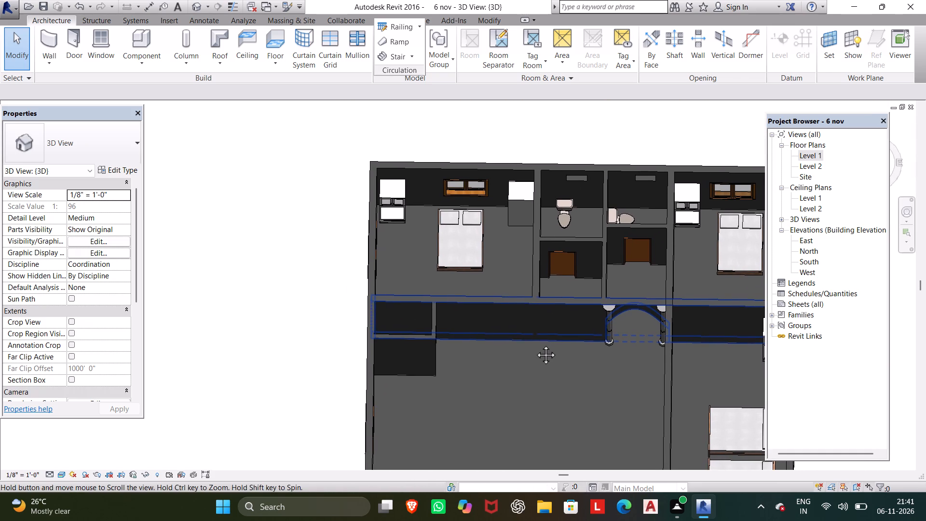
pyautogui.moveTo(535, 344); pyautogui.dragTo(535, 341, button='middle')
pyautogui.scroll(4, 518, 227)
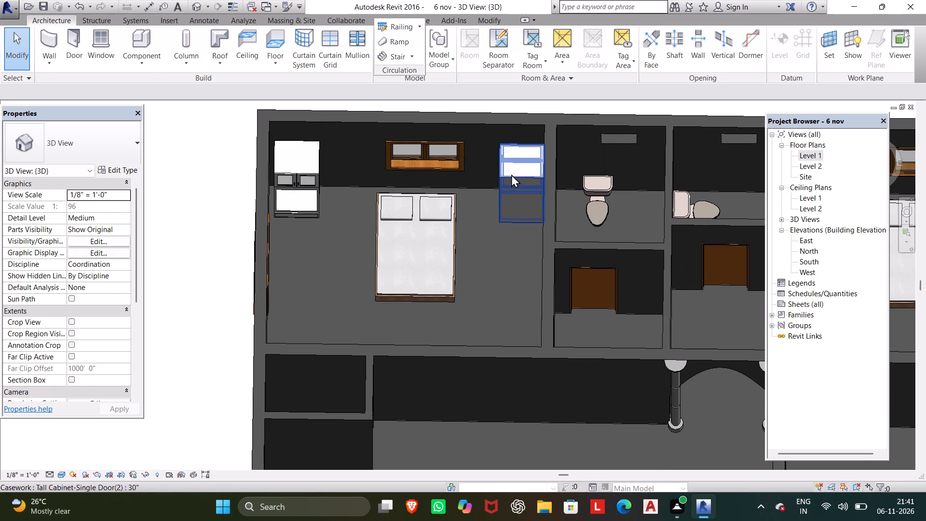
pyautogui.click(511, 174)
pyautogui.press('space')
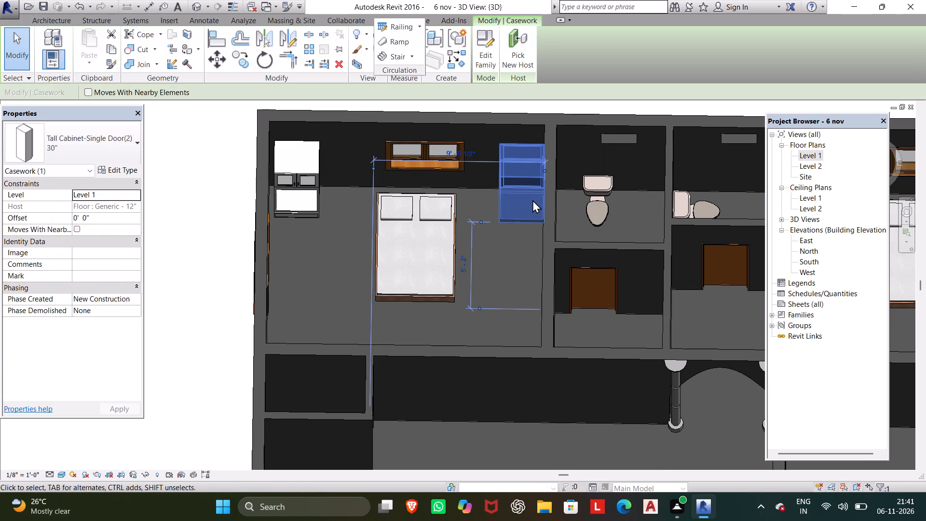
pyautogui.press('space')
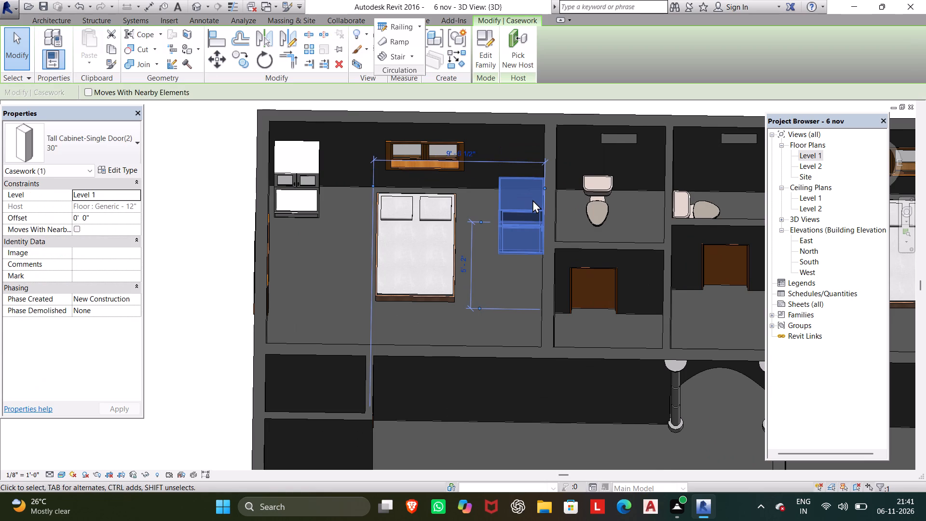
pyautogui.click(485, 333)
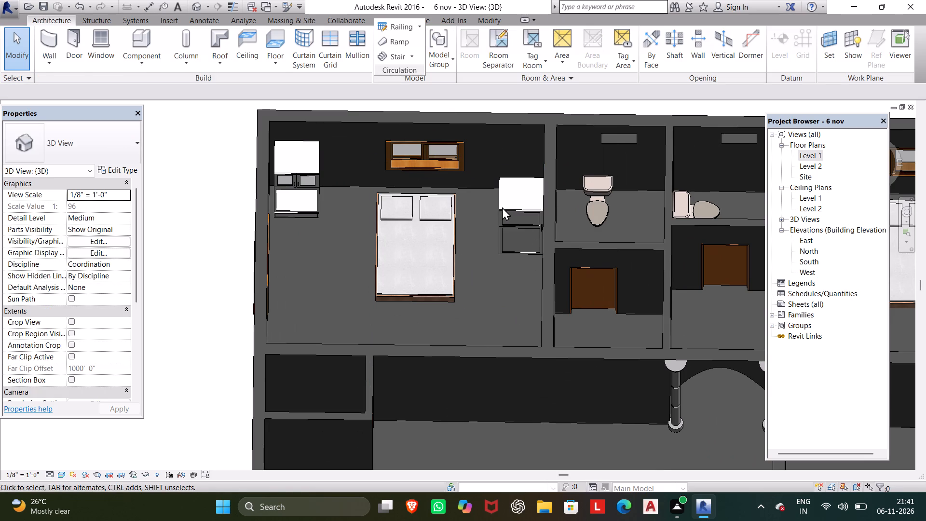
# Nudge the rotated single-door tall cabinet in the first bedroom back towards the exterior window wall.
pyautogui.click(502, 206)
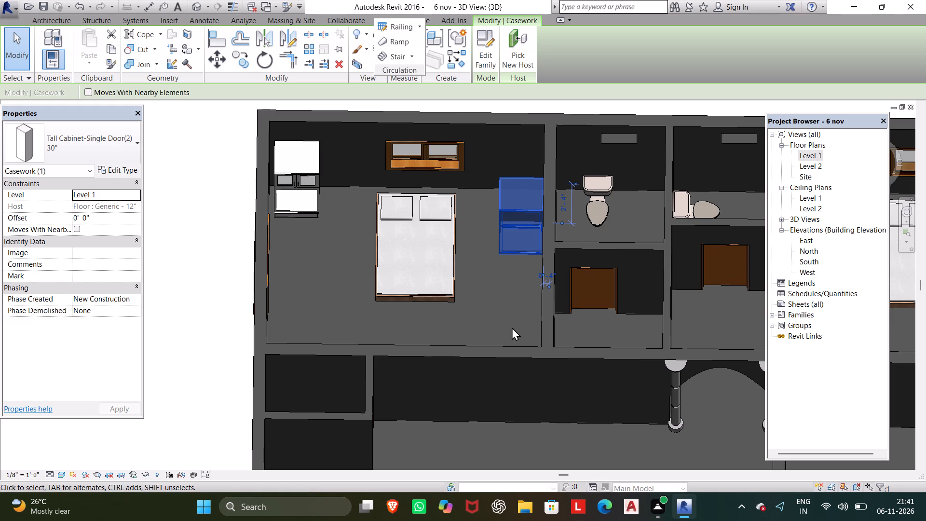
pyautogui.press('Down')
pyautogui.press('Down')
pyautogui.press('Down')
pyautogui.press('Up')
pyautogui.press('Up')
pyautogui.press('Up')
pyautogui.press('Up')
pyautogui.press('Up')
pyautogui.press('Up')
pyautogui.press('Up')
pyautogui.press('Up')
pyautogui.press('Up')
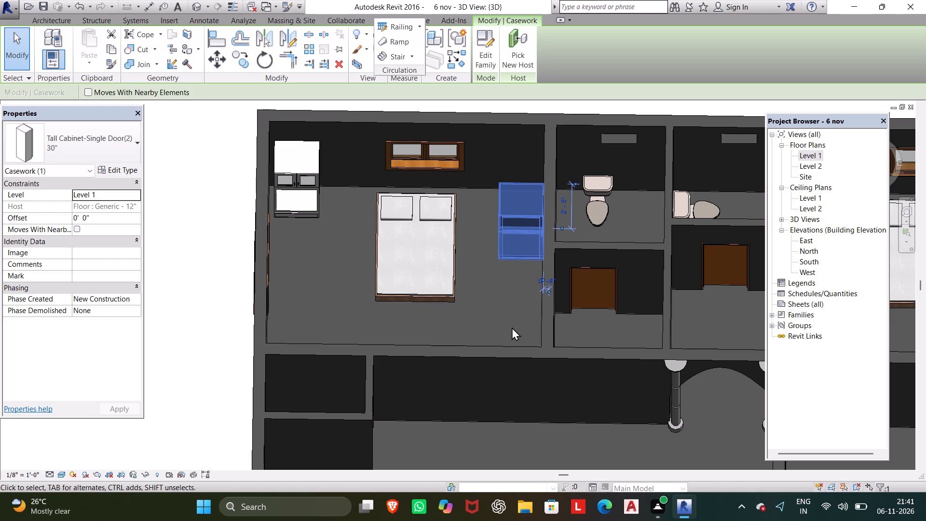
pyautogui.press('Up')
pyautogui.press('Up')
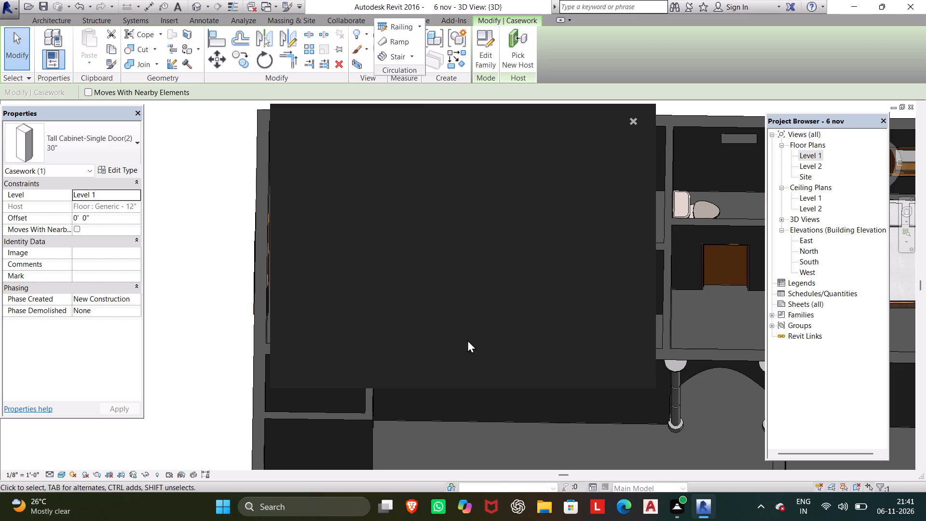
pyautogui.click(635, 124)
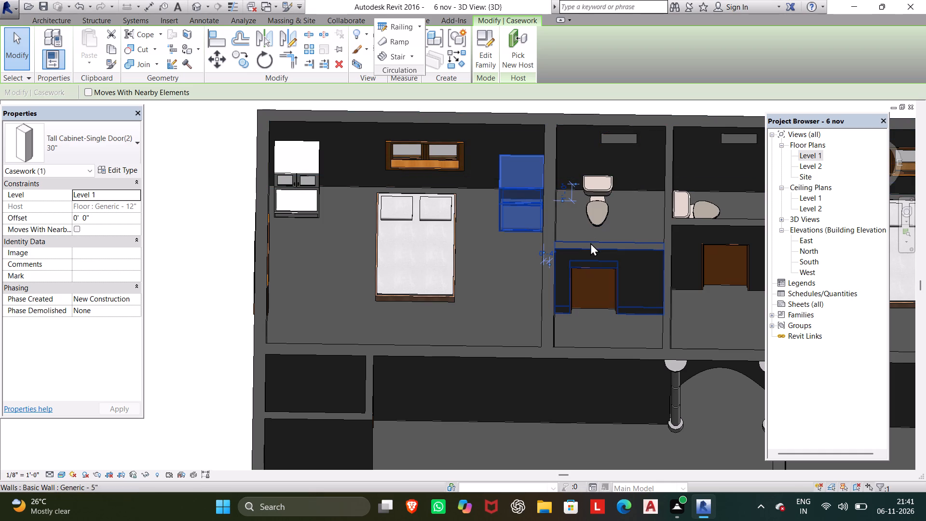
pyautogui.press('Escape')
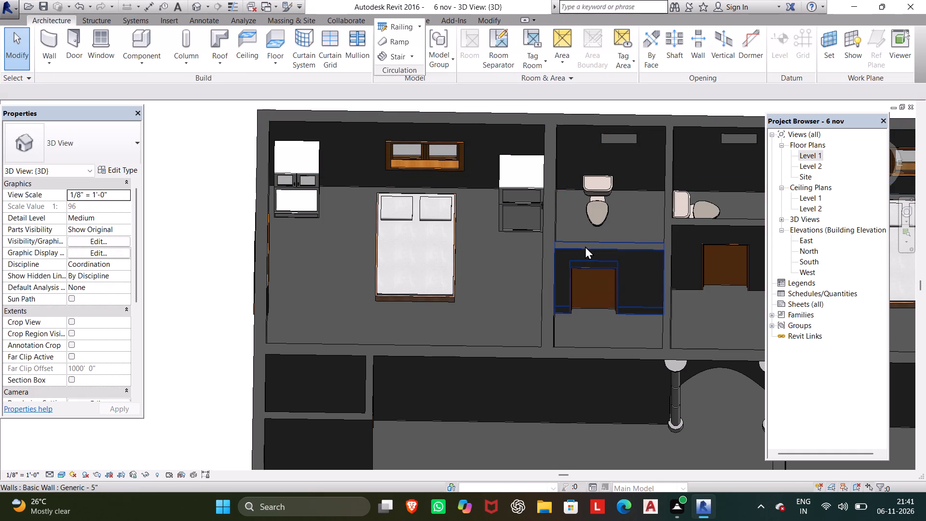
# Nudge the first bedroom's single-door tall cabinet further back, up against the exterior window wall.
pyautogui.keyDown('shift'); pyautogui.moveTo(474, 333); pyautogui.dragTo(530, 354, button='middle'); pyautogui.keyUp('shift')
pyautogui.moveTo(526, 353); pyautogui.dragTo(631, 400, button='middle')
pyautogui.moveTo(312, 334); pyautogui.dragTo(406, 348, button='middle')
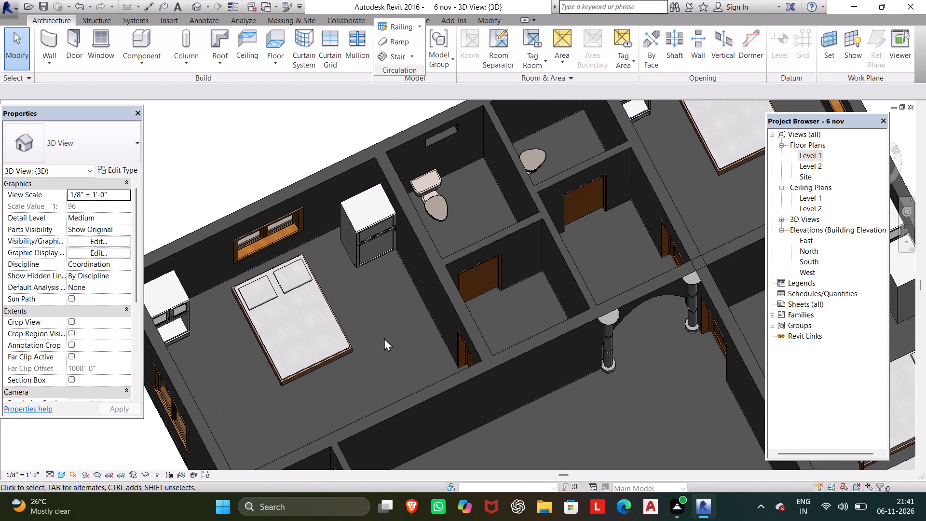
pyautogui.click(355, 262)
pyautogui.press('Down')
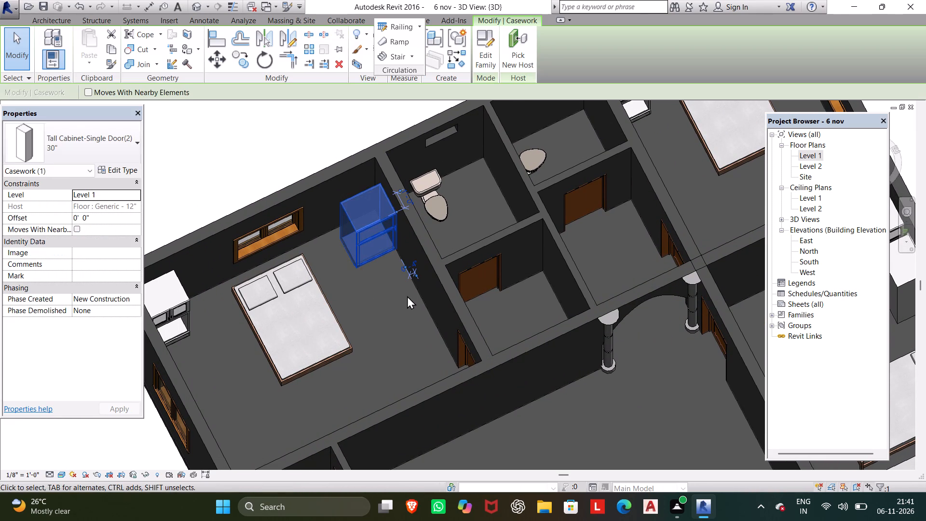
pyautogui.press('Up')
pyautogui.press('Up')
pyautogui.press('Up')
pyautogui.press('Up')
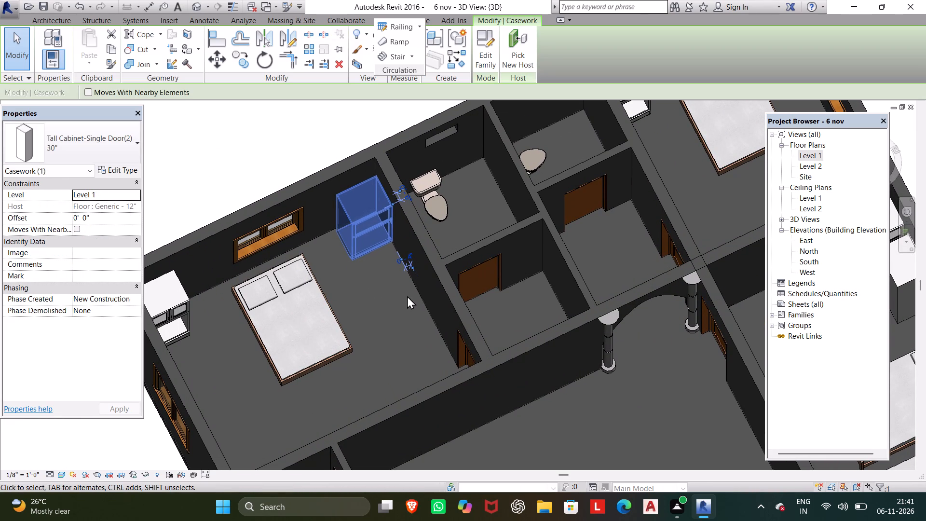
pyautogui.press('Escape')
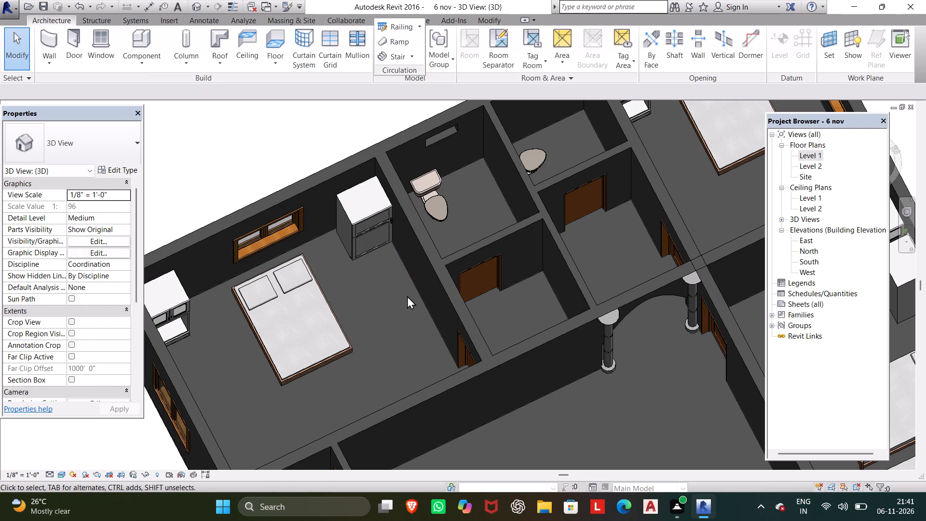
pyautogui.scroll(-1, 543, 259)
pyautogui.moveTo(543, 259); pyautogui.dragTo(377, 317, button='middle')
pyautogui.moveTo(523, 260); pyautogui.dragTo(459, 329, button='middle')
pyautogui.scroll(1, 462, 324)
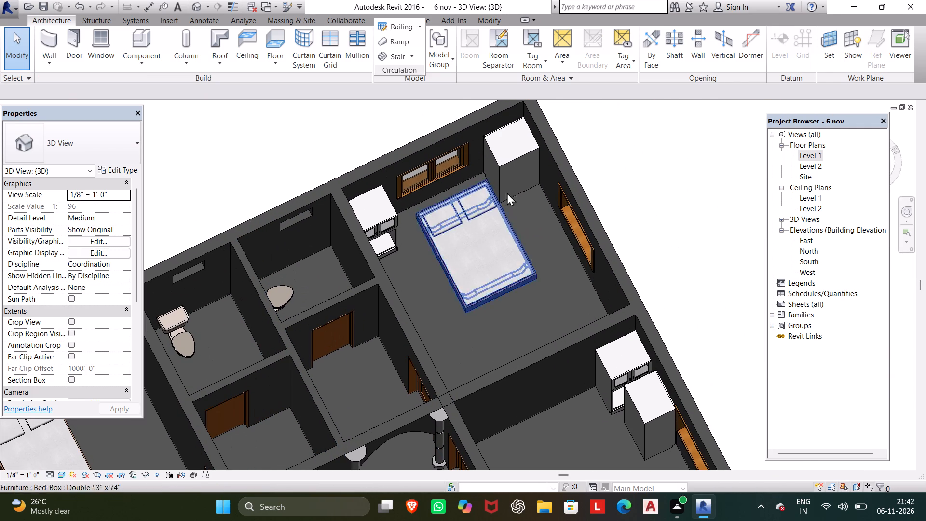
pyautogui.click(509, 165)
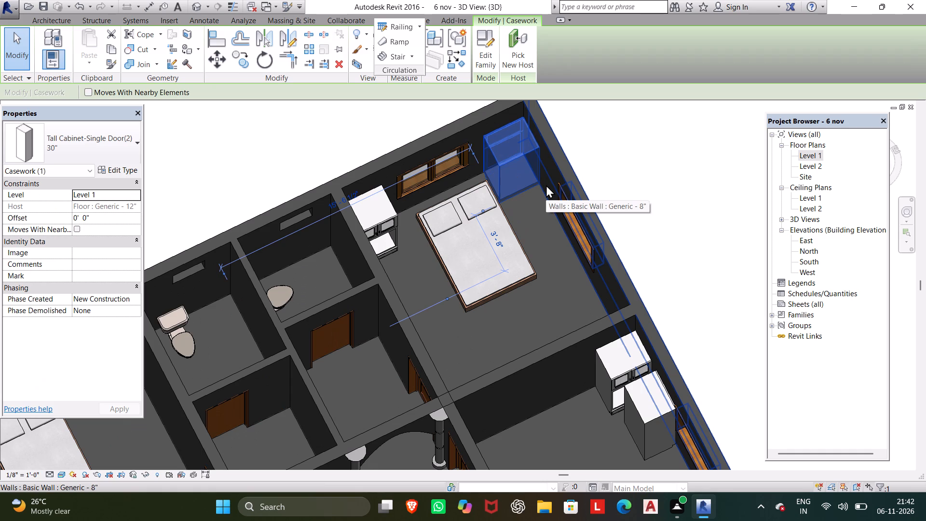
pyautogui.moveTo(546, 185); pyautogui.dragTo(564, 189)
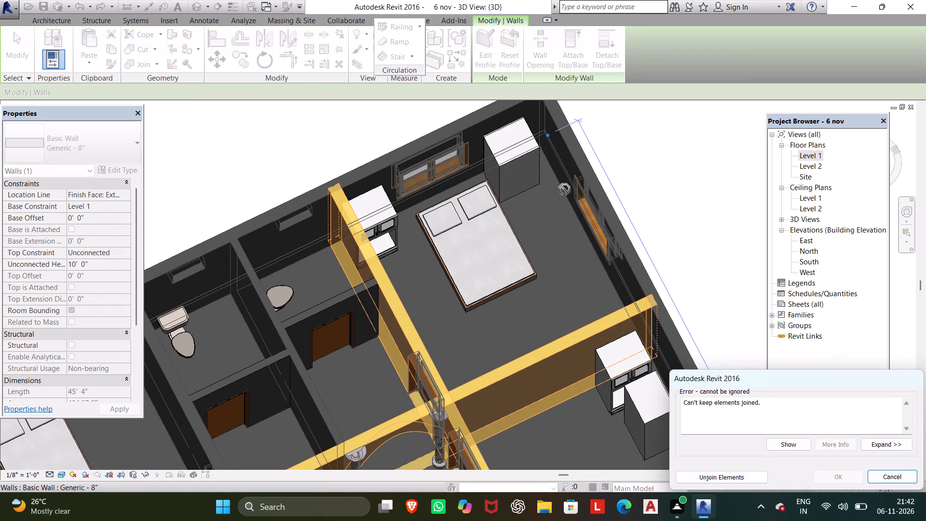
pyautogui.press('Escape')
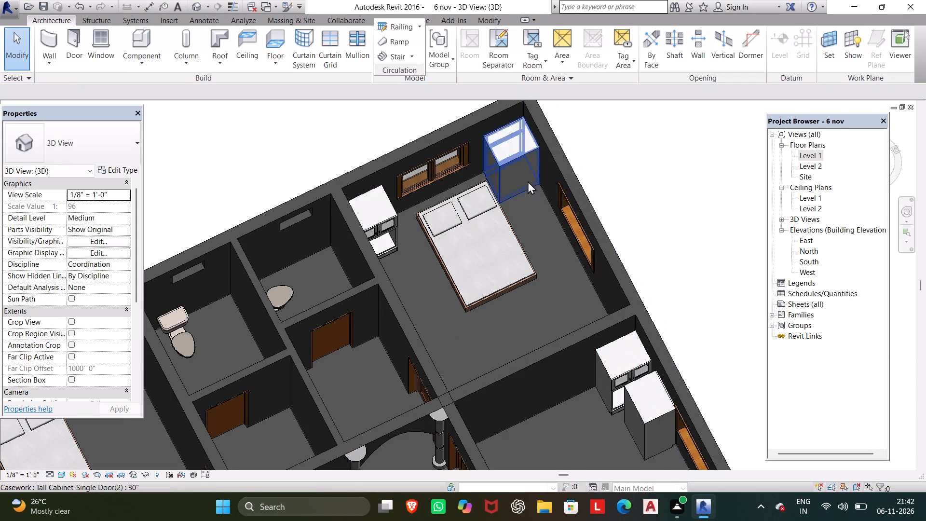
# Rotate the Tall Cabinet-Single Door(2) 30" in the double-bed corner bedroom beside the twin-bed room 180 degrees so its doors face the room.
pyautogui.click(521, 170)
pyautogui.click(514, 156)
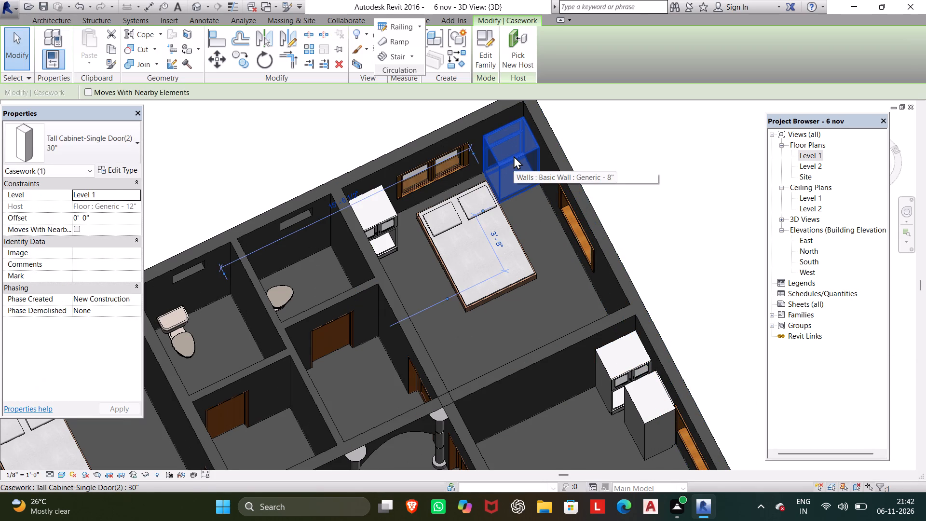
pyautogui.press('space')
pyautogui.press('space')
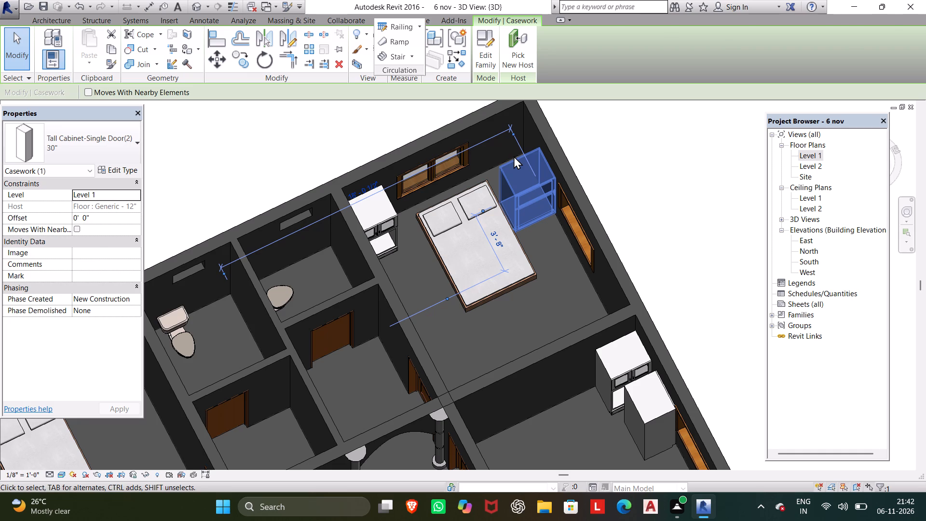
pyautogui.press('Escape')
# Nudge the rotated single-door tall cabinet in that corner bedroom back against the exterior wall behind the bed's headboard.
pyautogui.click(515, 168)
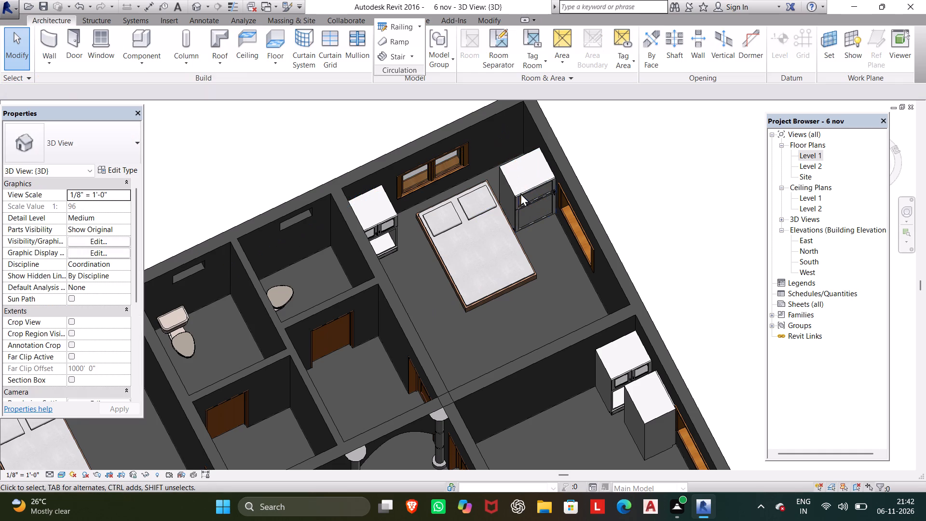
pyautogui.click(524, 202)
pyautogui.press('Down')
pyautogui.press('Down')
pyautogui.press('Down')
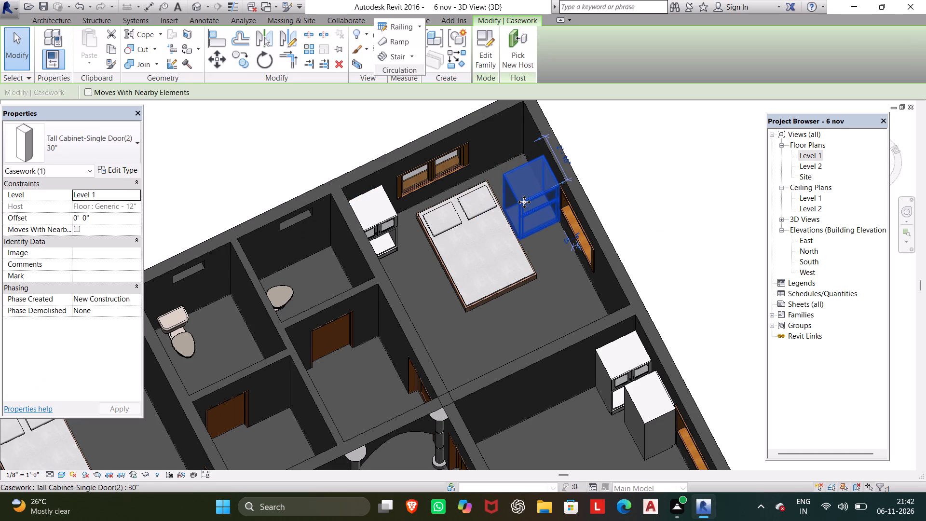
pyautogui.press('Down')
pyautogui.press('Up')
pyautogui.press('Up')
pyautogui.press('Up')
pyautogui.press('Up')
pyautogui.press('Up')
pyautogui.press('Up')
pyautogui.press('Up')
pyautogui.press('Up')
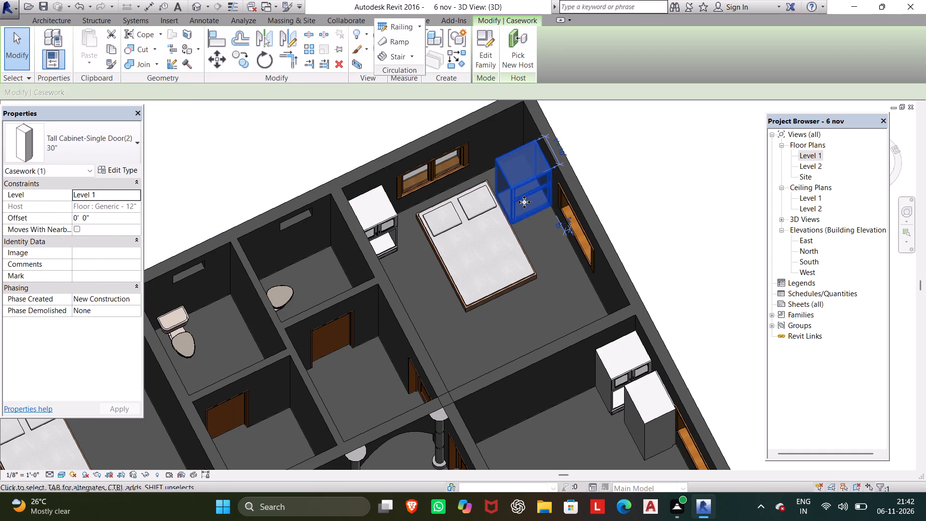
pyautogui.press('Up')
pyautogui.press('Up')
pyautogui.press('Up')
pyautogui.press('Up')
pyautogui.press('Up')
pyautogui.press('Up')
pyautogui.press('Up')
pyautogui.press('Up')
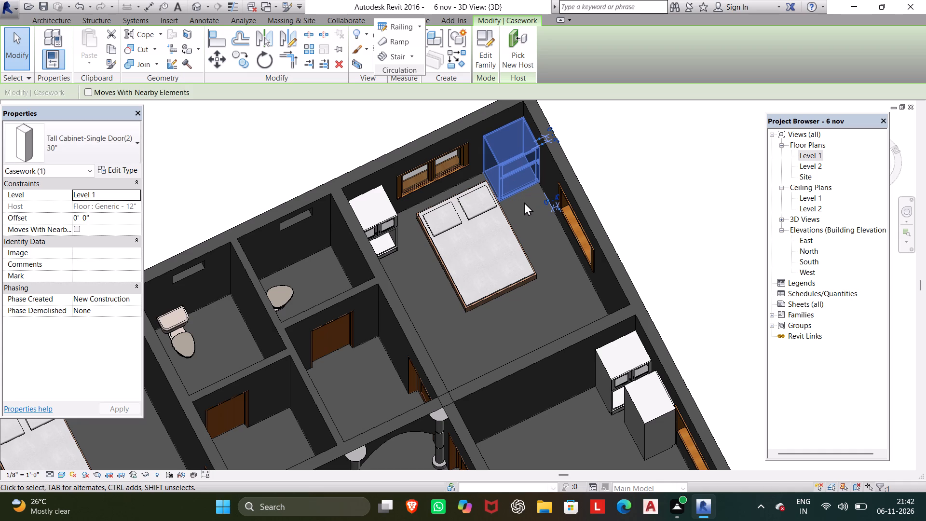
pyautogui.press('Escape')
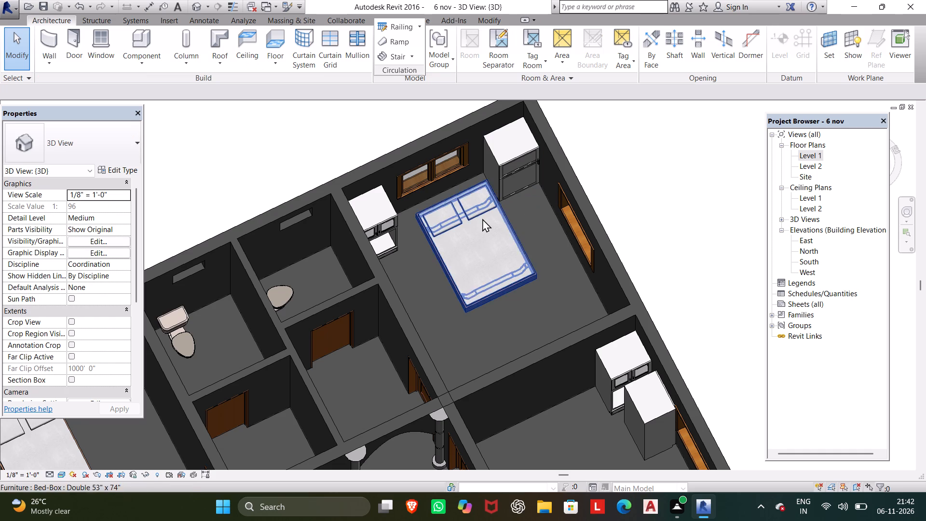
# Rotate the single-door tall cabinet in the twin-bed bedroom 180 degrees so its doors face away from the exterior window wall.
pyautogui.click(639, 412)
pyautogui.press('space')
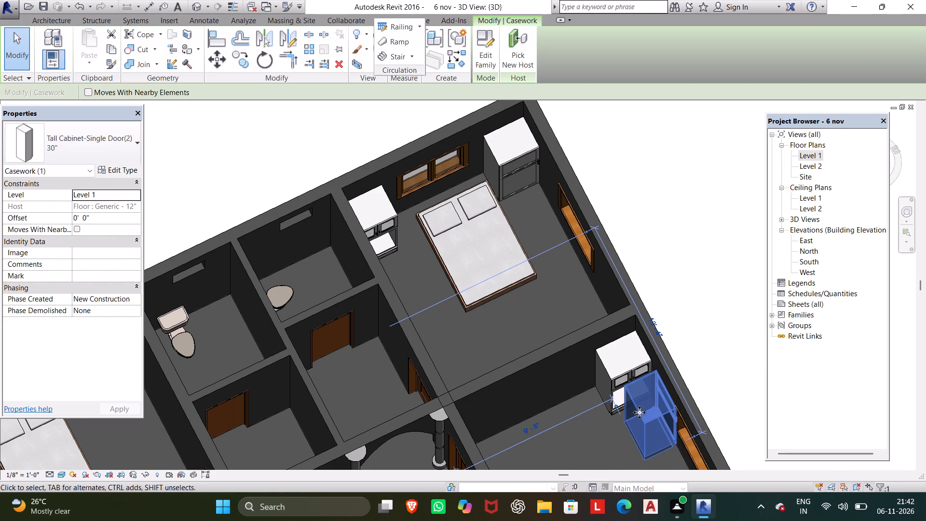
pyautogui.press('space')
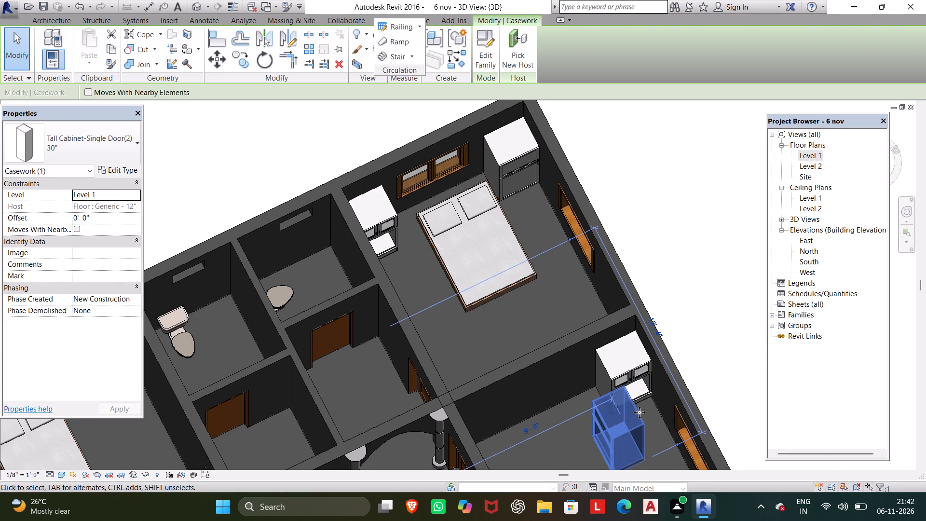
pyautogui.press('Escape')
pyautogui.scroll(-2, 663, 409)
pyautogui.moveTo(651, 395); pyautogui.dragTo(640, 286, button='middle')
pyautogui.click(616, 320)
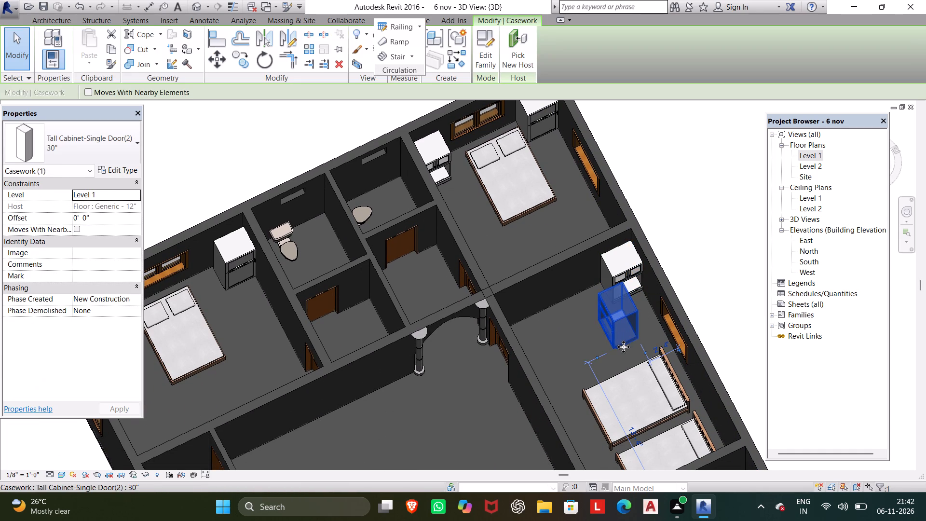
pyautogui.press('space')
pyautogui.press('space')
pyautogui.press('space')
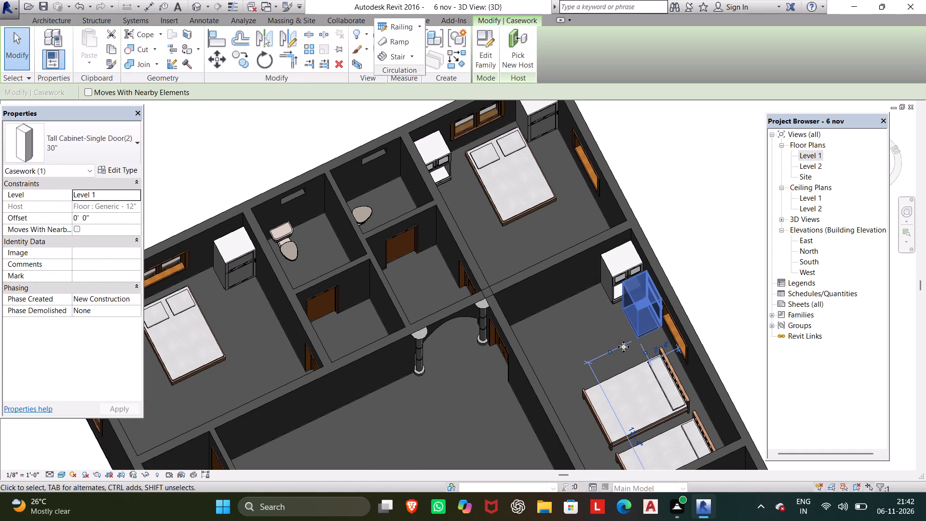
pyautogui.press('space')
# Nudge the twin-bed bedroom's single-door tall cabinet away from the window wall and clear of the other tall cabinet.
pyautogui.press('Down')
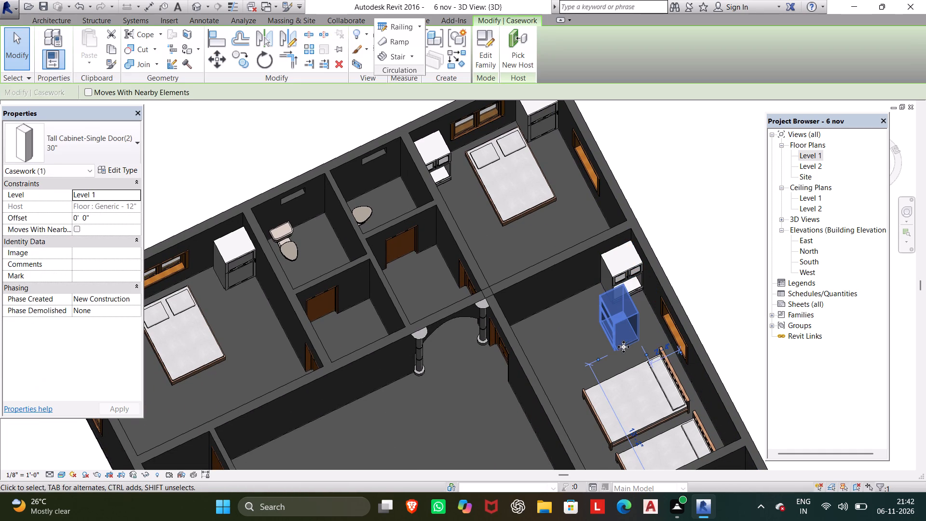
pyautogui.press('Down')
pyautogui.press('Down')
pyautogui.press('Left')
pyautogui.press('Left')
pyautogui.press('Left')
pyautogui.press('Left')
pyautogui.press('Left')
pyautogui.press('Left')
pyautogui.press('Left')
pyautogui.press('Left')
pyautogui.press('Left')
pyautogui.press('Left')
pyautogui.press('Left')
pyautogui.press('Left')
pyautogui.press('Left')
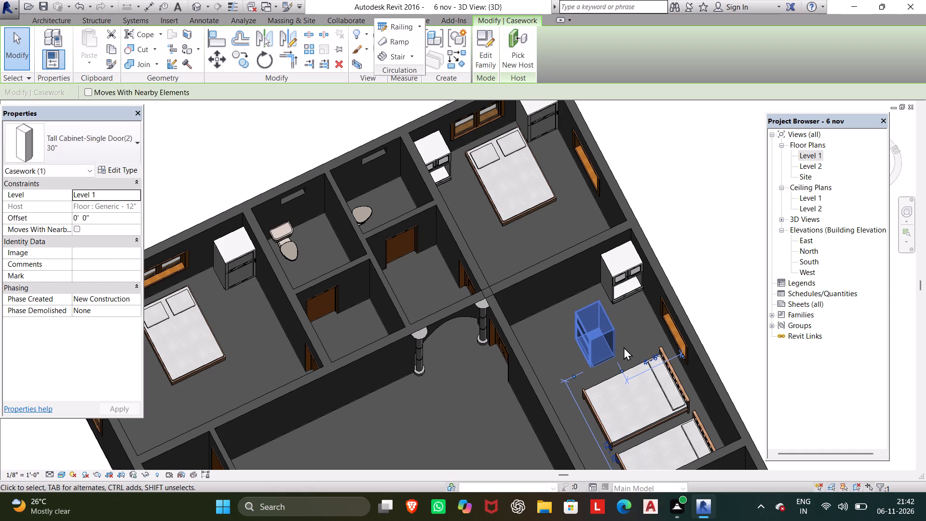
pyautogui.press('Escape')
# Rotate the twin-bed bedroom's single-door tall cabinet about 90 degrees with the Rotate tool so its doors face the beds.
pyautogui.click(587, 333)
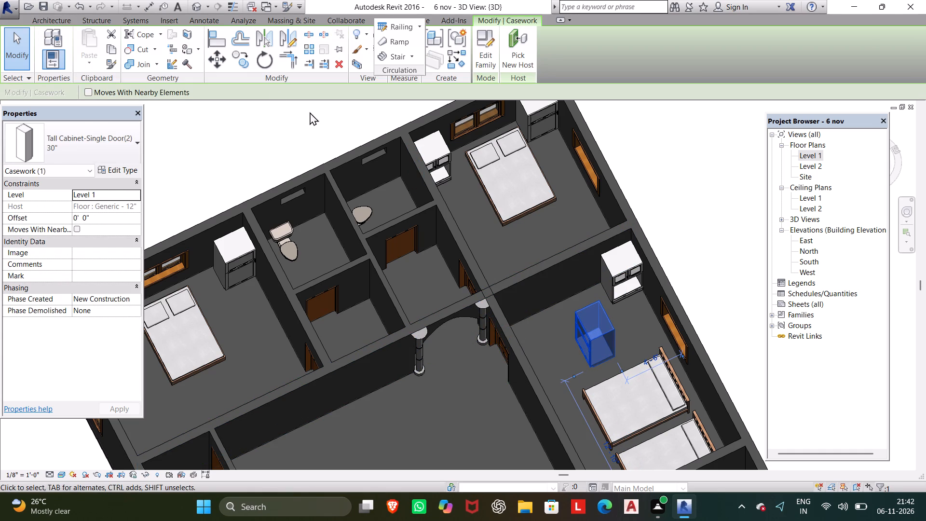
pyautogui.click(259, 55)
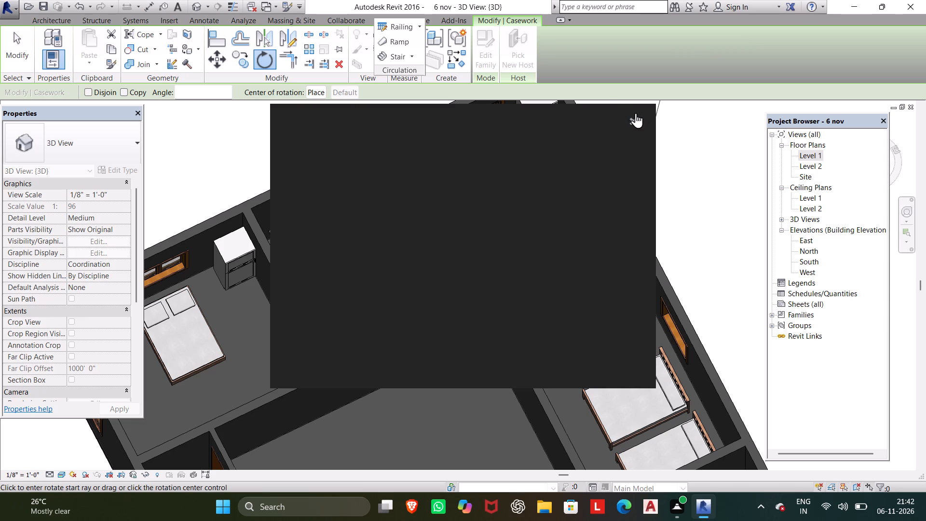
pyautogui.click(633, 118)
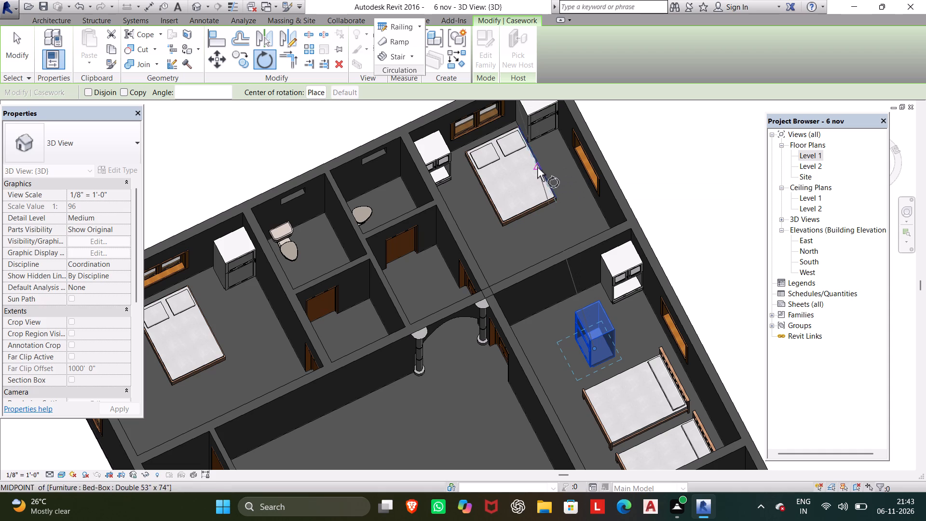
pyautogui.click(516, 170)
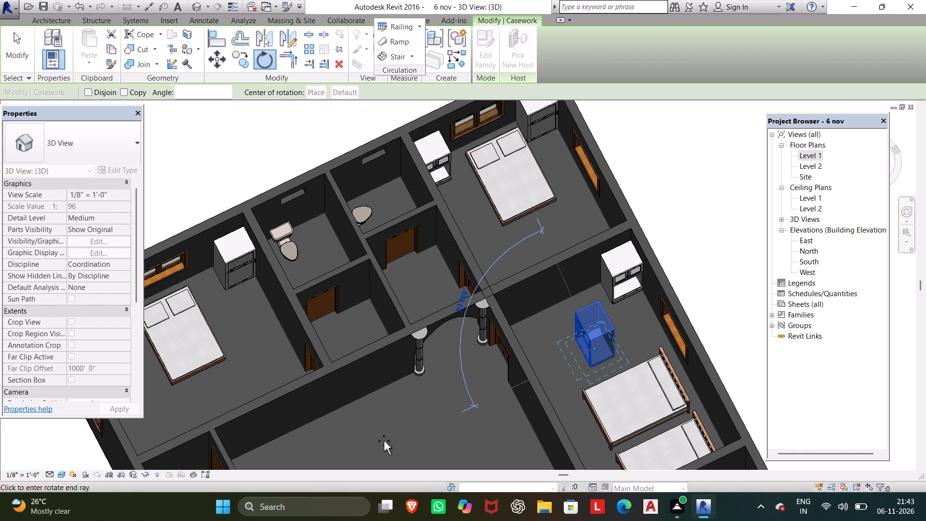
pyautogui.click(396, 429)
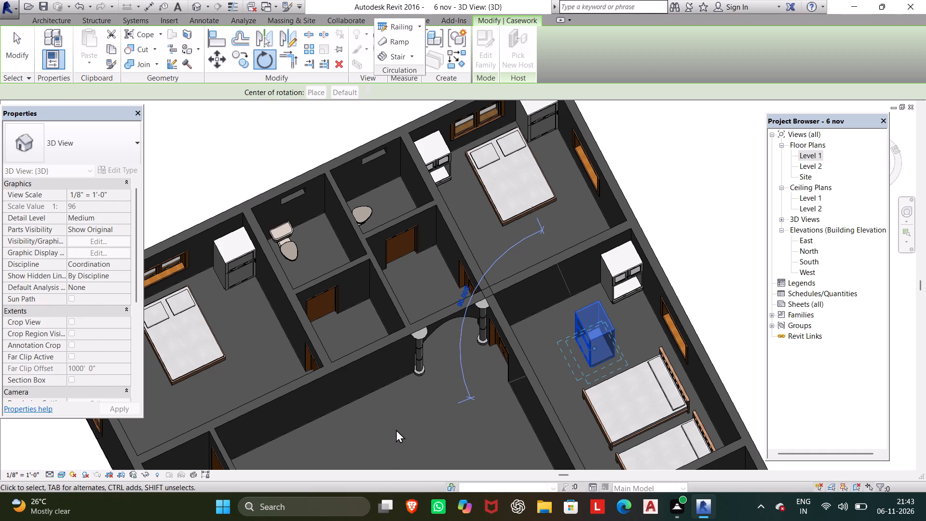
pyautogui.press('Escape')
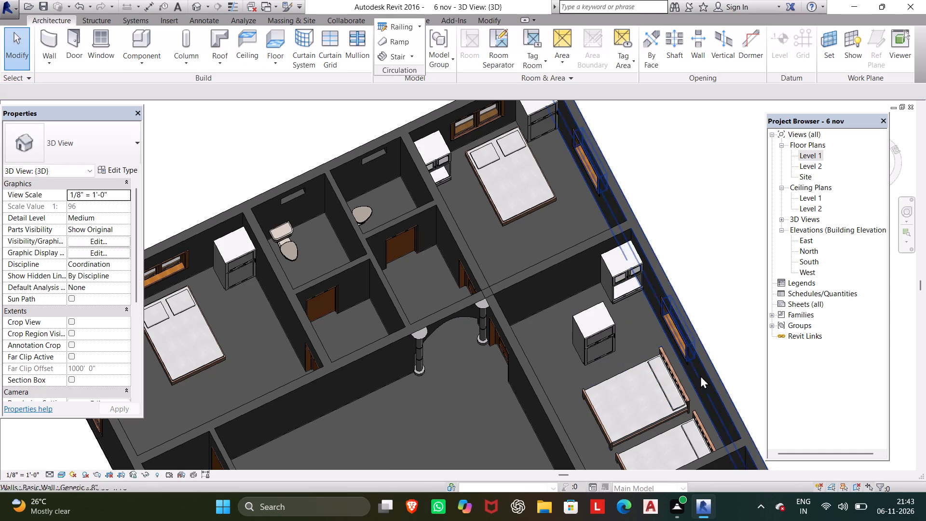
# Nudge the twin-bed bedroom's single-door tall cabinet back towards the partition wall, beside the other tall cabinet.
pyautogui.click(581, 330)
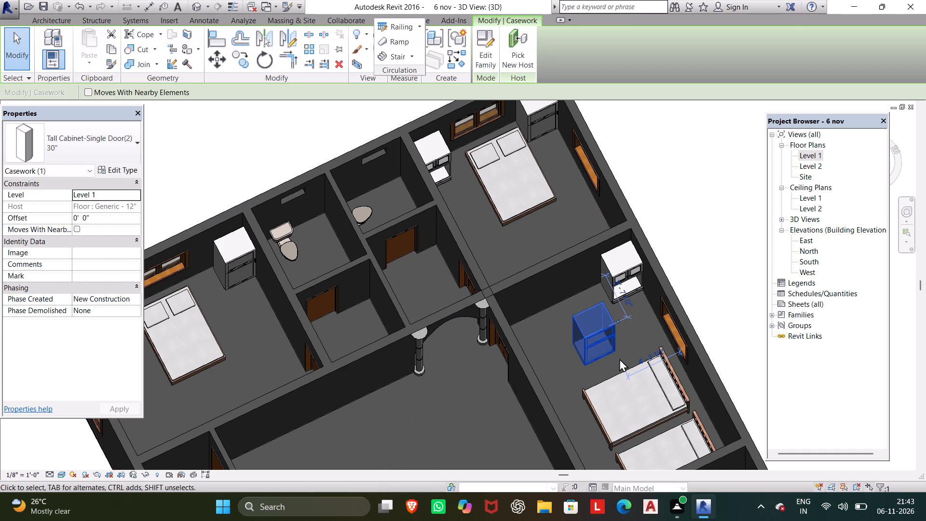
pyautogui.press('Down')
pyautogui.press('Down')
pyautogui.press('Down')
pyautogui.press('Up')
pyautogui.press('Up')
pyautogui.press('Up')
pyautogui.press('Up')
pyautogui.press('Up')
pyautogui.press('Up')
pyautogui.press('Up')
pyautogui.press('Up')
pyautogui.press('Up')
pyautogui.press('Up')
pyautogui.press('Up')
pyautogui.press('Up')
pyautogui.press('Up')
pyautogui.press('Up')
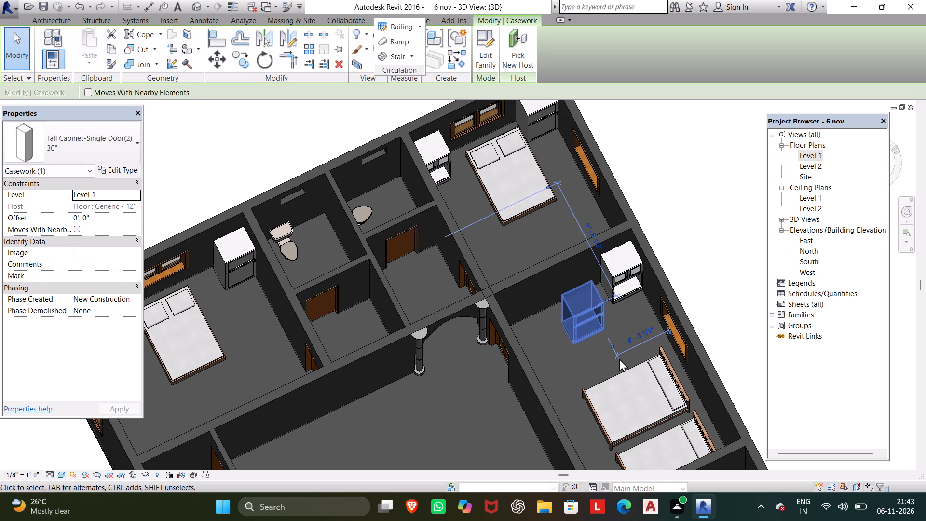
pyautogui.press('Up')
pyautogui.press('Up')
pyautogui.press('Up')
pyautogui.press('Up')
pyautogui.press('Up')
pyautogui.press('Up')
pyautogui.press('Right')
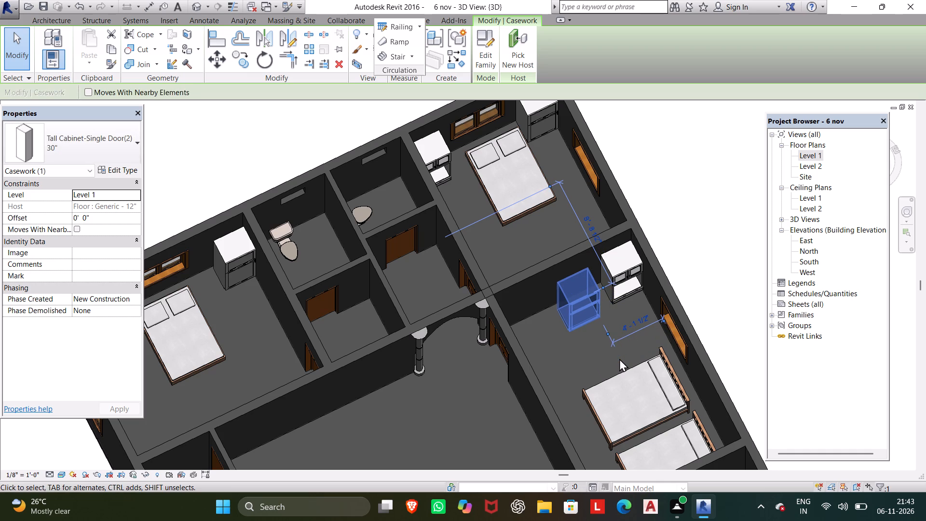
pyautogui.press('Up')
pyautogui.press('Up')
pyautogui.press('Up')
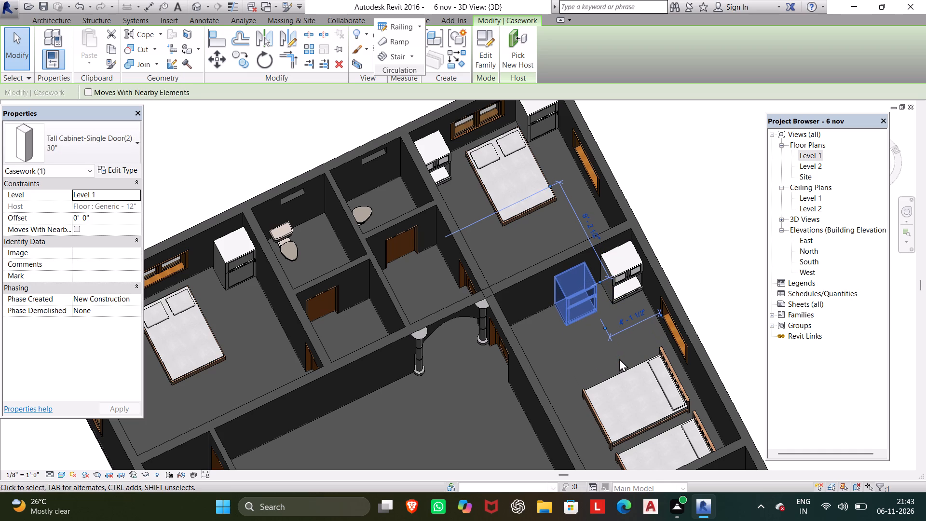
pyautogui.press('Escape')
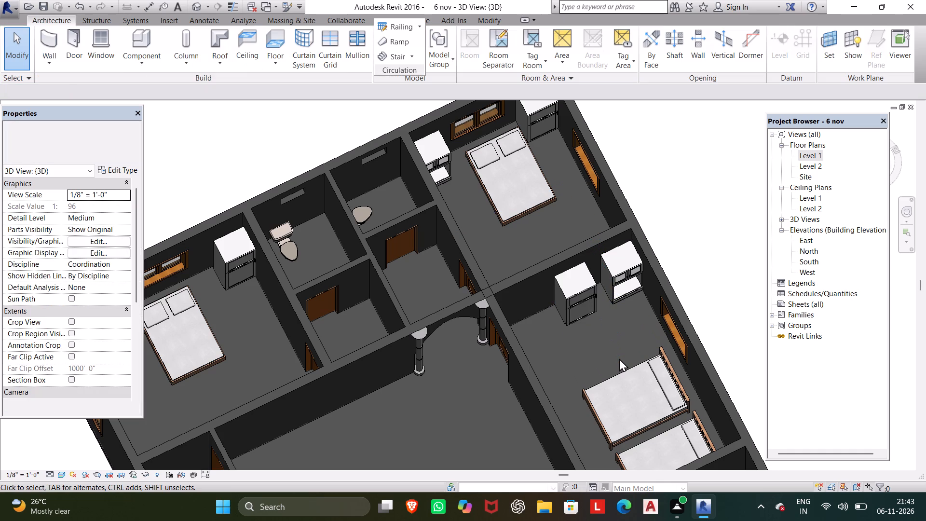
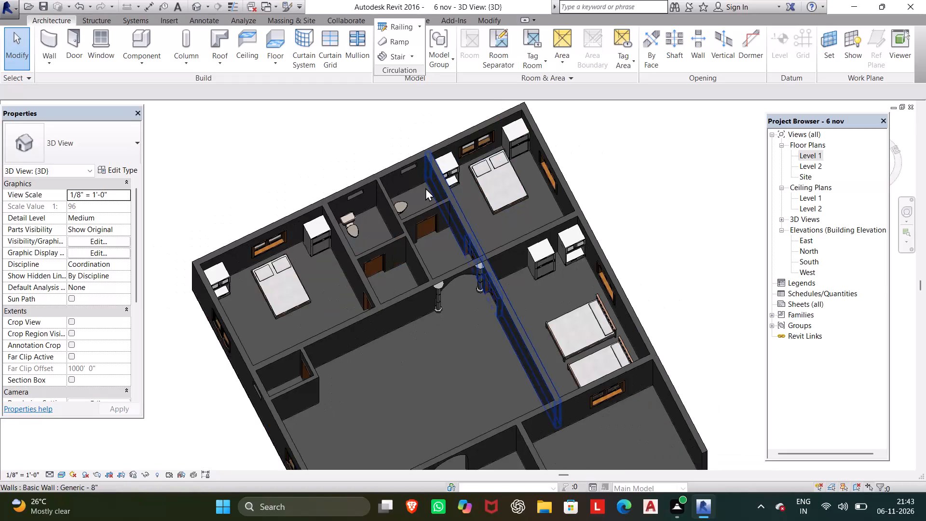
# Switch from the 3D view to the Level 1 floor plan and dismiss the pop-up over the drawing area.
pyautogui.moveTo(425, 188); pyautogui.dragTo(459, 175, button='middle')
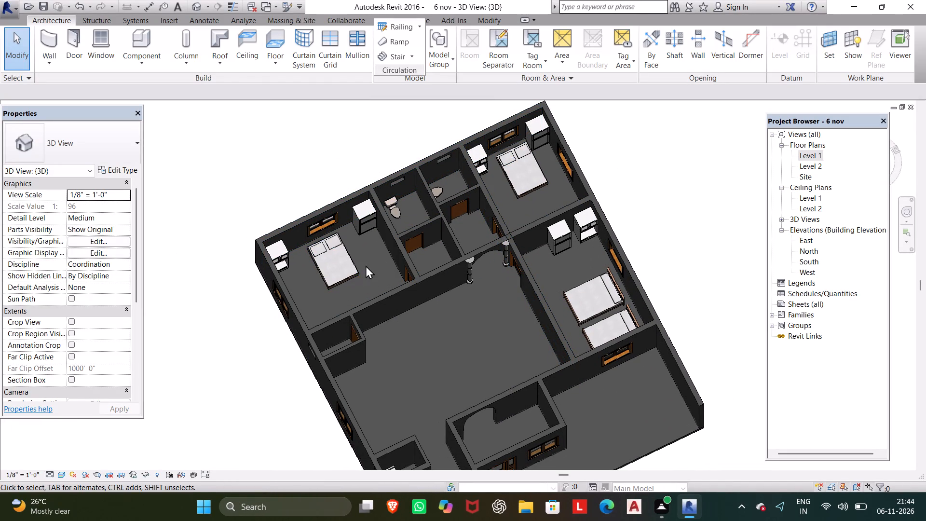
pyautogui.scroll(-1, 390, 255)
pyautogui.moveTo(391, 249); pyautogui.dragTo(387, 192, button='middle')
pyautogui.scroll(-1, 387, 192)
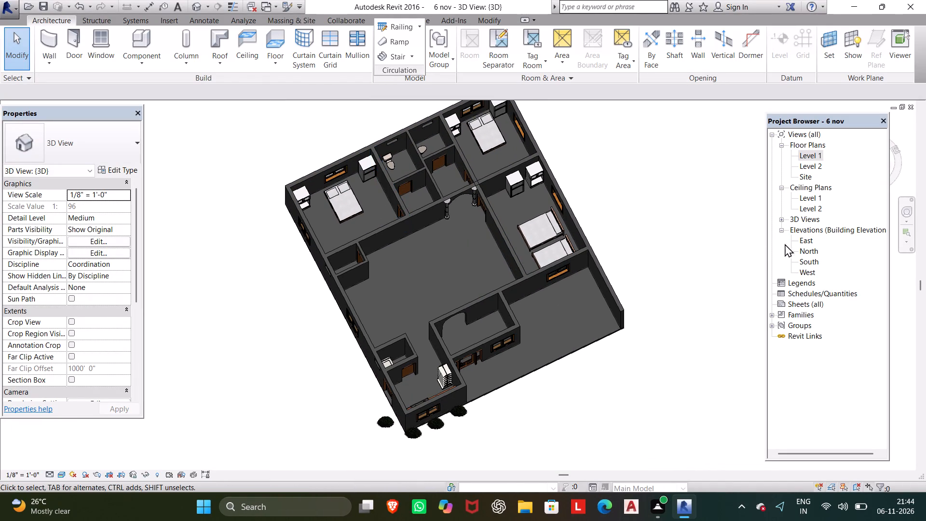
pyautogui.doubleClick(819, 155)
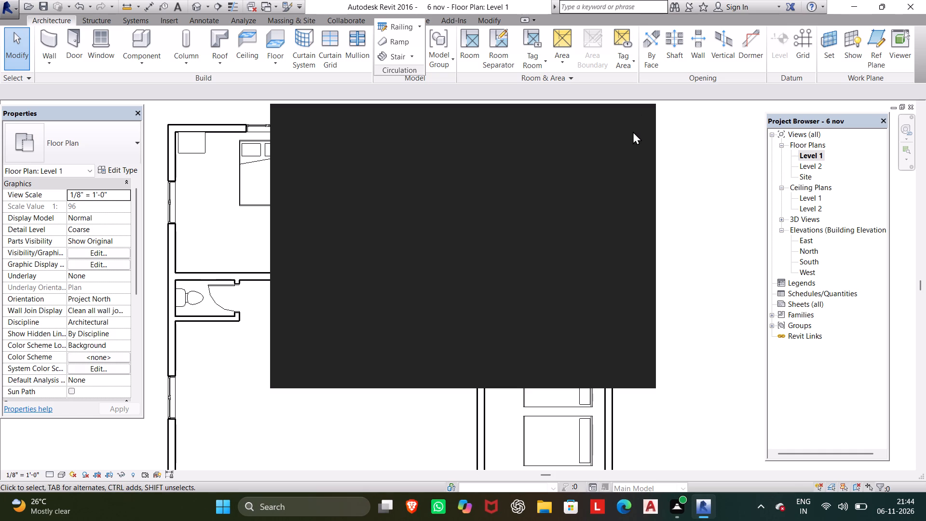
pyautogui.scroll(-2, 648, 141)
pyautogui.scroll(-3, 699, 179)
pyautogui.scroll(1, 701, 178)
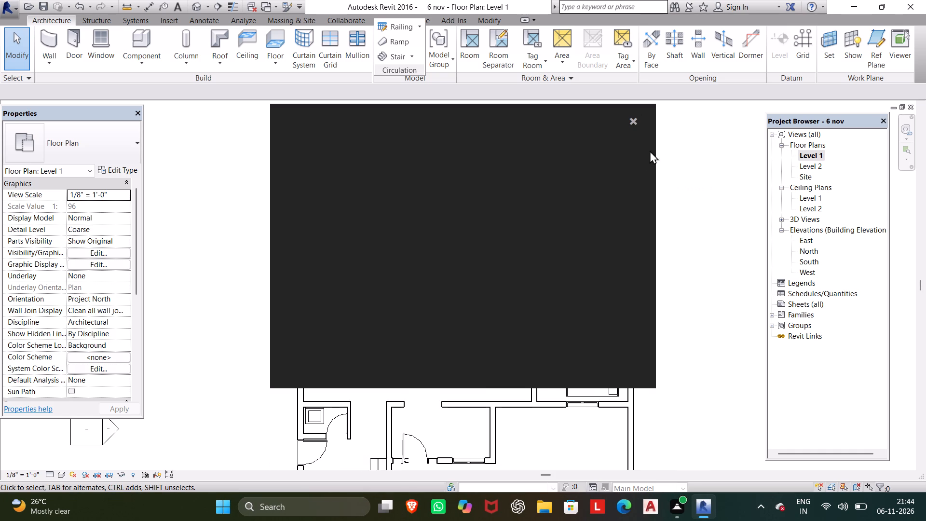
pyautogui.click(636, 119)
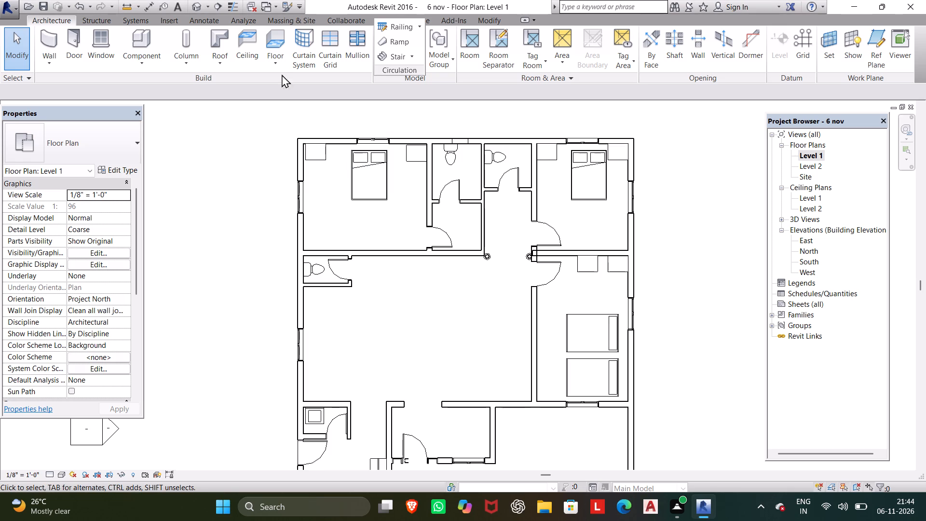
# Load the Sofa-Corbu family from the US Imperial library's Furniture > Seating folder as a component to place.
pyautogui.click(147, 35)
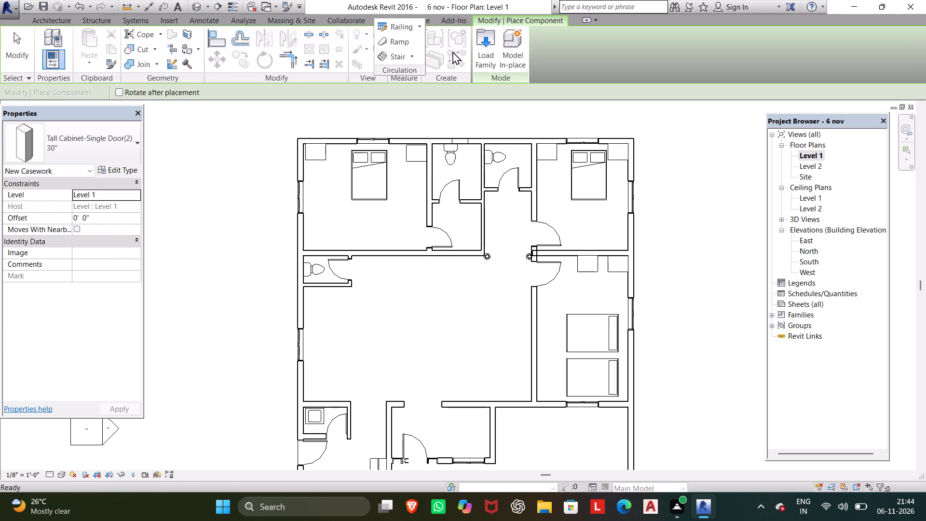
pyautogui.click(484, 52)
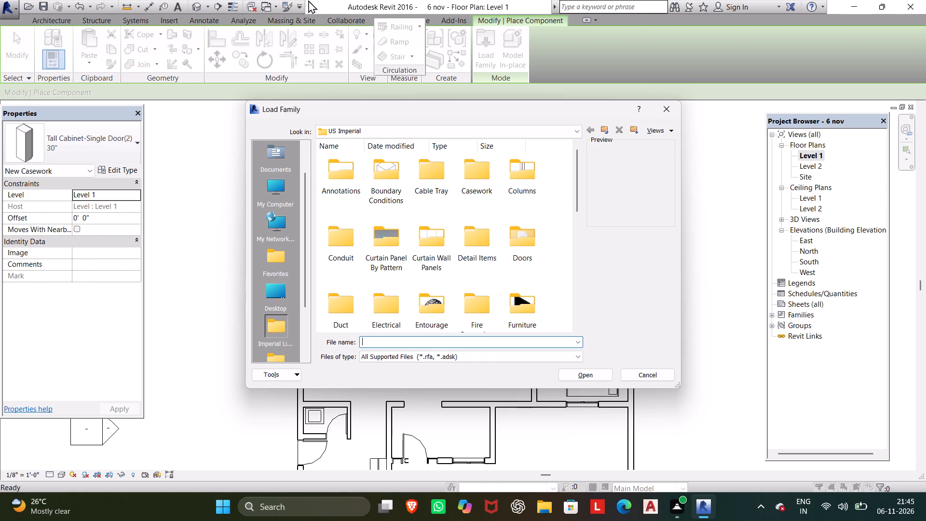
pyautogui.click(543, 306)
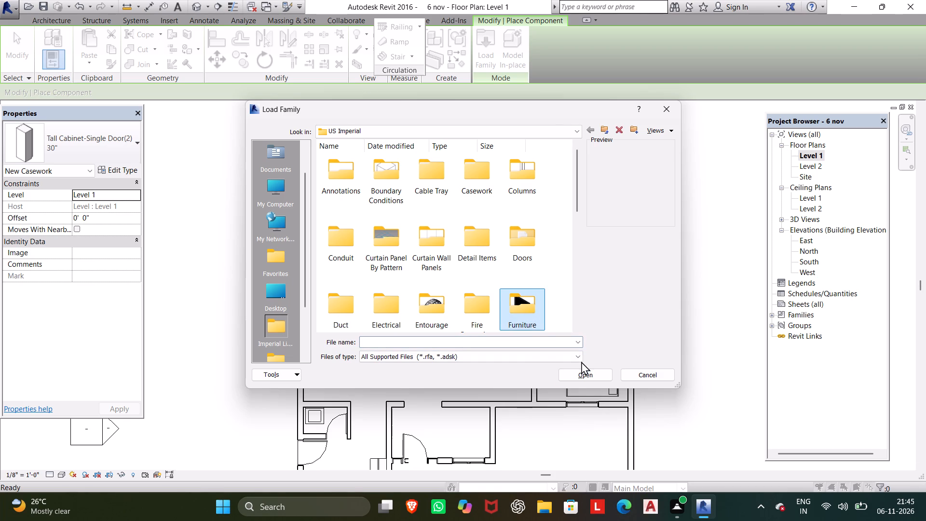
pyautogui.click(596, 374)
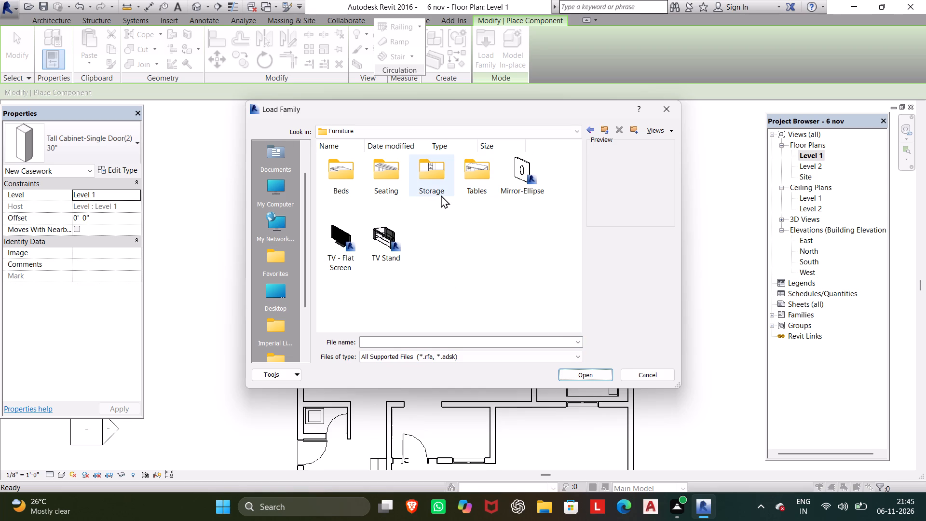
pyautogui.click(390, 181)
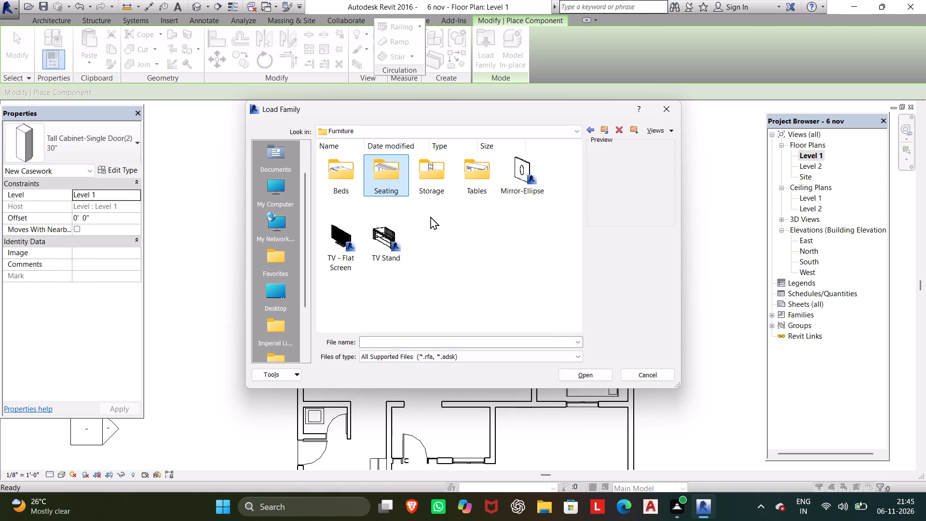
pyautogui.click(573, 378)
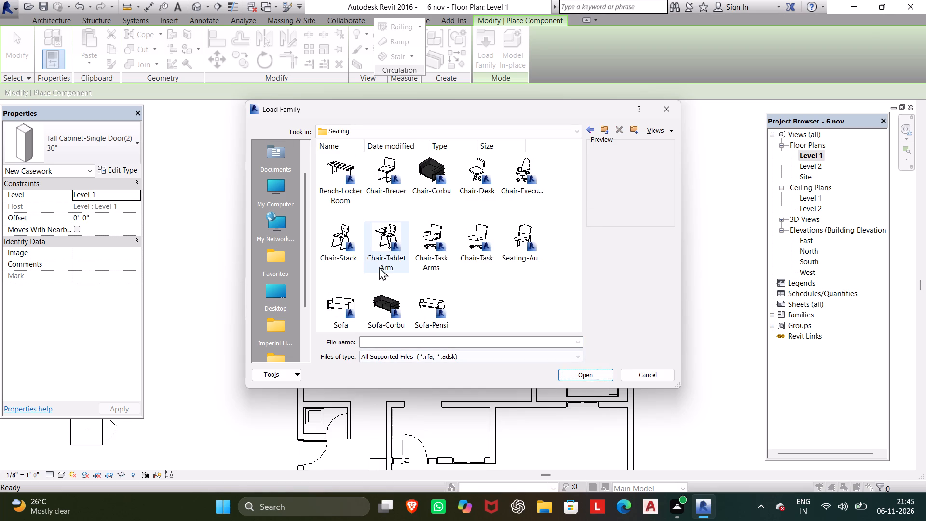
pyautogui.click(395, 306)
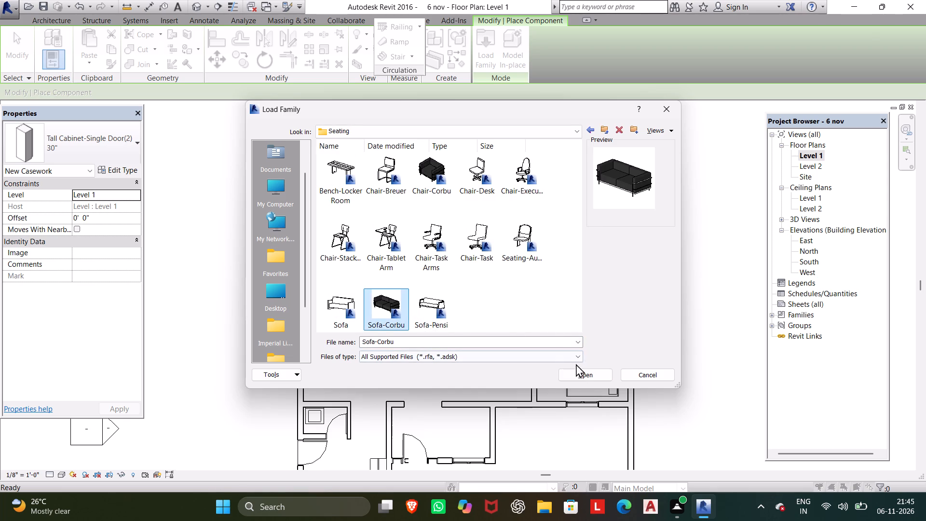
pyautogui.click(578, 379)
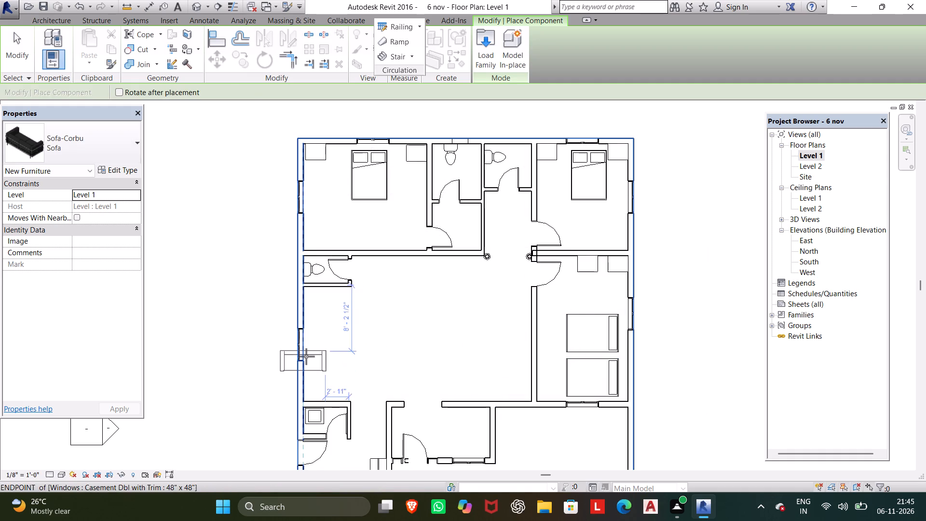
# Place one Sofa-Corbu in the main hall with its back against the exterior window wall, about 4'-6" from the toilet wall.
pyautogui.press('space')
pyautogui.press('space')
pyautogui.scroll(5, 324, 334)
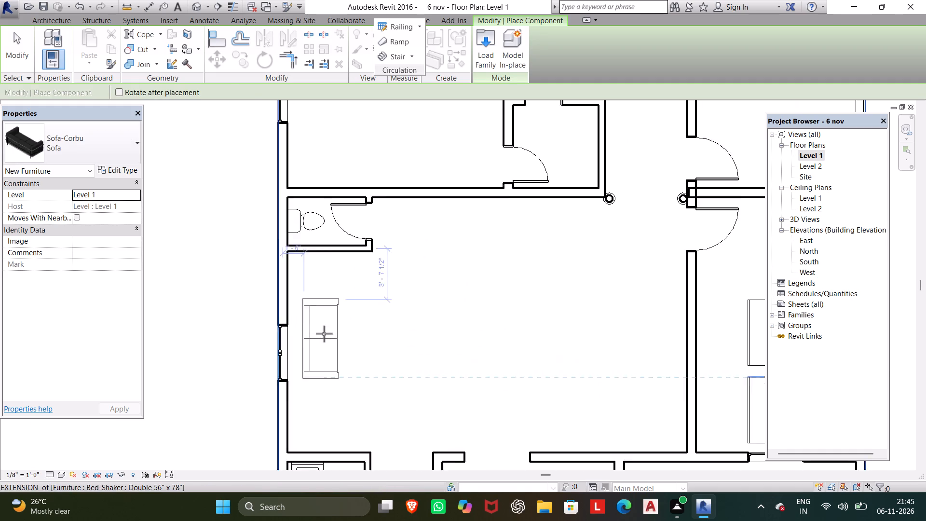
pyautogui.scroll(-2, 313, 355)
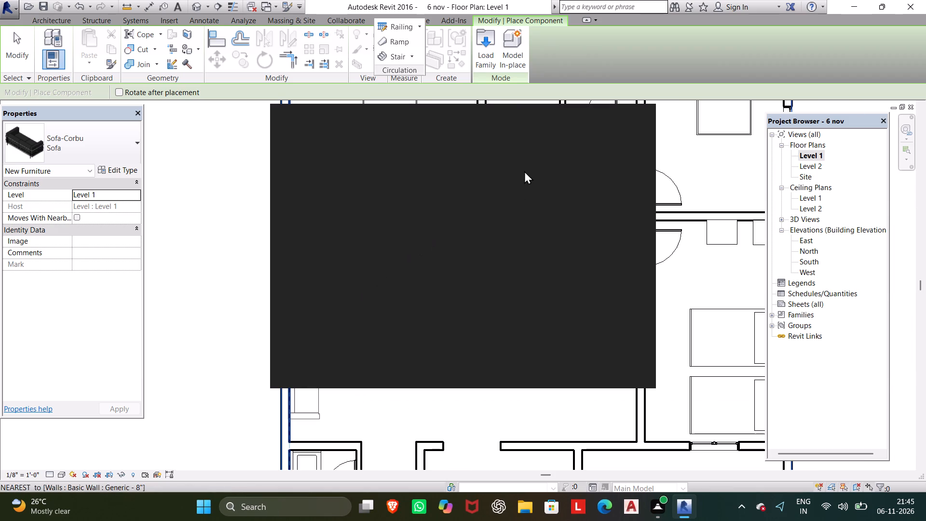
pyautogui.click(634, 119)
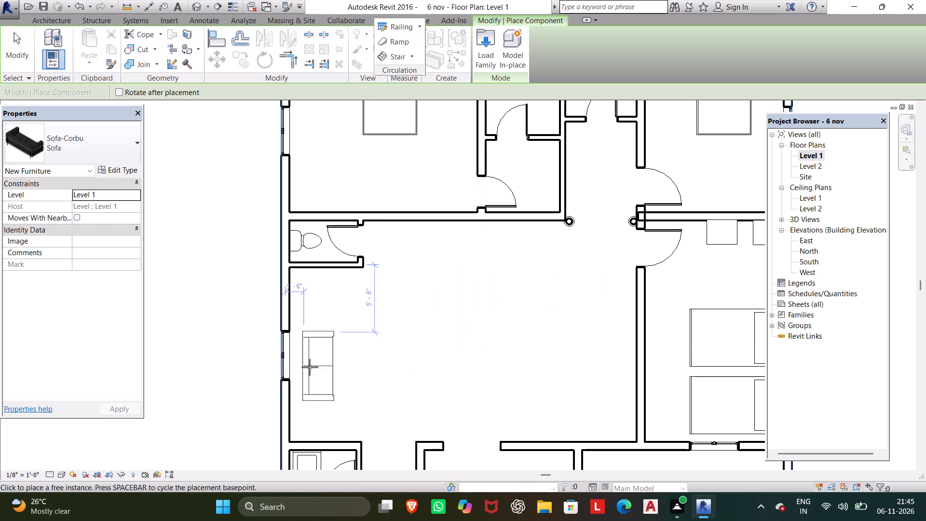
pyautogui.scroll(4, 310, 356)
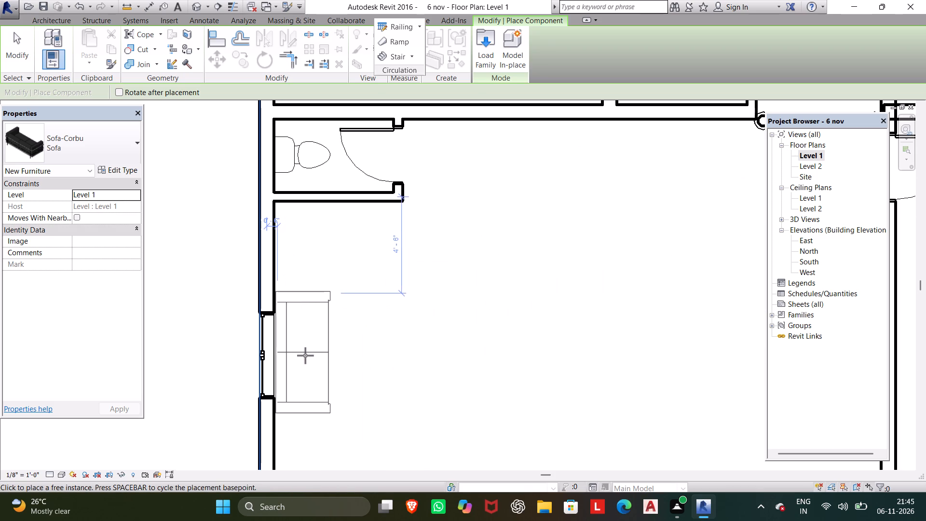
pyautogui.click(305, 356)
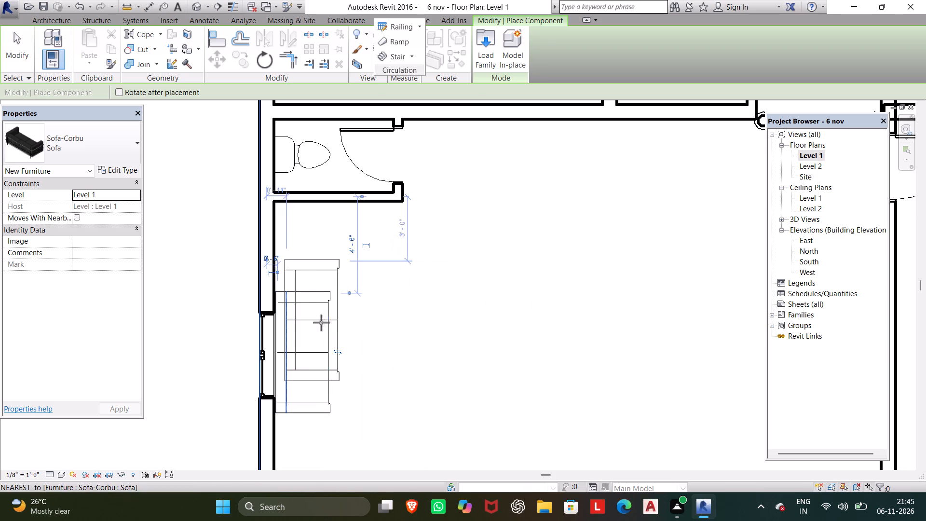
pyautogui.scroll(-3, 337, 381)
pyautogui.moveTo(332, 363); pyautogui.dragTo(334, 334, button='middle')
pyautogui.scroll(1, 334, 334)
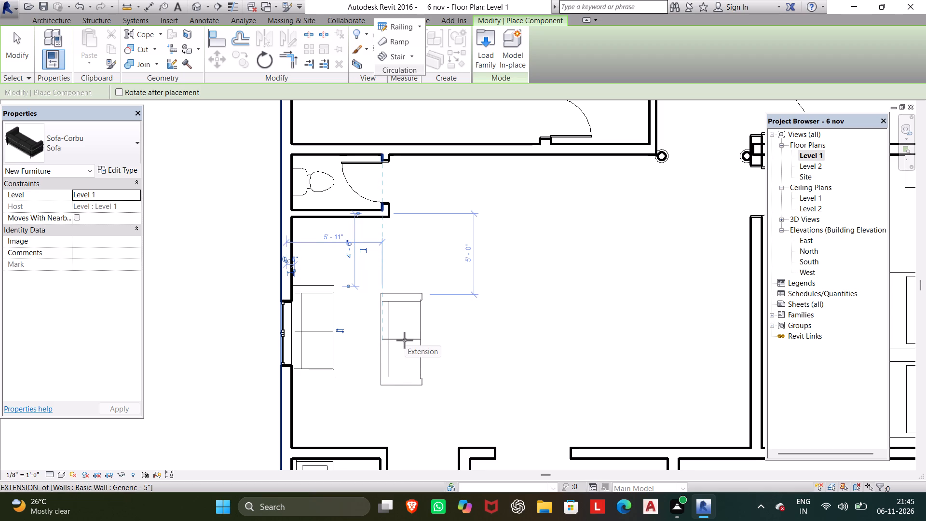
pyautogui.scroll(-4, 406, 336)
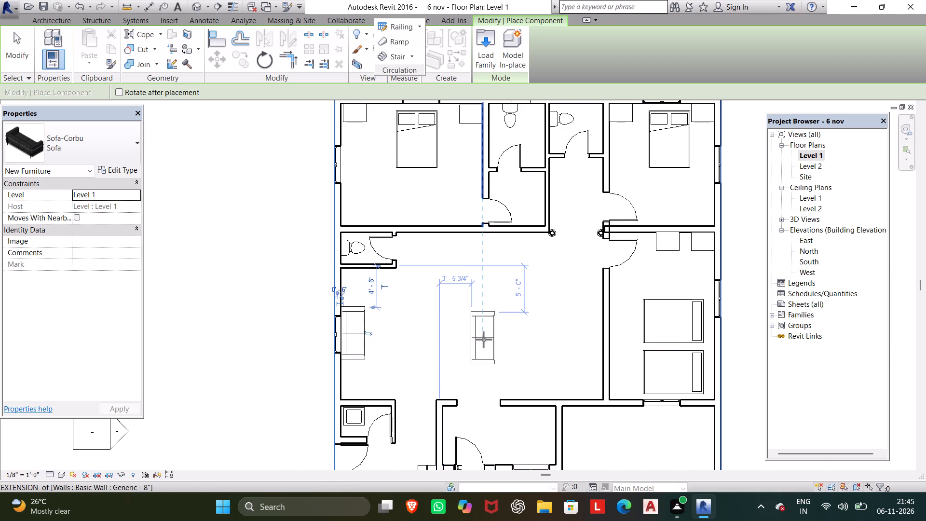
pyautogui.press('Escape')
pyautogui.press('Escape')
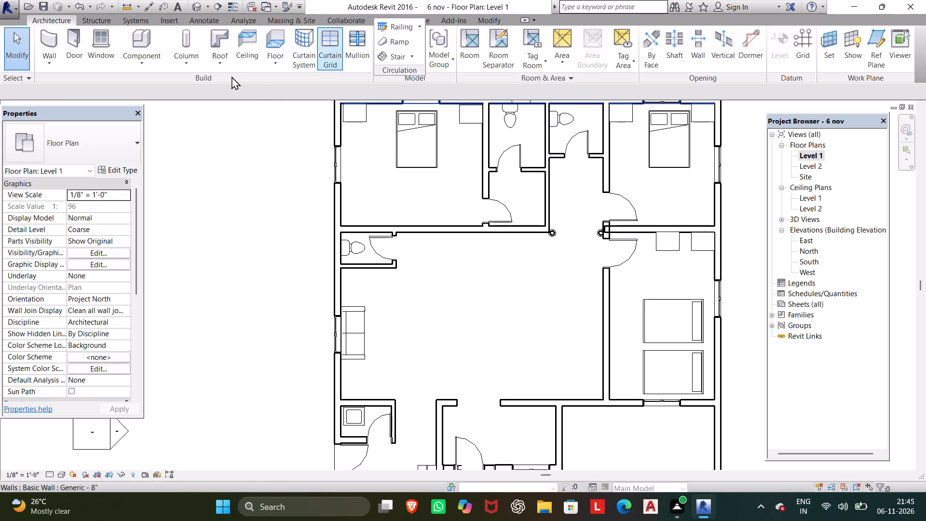
# Load the Chair-Corbu family from the US Imperial library's Furniture > Seating folder as a component to place.
pyautogui.click(146, 44)
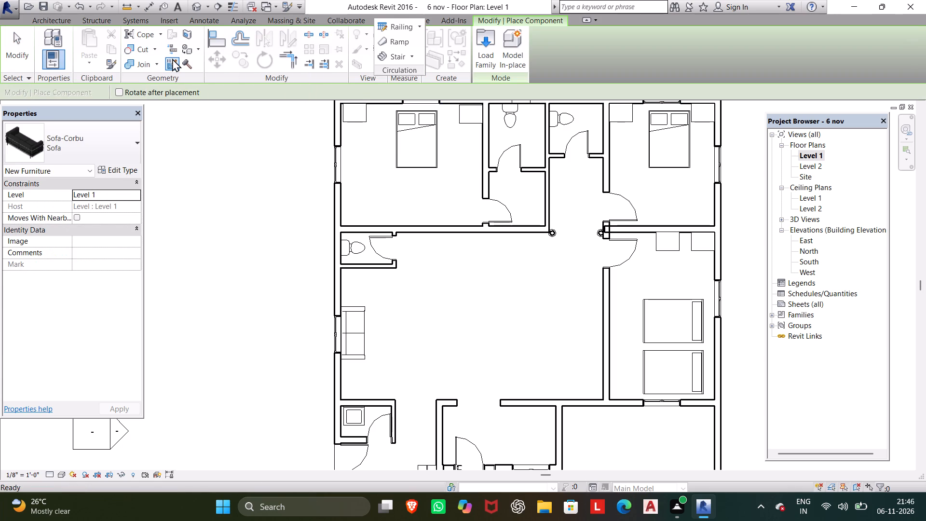
pyautogui.click(472, 50)
pyautogui.click(479, 51)
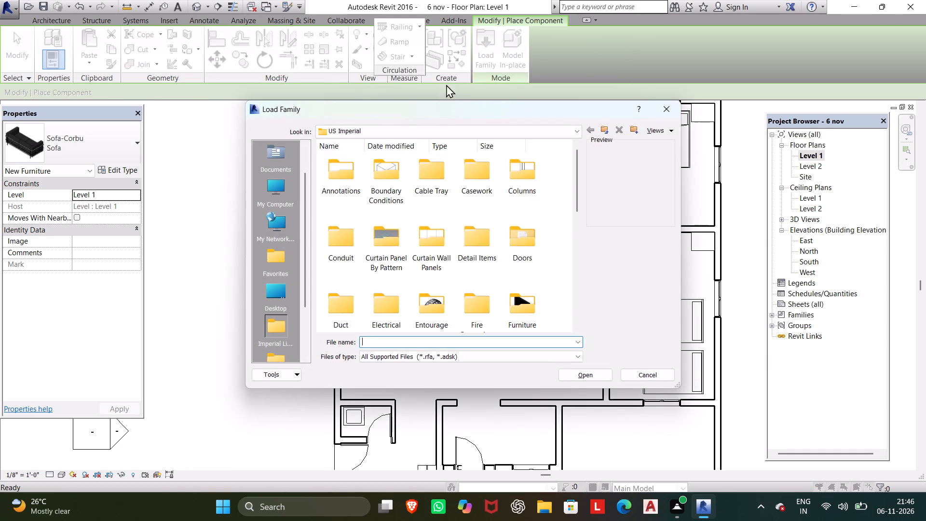
pyautogui.click(508, 293)
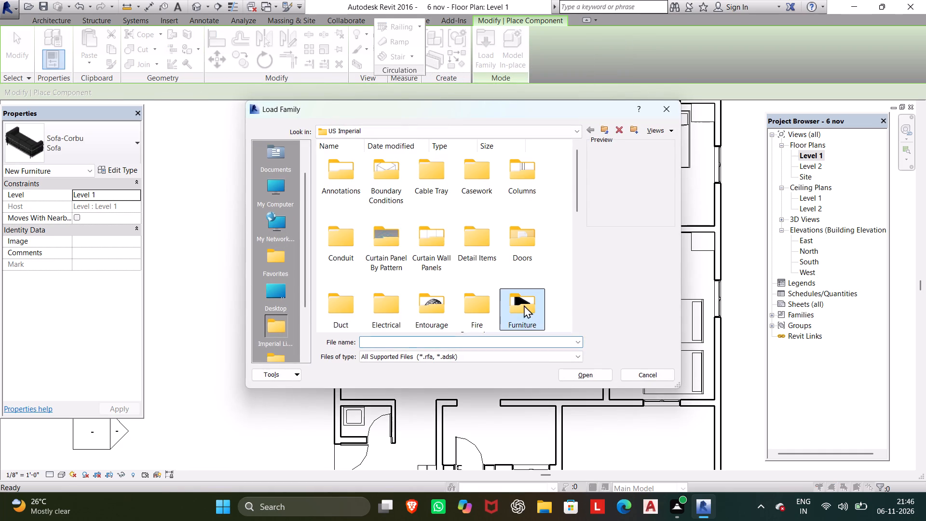
pyautogui.click(581, 377)
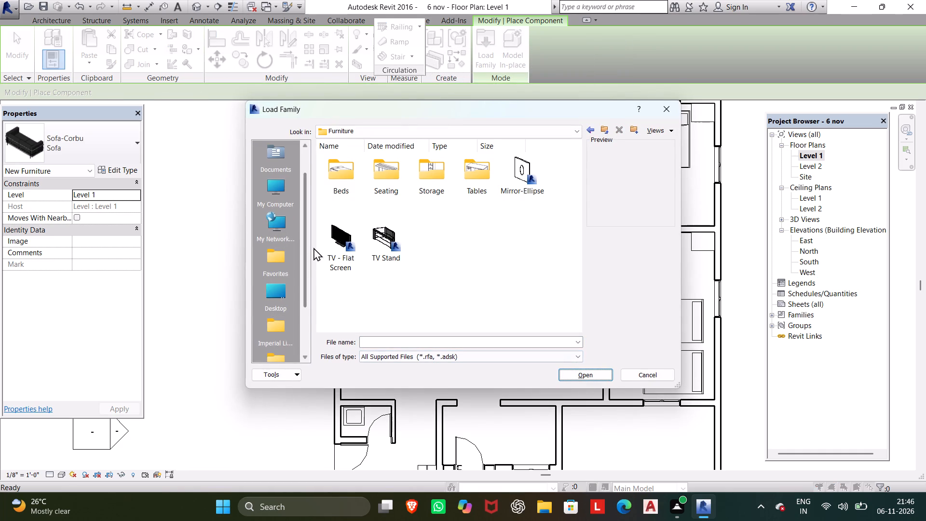
pyautogui.click(384, 183)
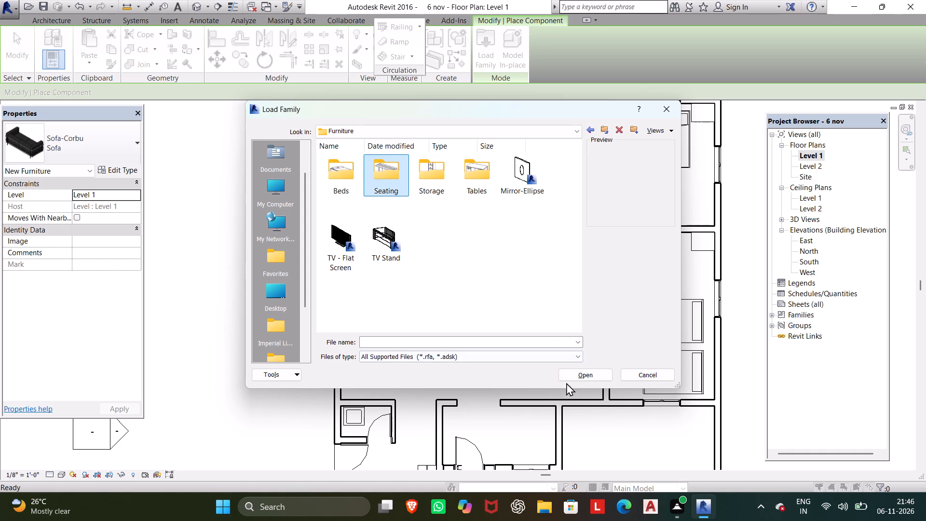
pyautogui.click(569, 376)
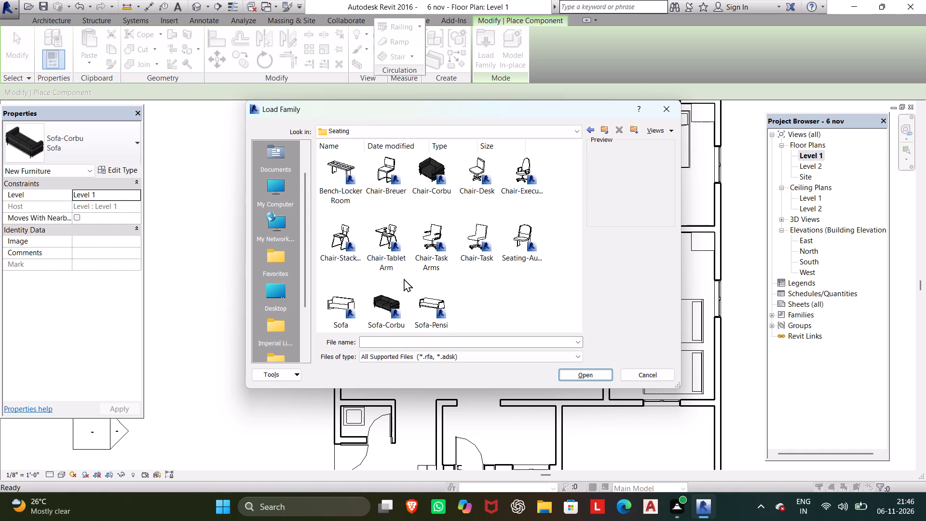
pyautogui.click(428, 180)
pyautogui.click(585, 381)
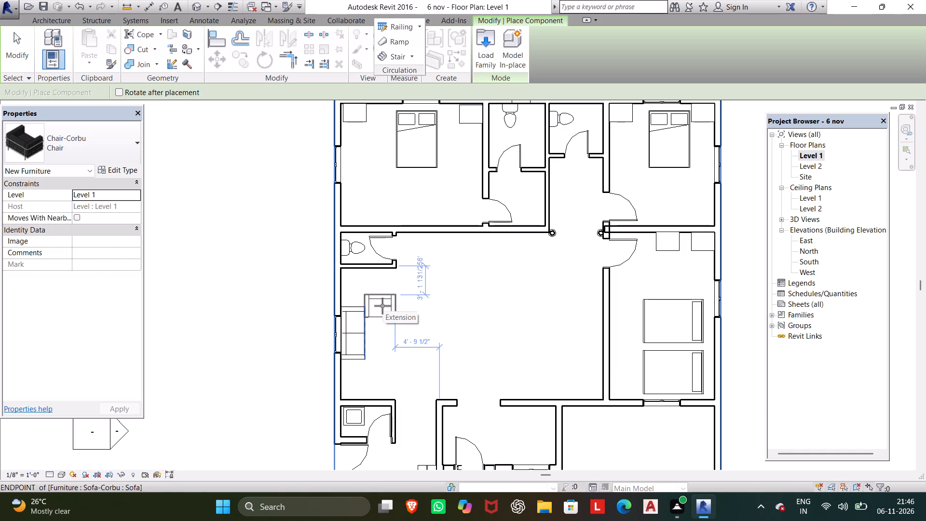
# Place a Chair-Corbu near the sofa's toilet-side end, about 2'-0" from the toilet wall, with its back towards that wall.
pyautogui.press('space')
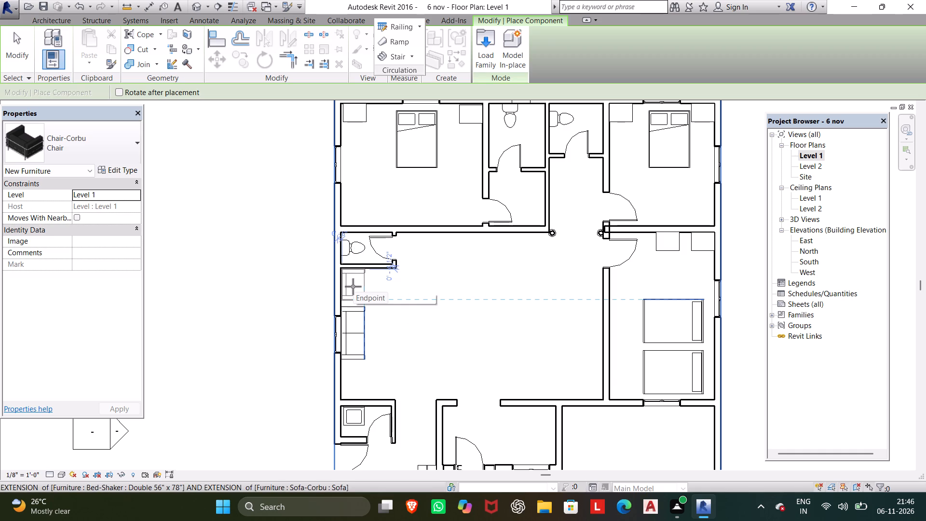
pyautogui.press('space')
pyautogui.press('space')
pyautogui.press('space')
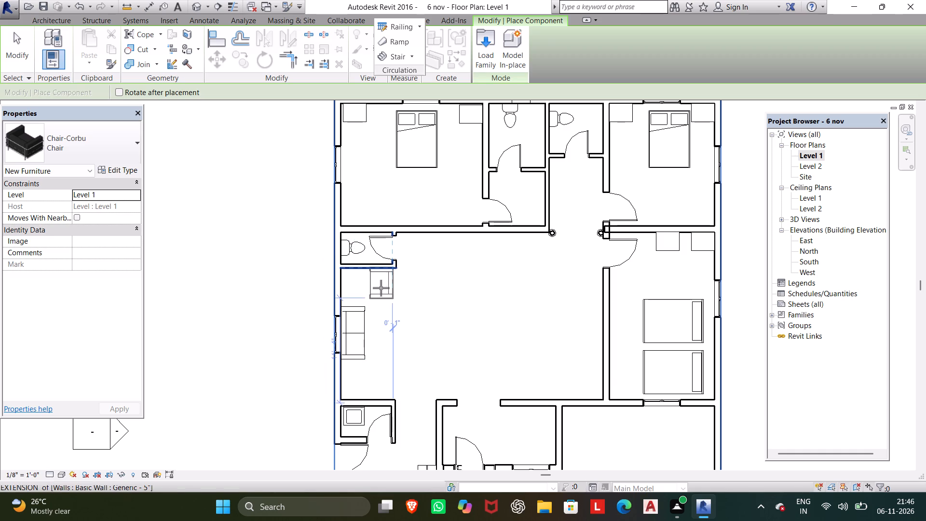
pyautogui.press('space')
pyautogui.press('space')
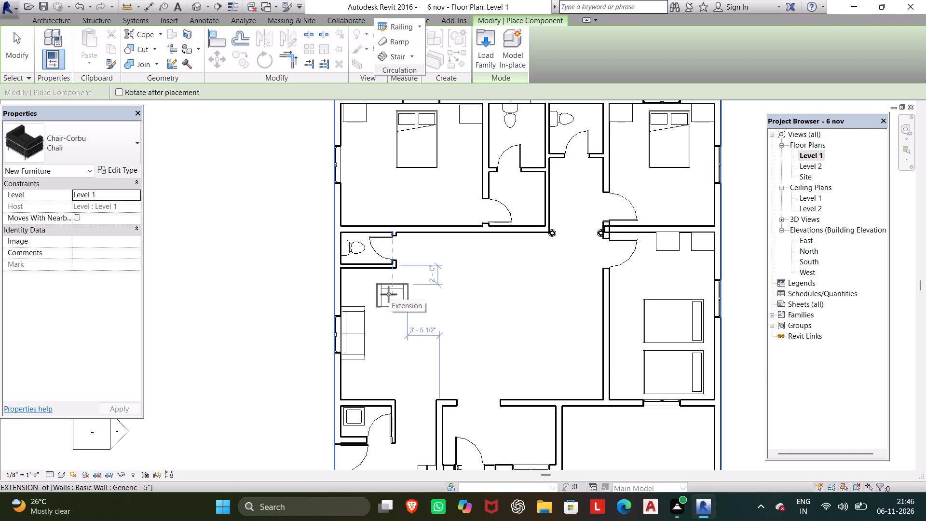
pyautogui.click(389, 294)
# Place a second Chair-Corbu near the sofa's other end, aligned with the first chair and rotated to face it.
pyautogui.press('space')
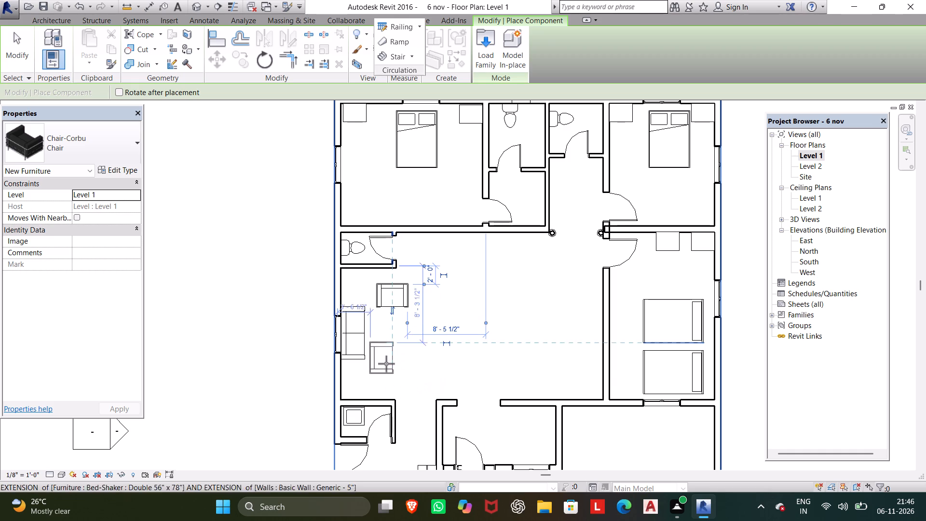
pyautogui.press('space')
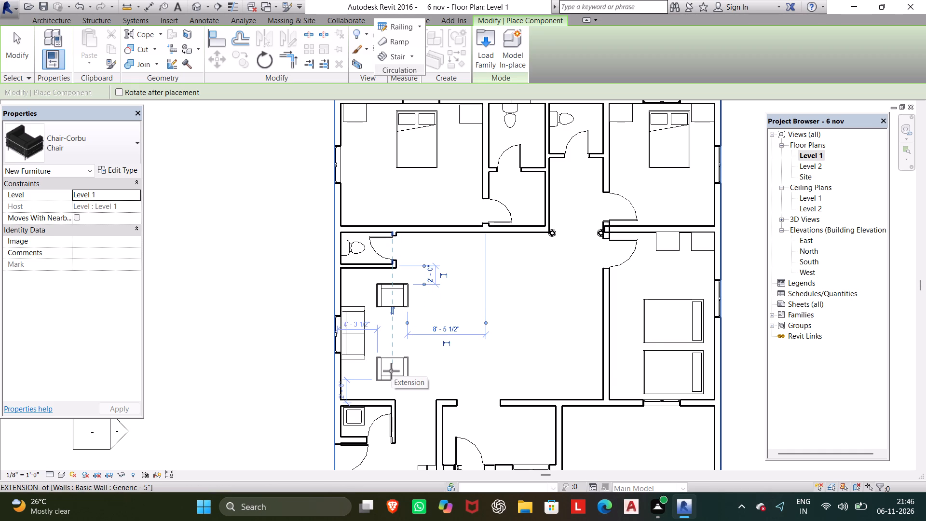
pyautogui.click(391, 371)
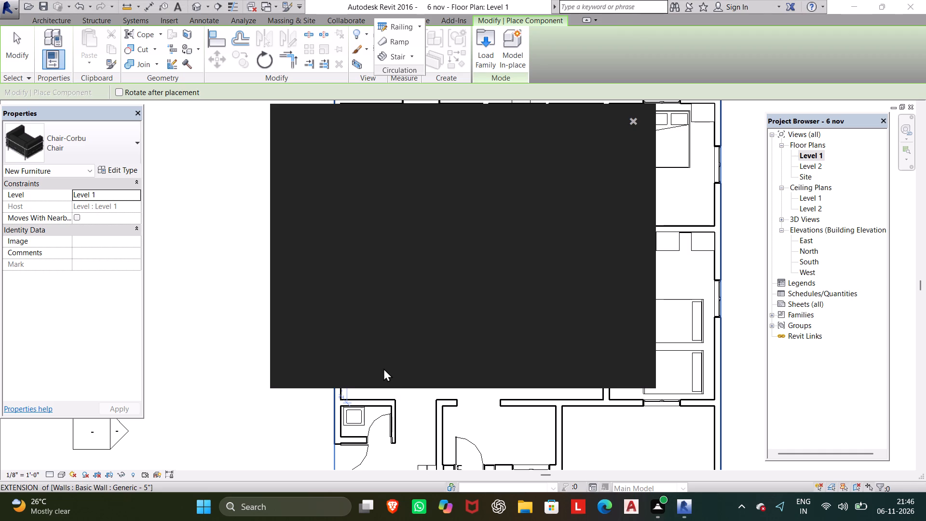
# Place the second Chair-Corbu opposite the first, past the sofa's far end, about 4'-3 1/2" from the exterior window wall.
pyautogui.click(640, 123)
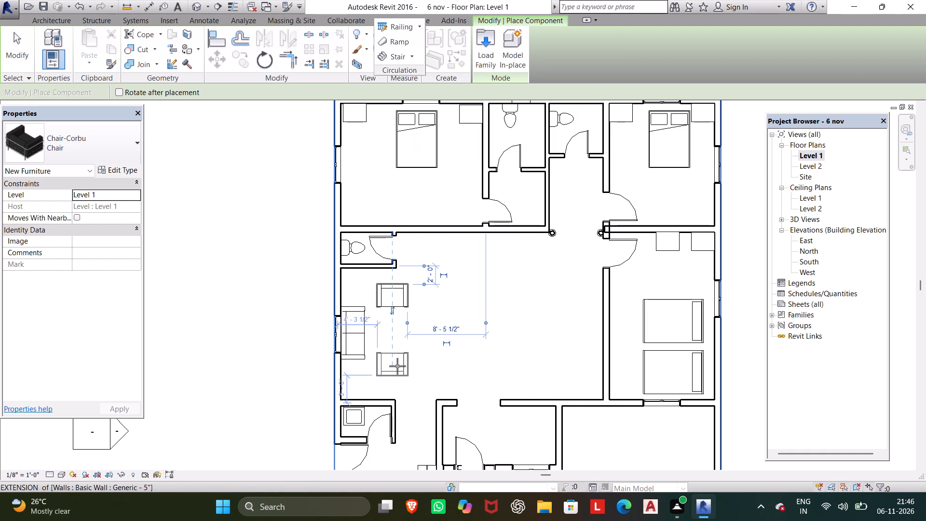
pyautogui.click(397, 366)
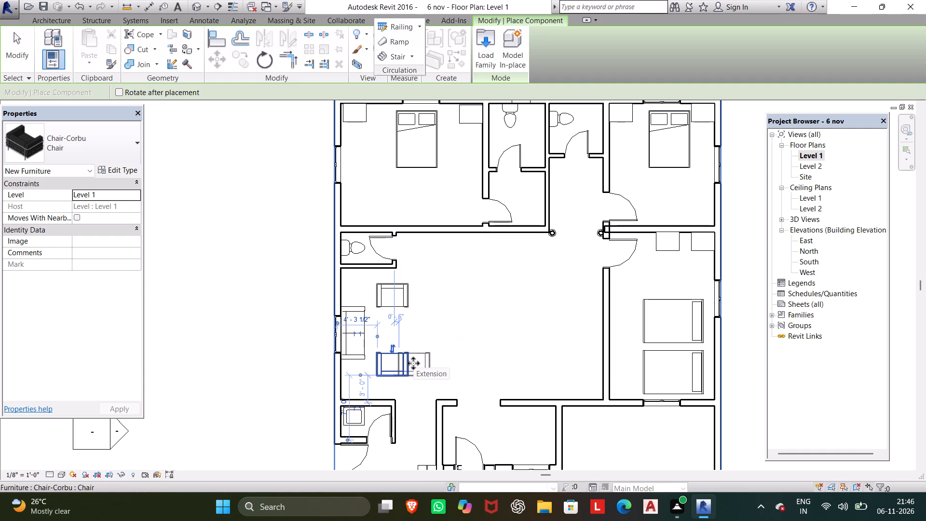
pyautogui.press('Escape')
pyautogui.press('Escape')
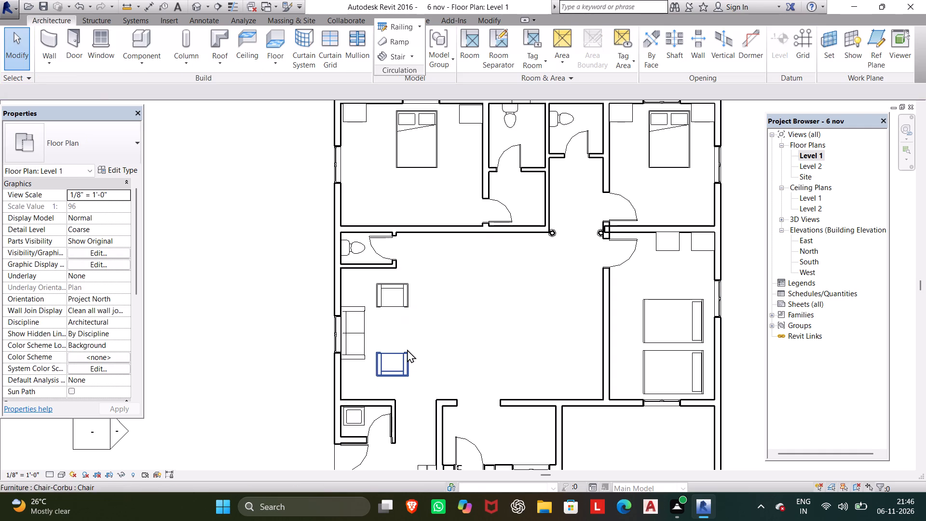
# Move the second Chair-Corbu so its back sits against the small basin room's wall, about 2'-9 1/2" from the exterior window wall.
pyautogui.click(387, 371)
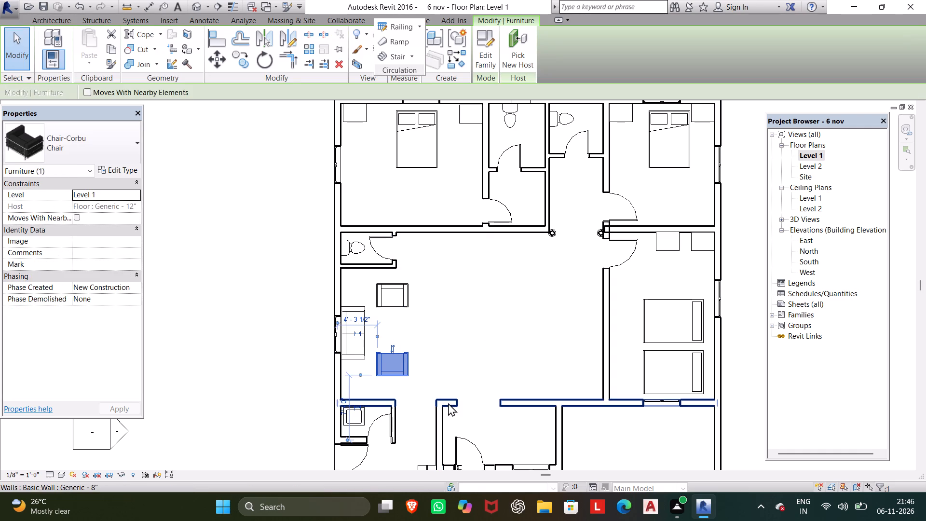
pyautogui.press('Down')
pyautogui.press('Down')
pyautogui.press('Down')
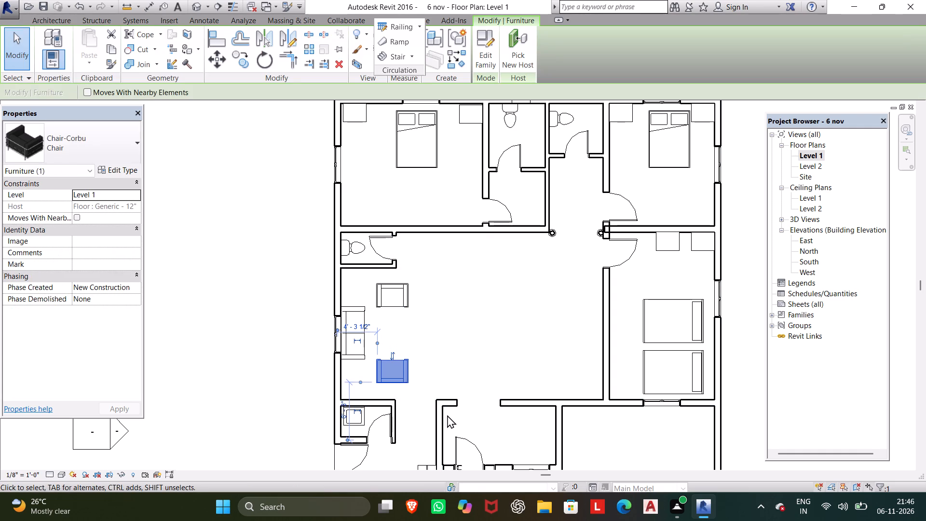
pyautogui.press('Left')
pyautogui.press('Left')
pyautogui.press('Left')
pyautogui.press('Left')
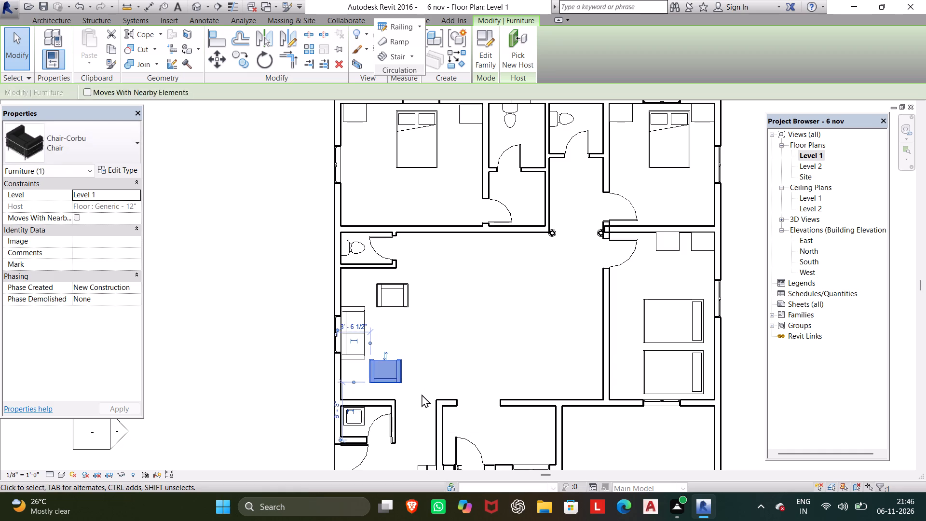
pyautogui.press('Left')
pyautogui.press('Left')
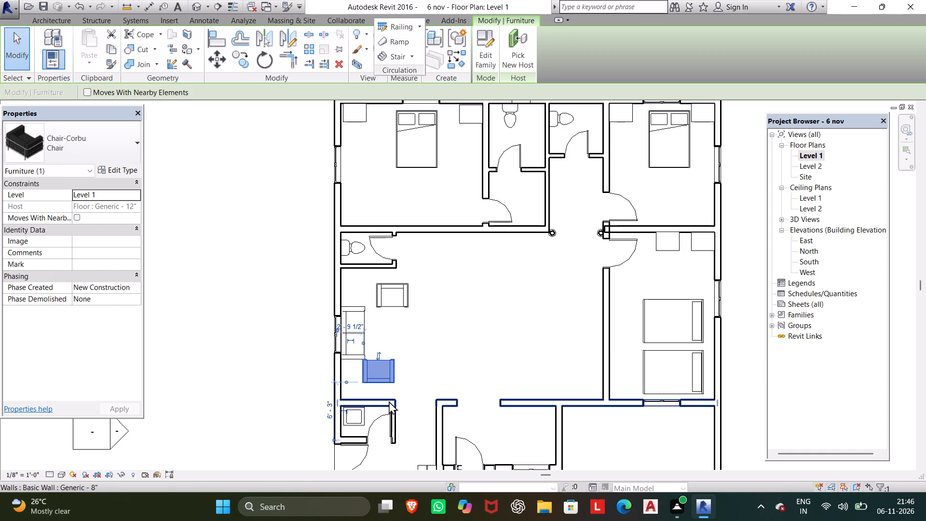
pyautogui.press('Down')
pyautogui.press('Down')
pyautogui.press('Down')
pyautogui.press('Down')
pyautogui.press('Down')
pyautogui.press('Down')
pyautogui.press('Down')
pyautogui.press('Down')
pyautogui.press('Down')
pyautogui.press('Down')
pyautogui.press('Down')
pyautogui.press('Down')
pyautogui.press('Down')
pyautogui.press('Down')
pyautogui.press('Down')
pyautogui.press('Down')
pyautogui.press('Down')
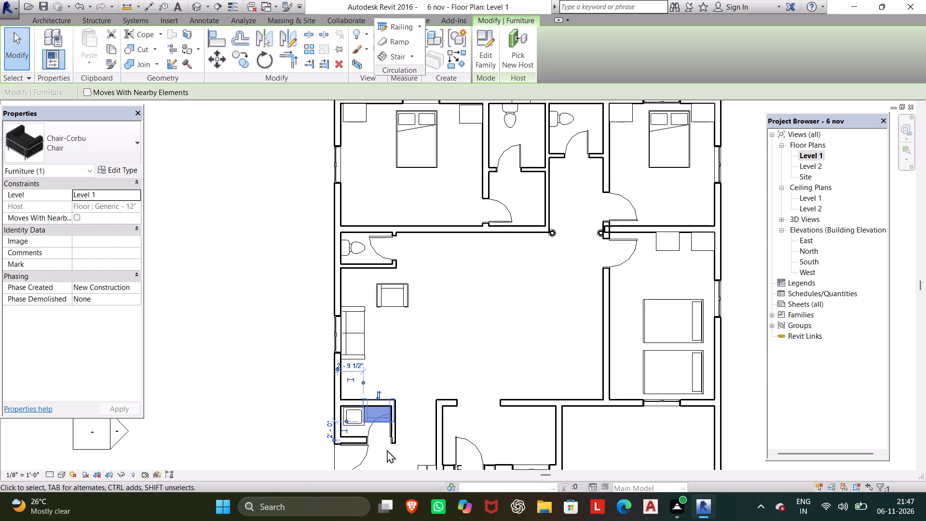
pyautogui.press('Up')
pyautogui.press('Up')
pyautogui.press('Up')
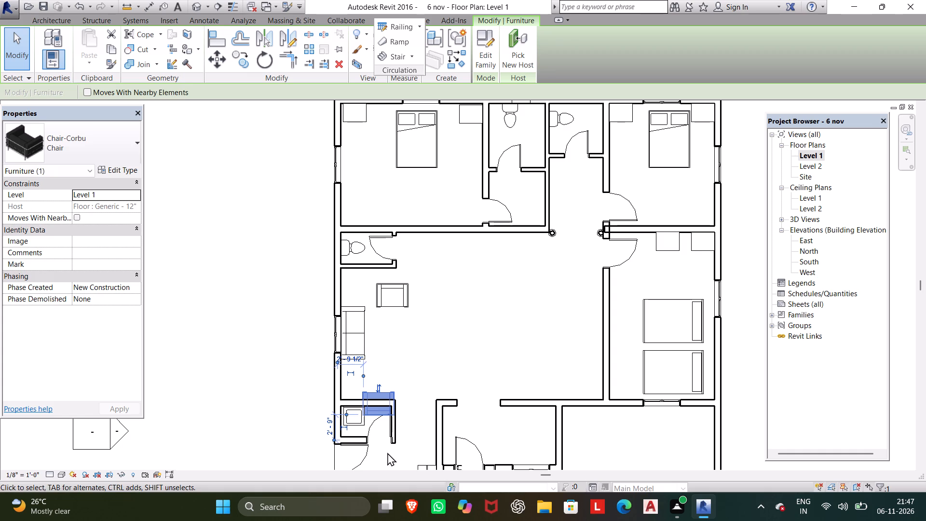
pyautogui.press('Up')
pyautogui.press('Up')
pyautogui.press('Up')
pyautogui.press('Up')
pyautogui.press('Up')
pyautogui.press('Up')
pyautogui.press('Up')
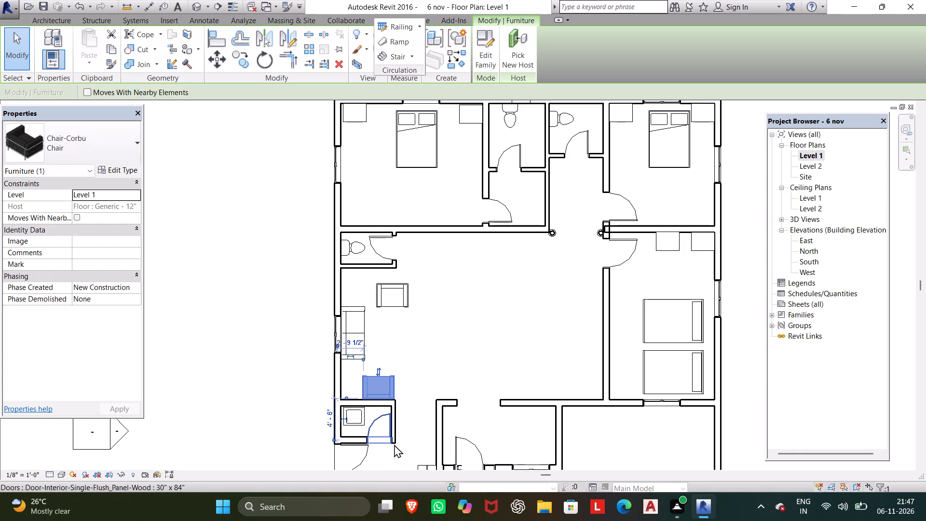
pyautogui.press('Up')
pyautogui.press('Down')
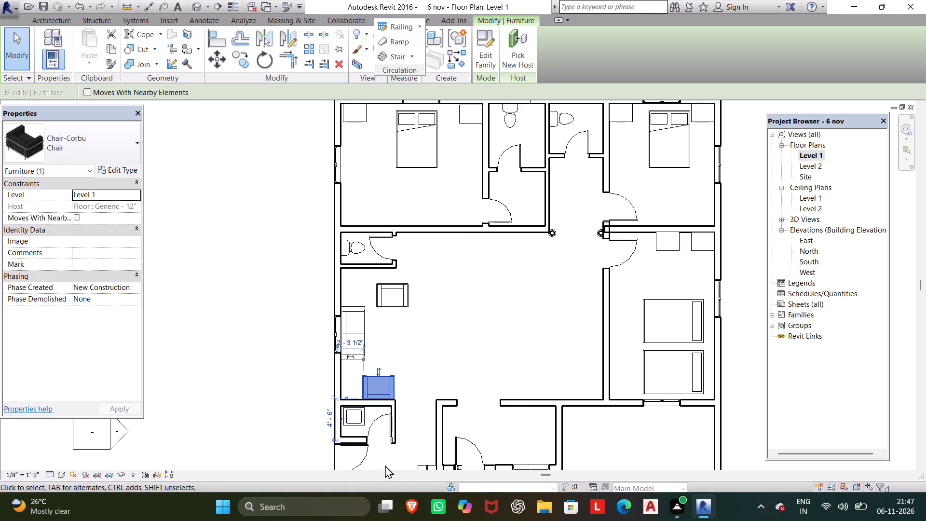
pyautogui.press('Escape')
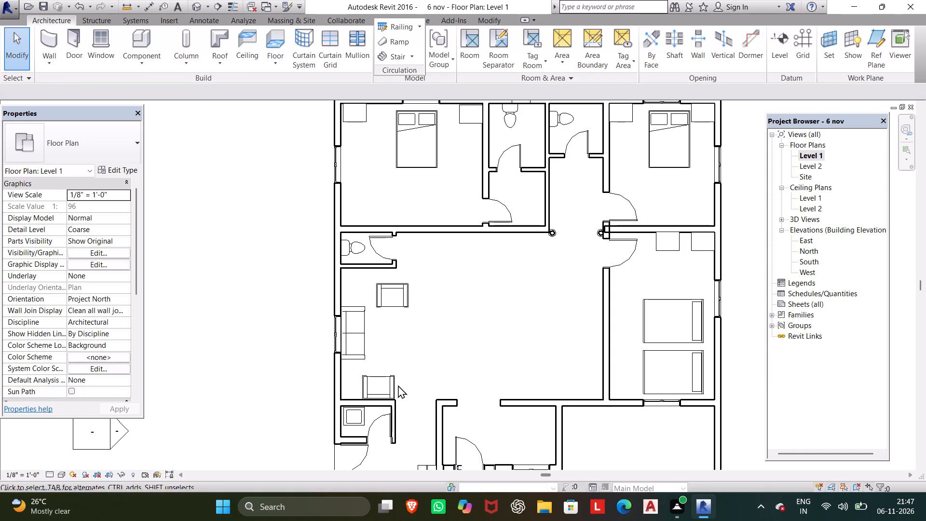
# Shift the Sofa-Corbu along the exterior window wall towards the second chair, to 5'-6" from the toilet wall.
pyautogui.moveTo(363, 339); pyautogui.dragTo(370, 339)
pyautogui.press('Right')
pyautogui.press('Right')
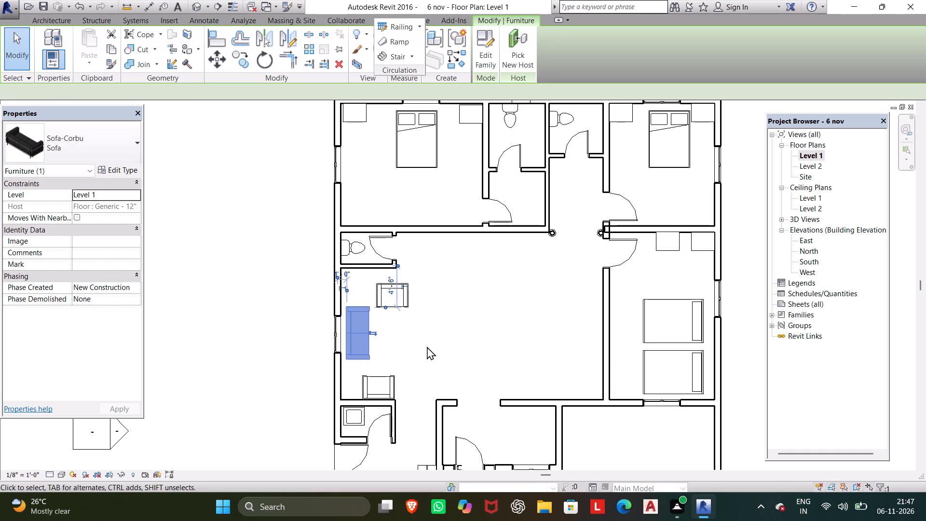
pyautogui.press('Left')
pyautogui.press('Left')
pyautogui.press('Down')
pyautogui.press('Down')
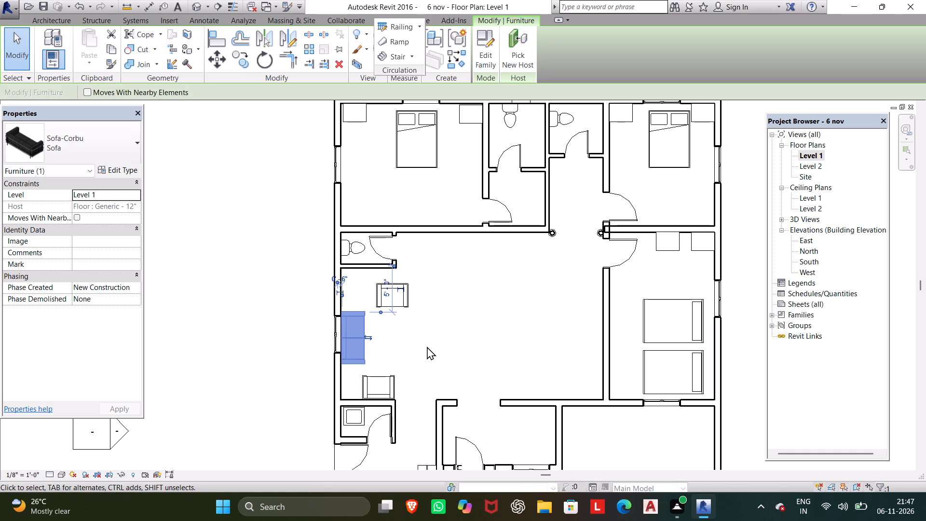
pyautogui.press('Down')
pyautogui.press('Down')
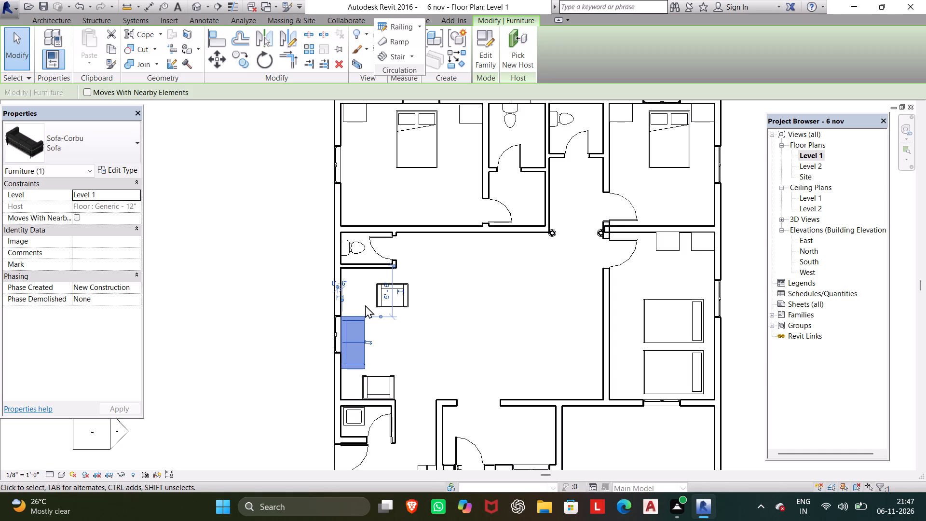
pyautogui.click(475, 290)
# Move the toilet-side Chair-Corbu nearly in line with the opposite chair, 2'-9" from the toilet wall.
pyautogui.click(402, 301)
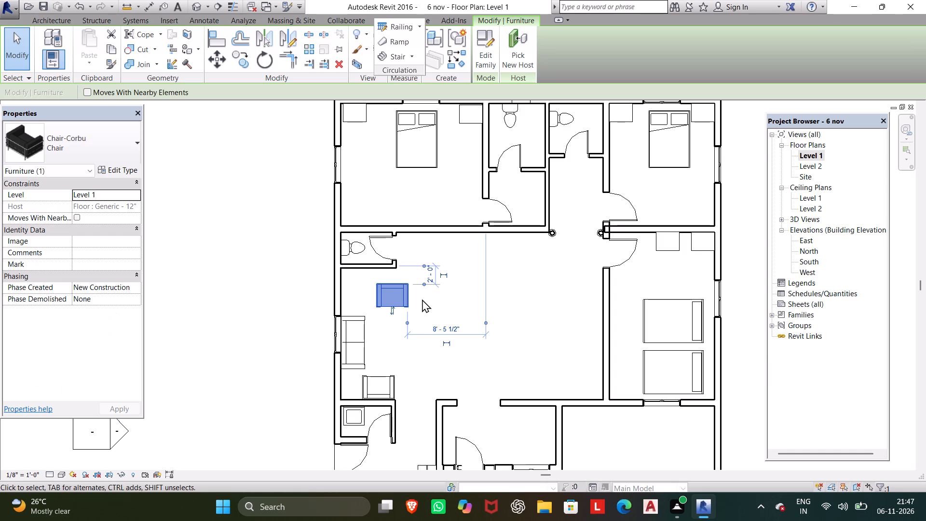
pyautogui.press('Left')
pyautogui.press('Left')
pyautogui.press('Left')
pyautogui.press('Left')
pyautogui.press('Down')
pyautogui.press('Down')
pyautogui.press('Left')
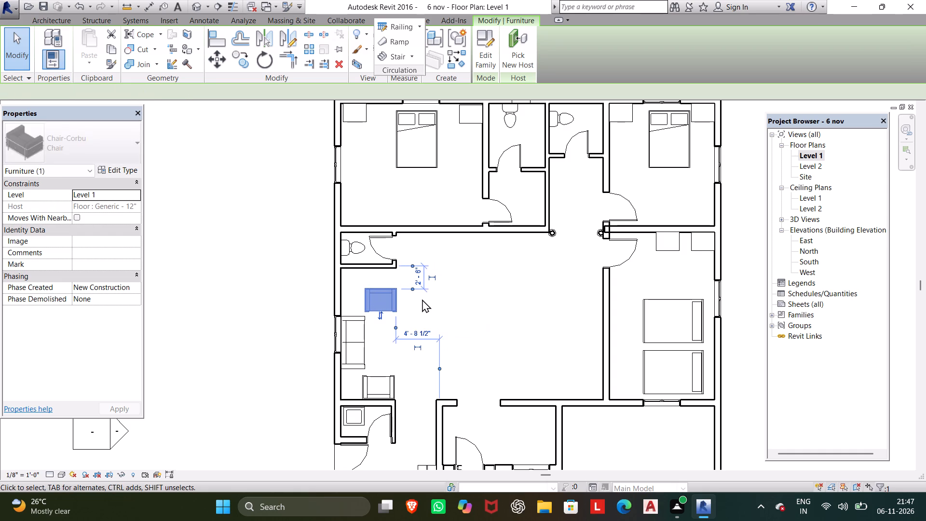
pyautogui.press('Left')
pyautogui.press('Down')
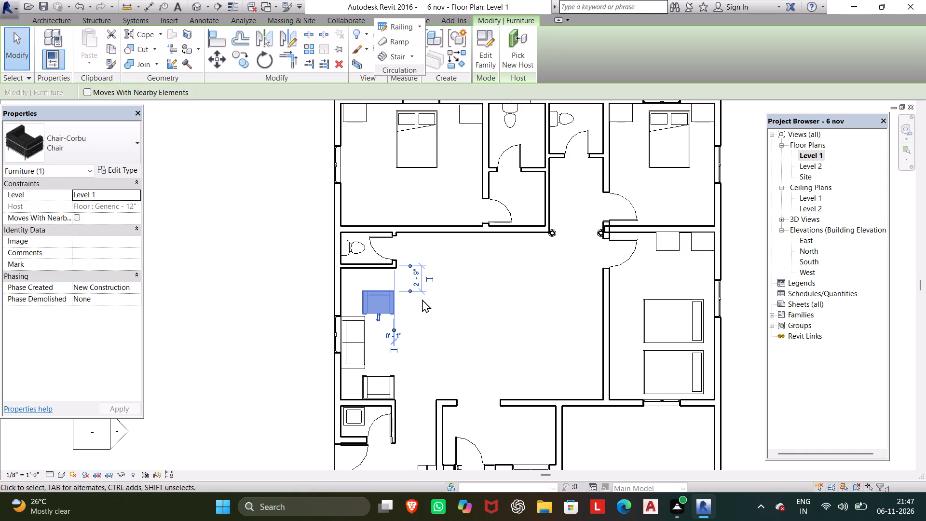
pyautogui.press('Right')
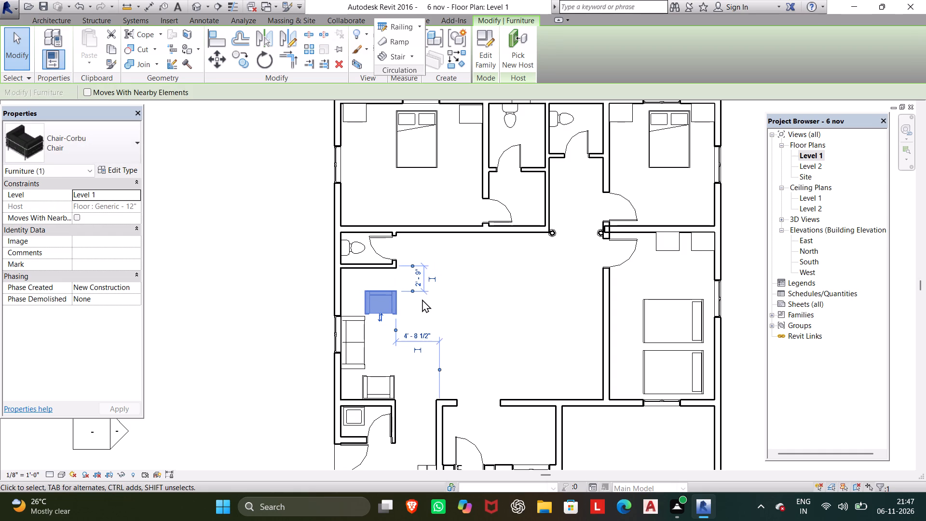
pyautogui.press('Escape')
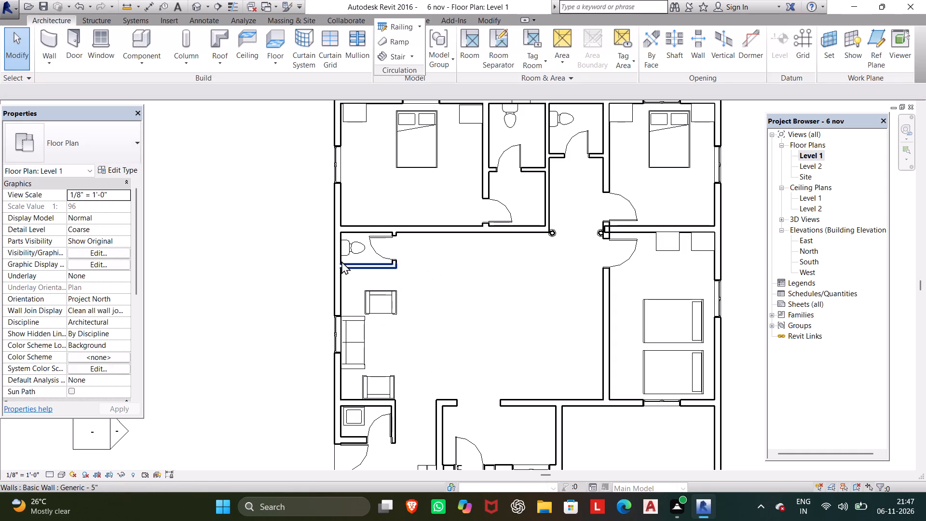
# Load the RPC Shrub family from the US Imperial library's Planting folder as a component to place.
pyautogui.scroll(-2, 341, 261)
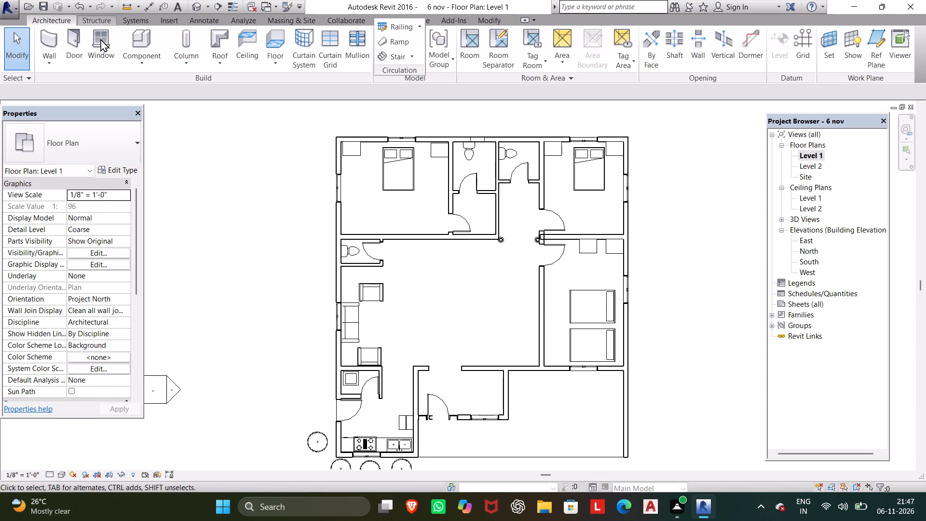
pyautogui.click(151, 38)
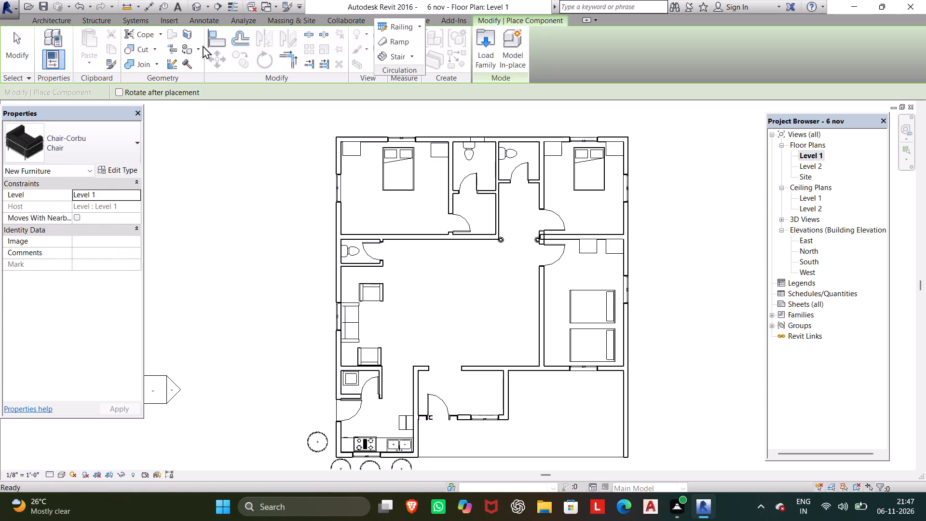
pyautogui.click(490, 39)
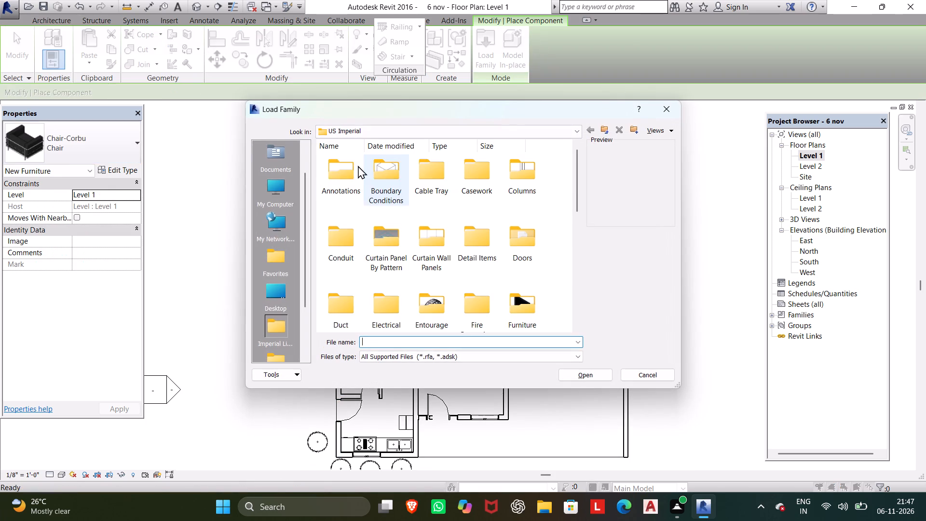
pyautogui.scroll(-7, 351, 165)
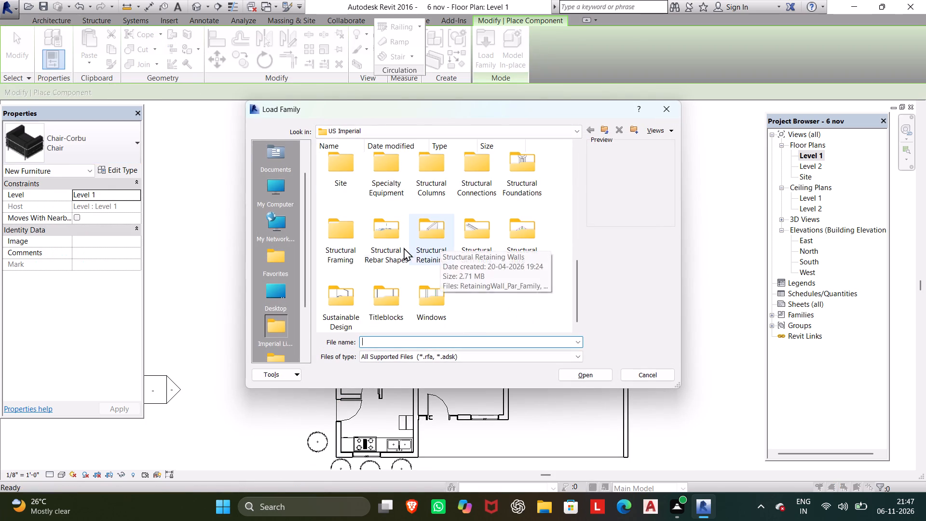
pyautogui.scroll(1, 411, 221)
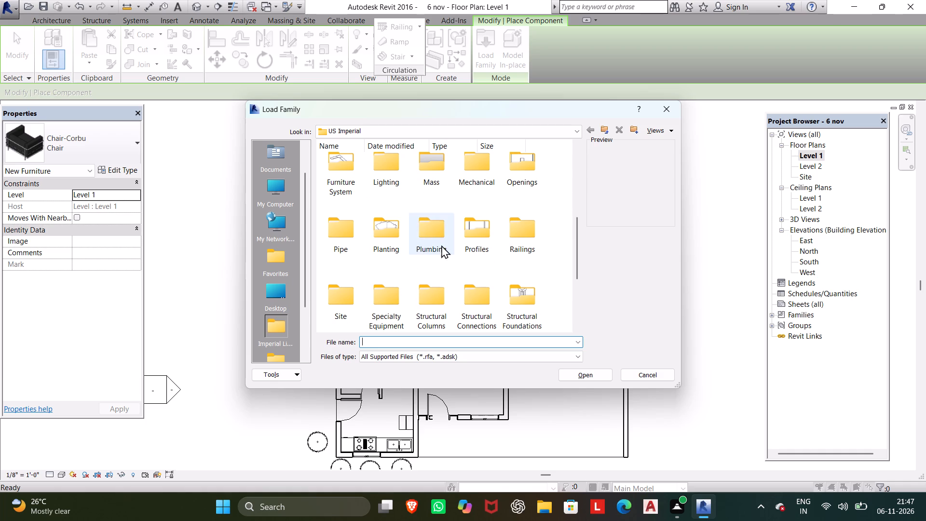
pyautogui.click(390, 245)
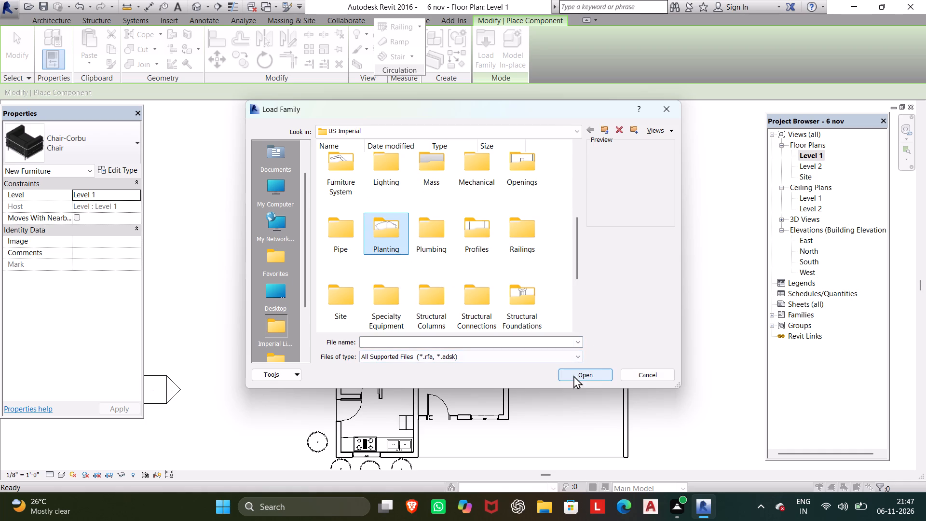
pyautogui.click(573, 375)
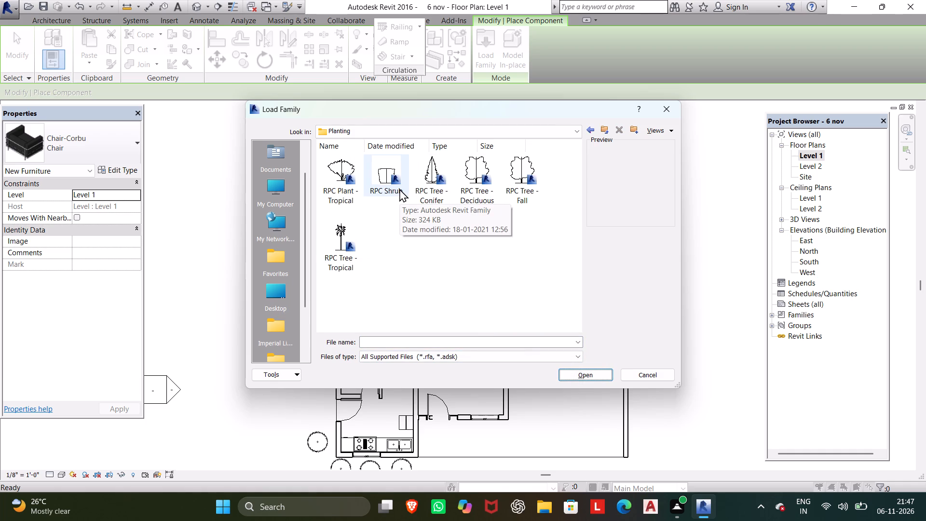
pyautogui.click(387, 195)
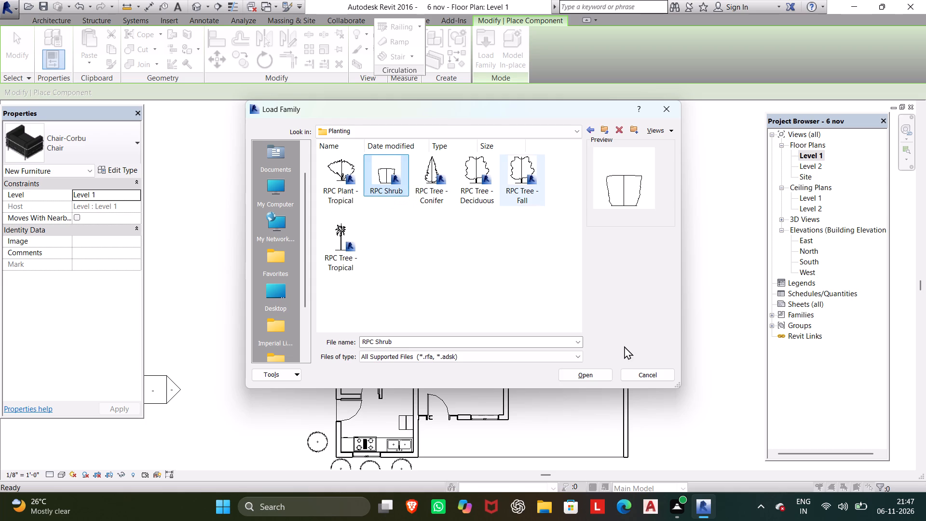
pyautogui.click(586, 371)
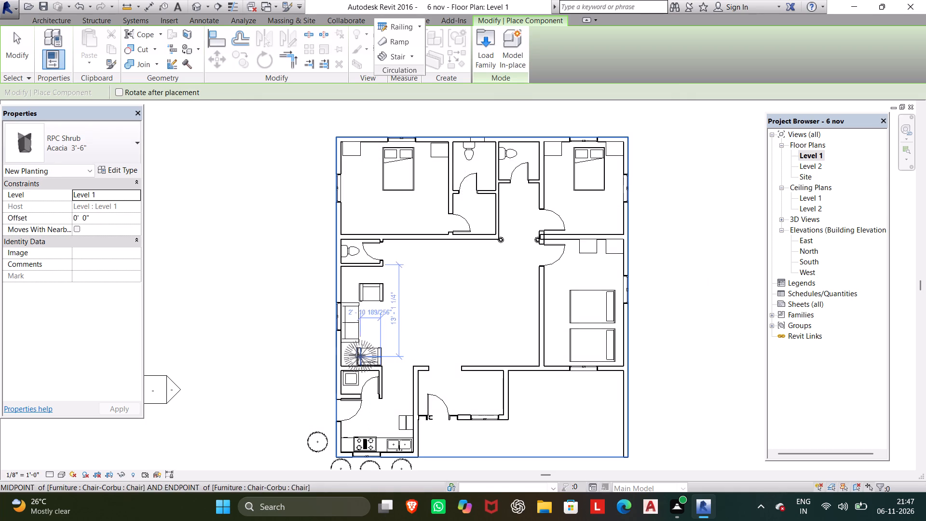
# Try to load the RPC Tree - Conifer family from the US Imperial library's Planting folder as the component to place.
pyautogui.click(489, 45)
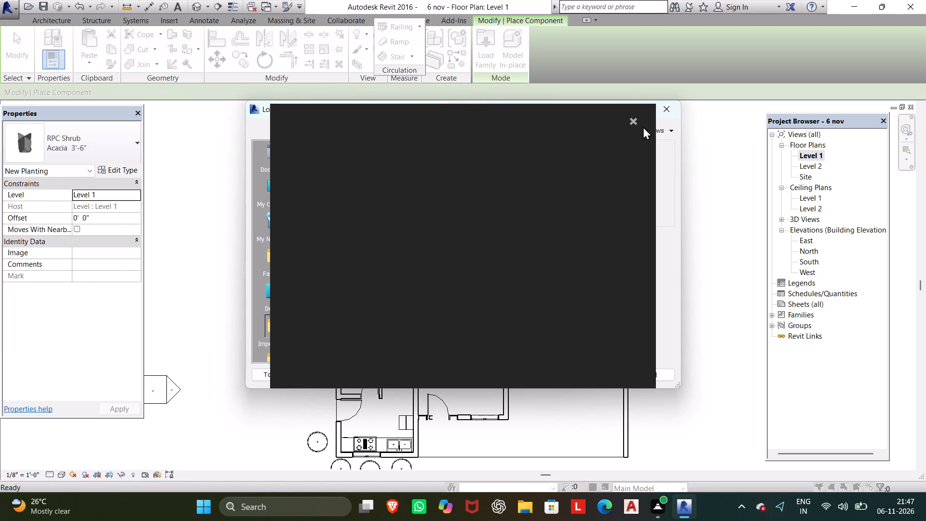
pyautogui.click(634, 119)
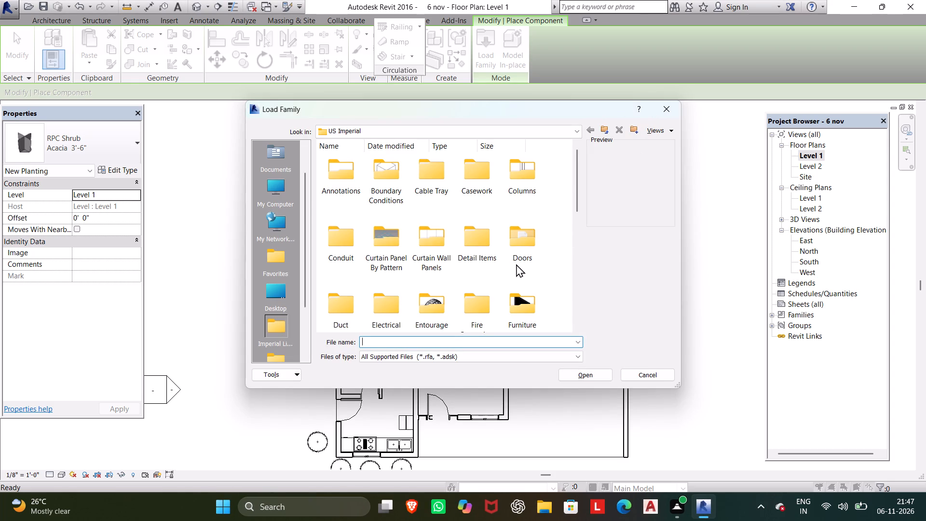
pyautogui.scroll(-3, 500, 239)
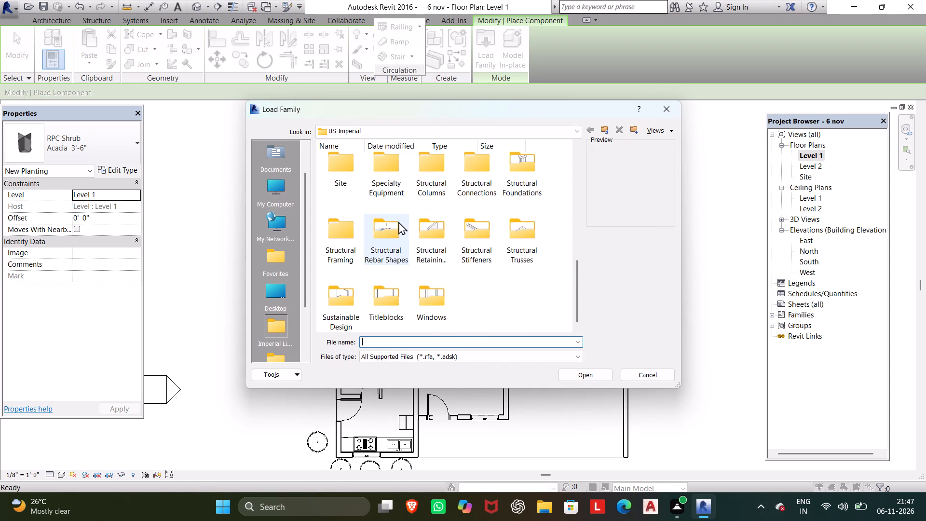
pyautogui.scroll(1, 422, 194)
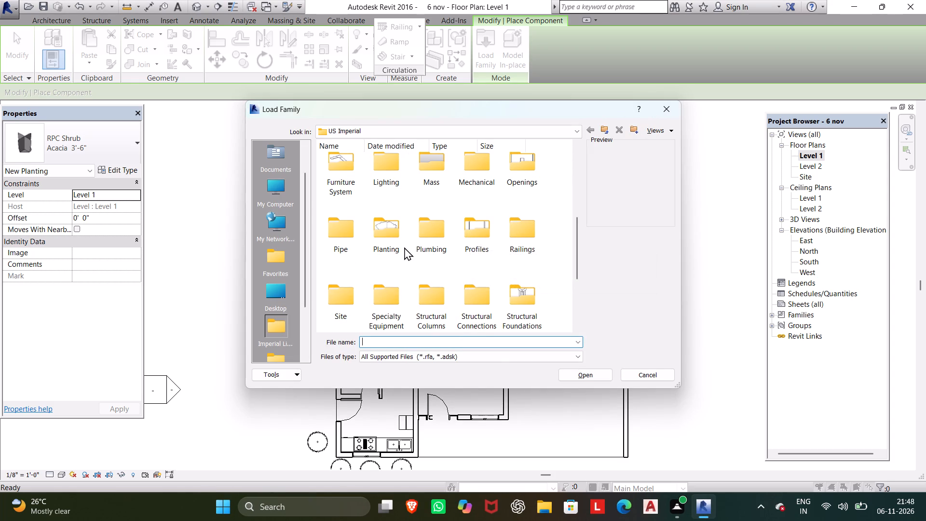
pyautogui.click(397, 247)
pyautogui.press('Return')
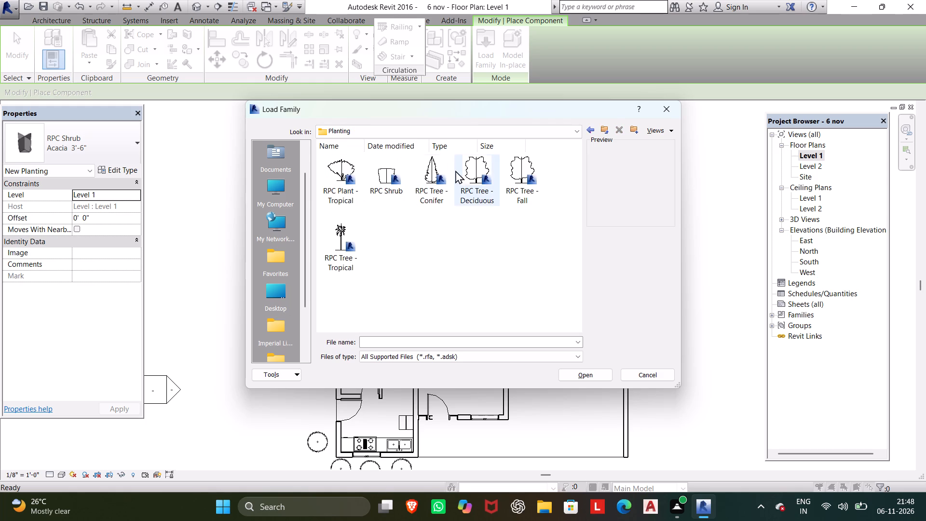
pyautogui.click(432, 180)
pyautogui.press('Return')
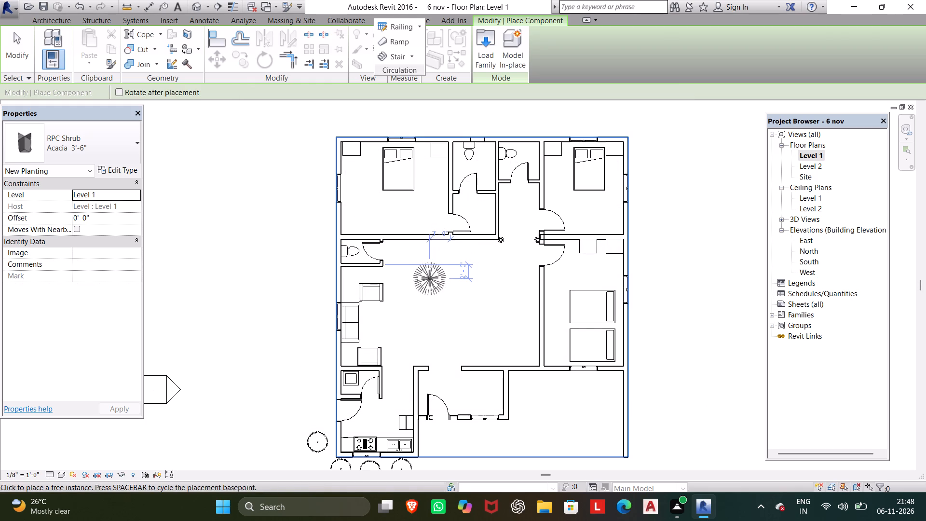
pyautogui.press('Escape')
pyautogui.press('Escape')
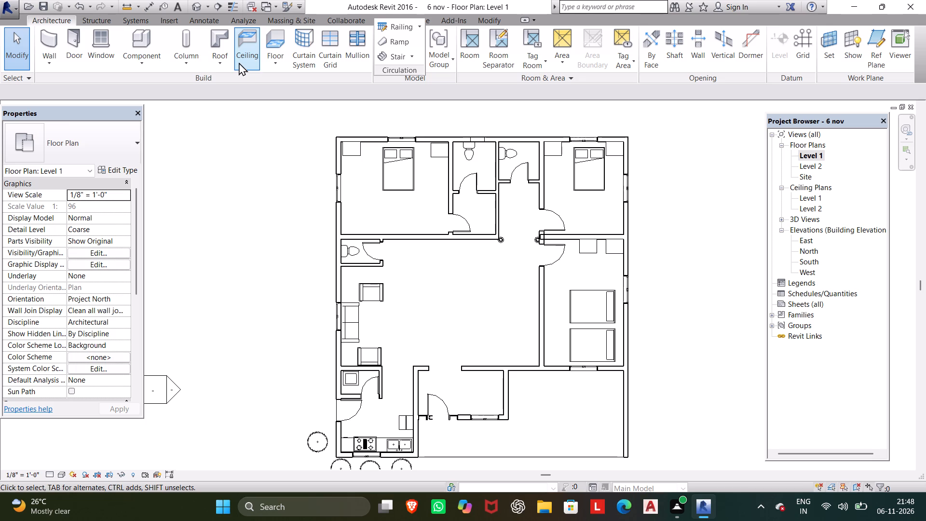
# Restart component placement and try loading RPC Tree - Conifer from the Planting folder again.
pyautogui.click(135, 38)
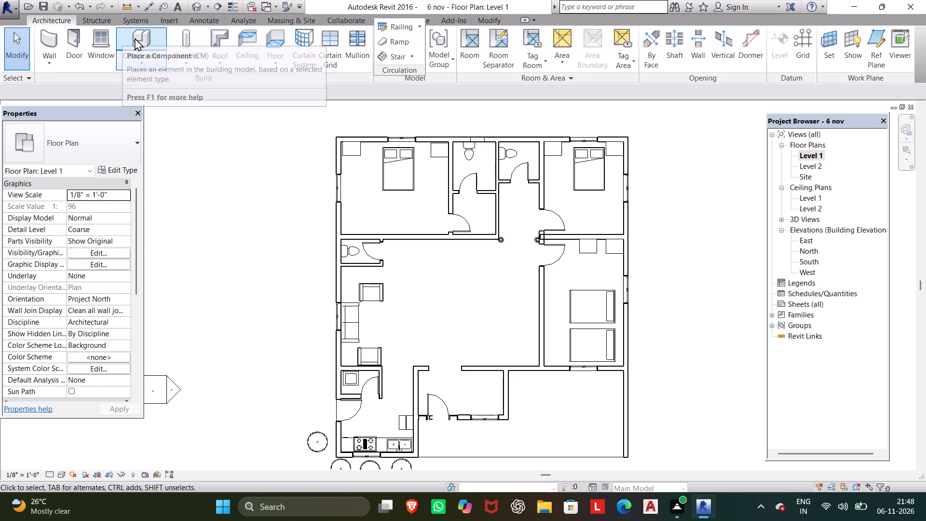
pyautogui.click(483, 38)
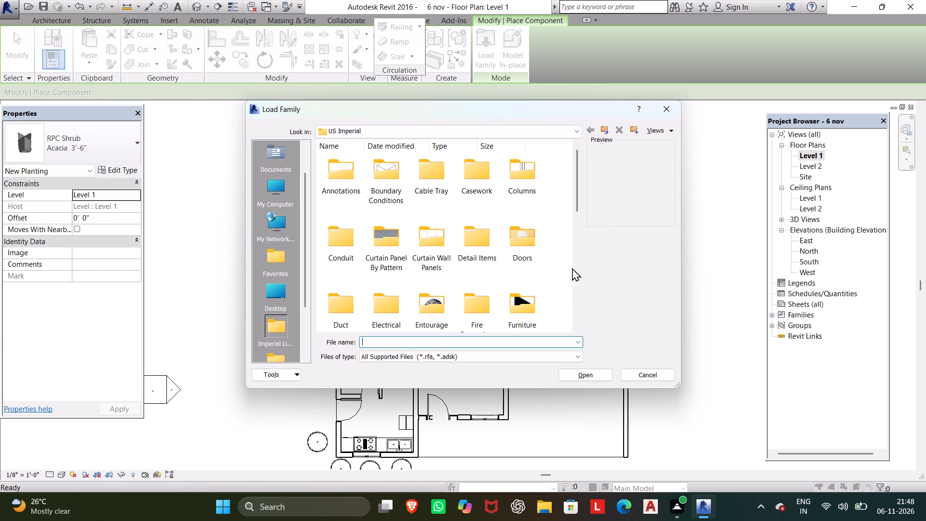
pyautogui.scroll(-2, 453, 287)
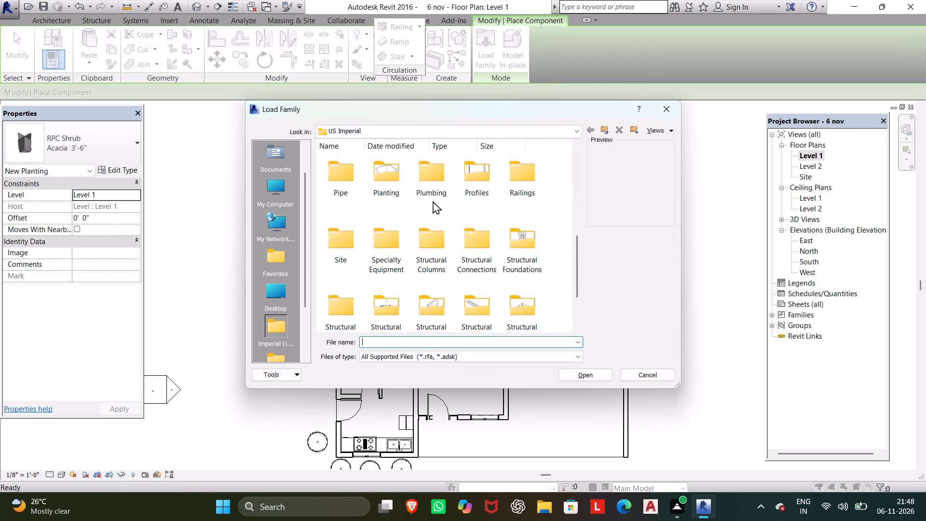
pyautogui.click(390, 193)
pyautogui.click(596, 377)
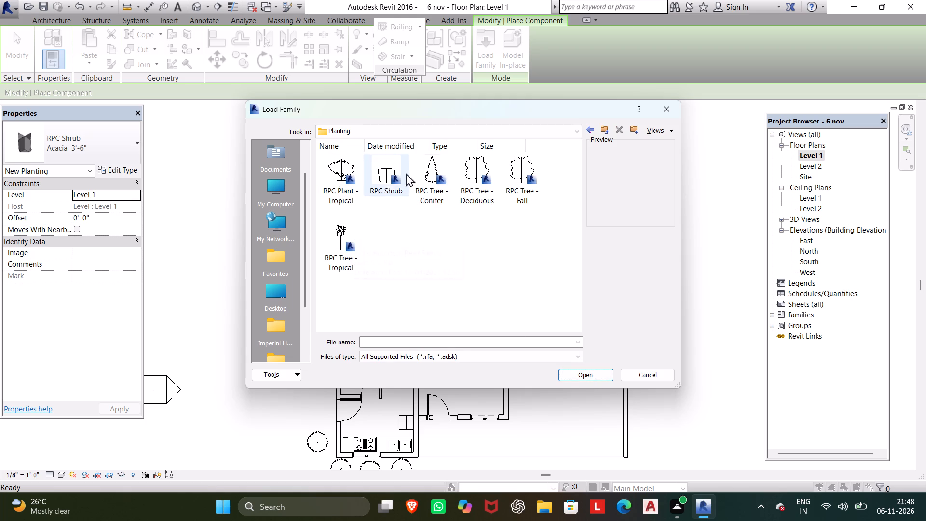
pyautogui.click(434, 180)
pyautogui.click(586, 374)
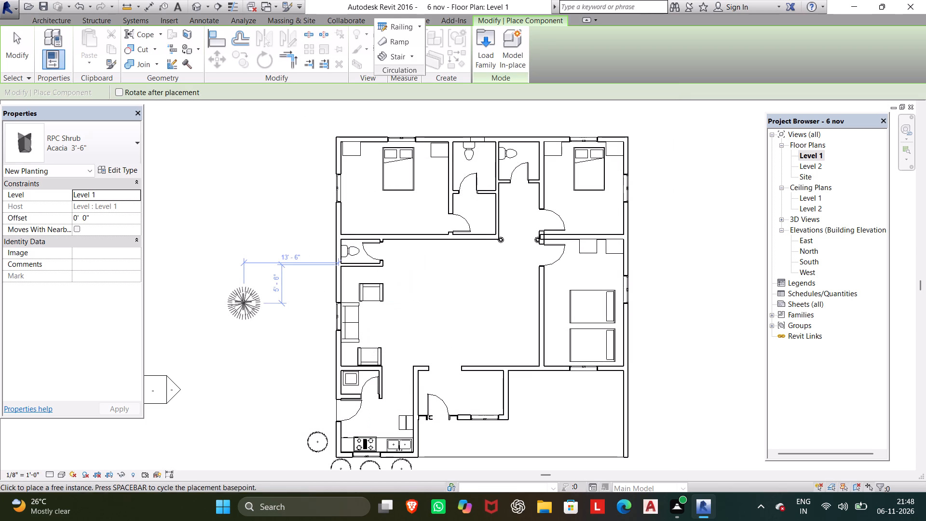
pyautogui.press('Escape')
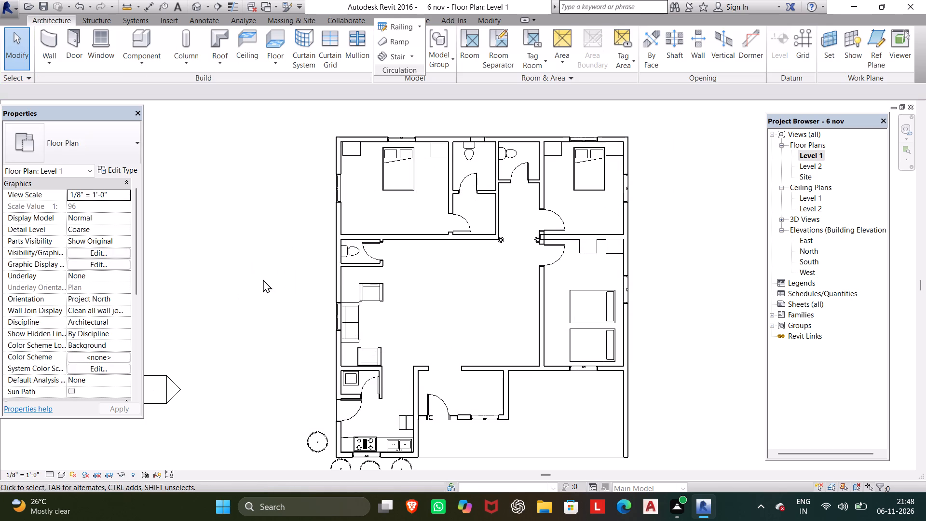
# Start placing a component and load the RPC Tree - Conifer family from the US Imperial library's Planting folder.
pyautogui.click(135, 37)
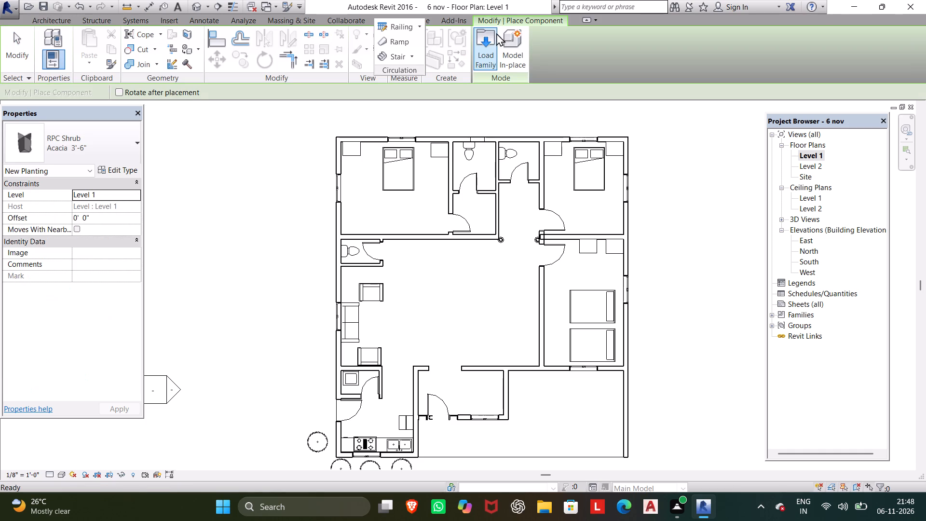
pyautogui.click(497, 44)
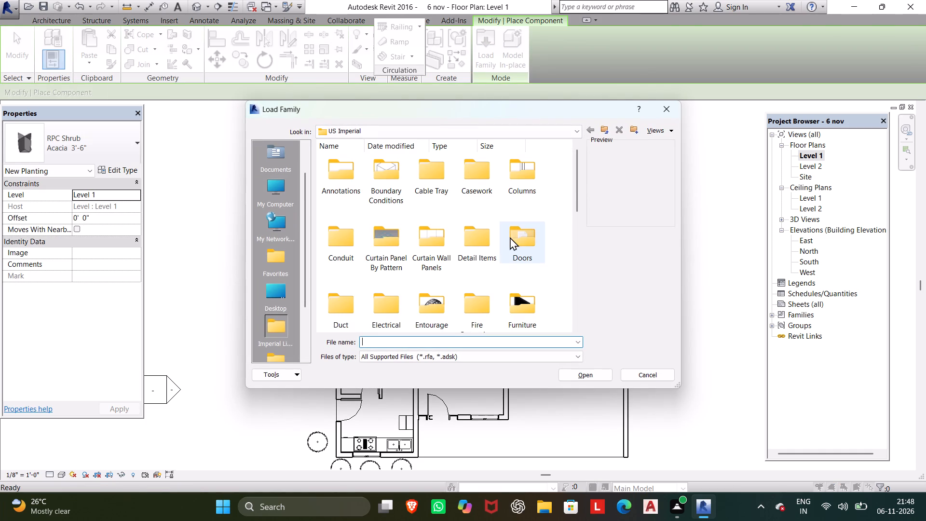
pyautogui.scroll(-3, 510, 237)
pyautogui.scroll(1, 455, 213)
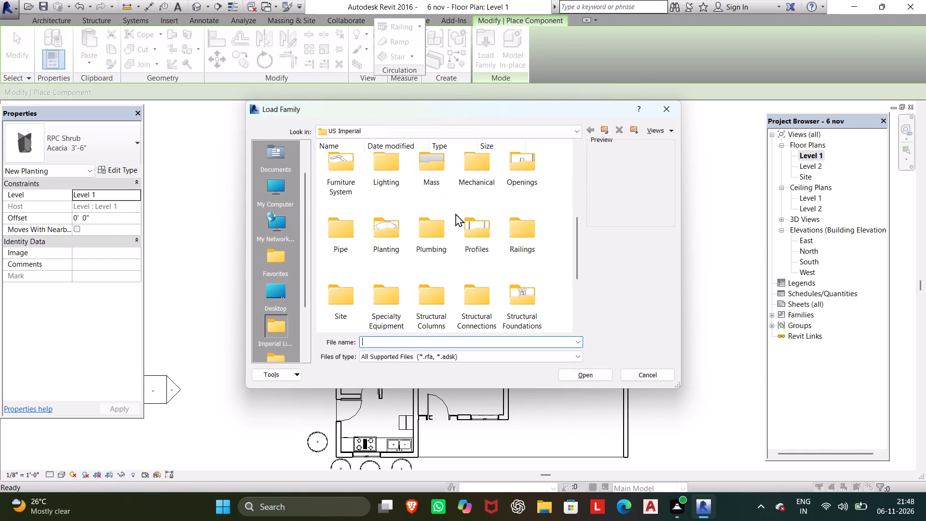
pyautogui.click(404, 235)
pyautogui.click(572, 370)
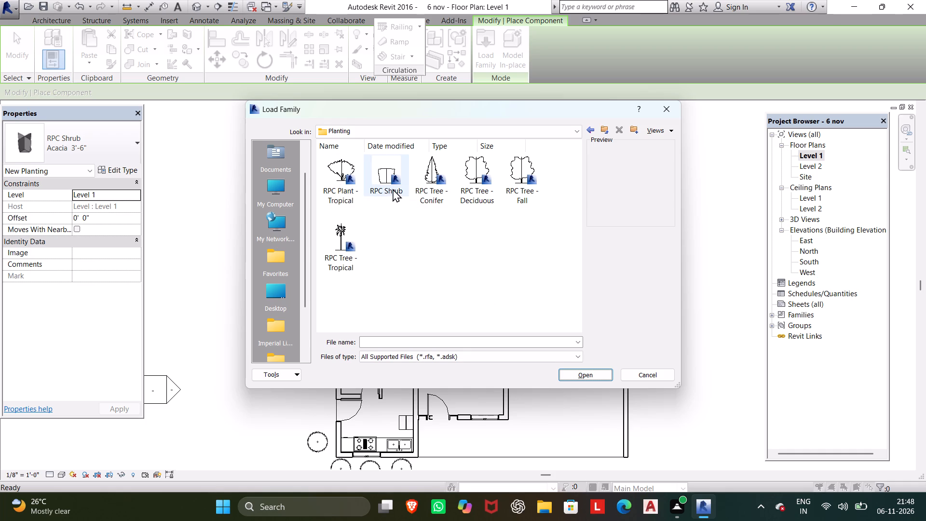
pyautogui.click(432, 187)
pyautogui.click(585, 371)
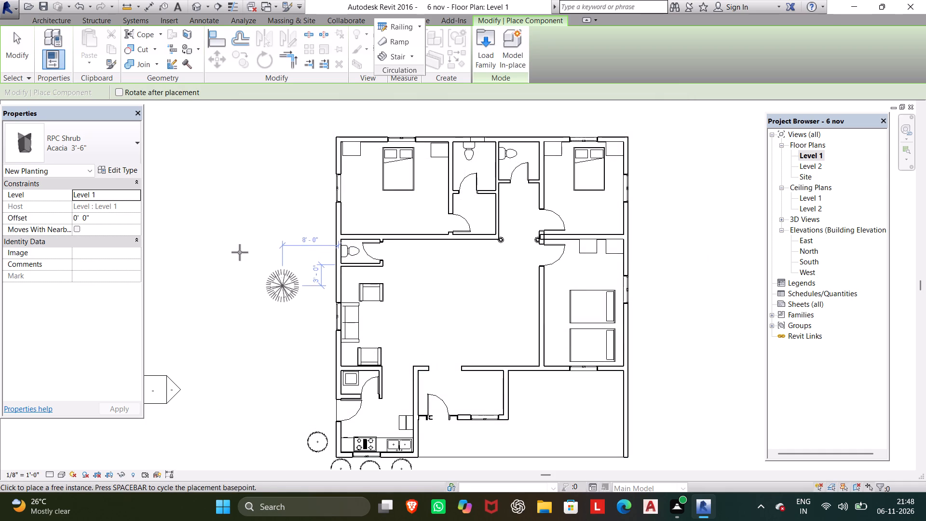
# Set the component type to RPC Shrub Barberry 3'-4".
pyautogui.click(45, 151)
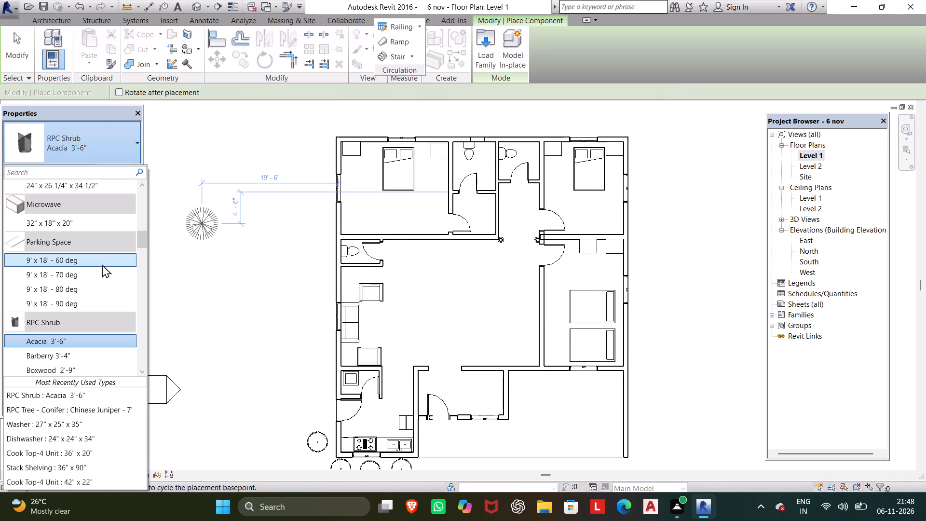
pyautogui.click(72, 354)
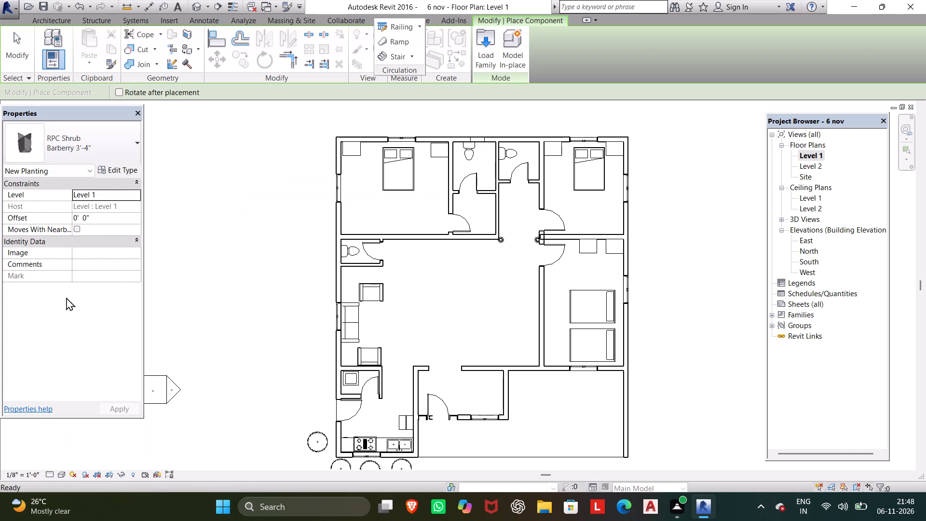
# Look through the loaded component types, including the shrubs, conifers and deciduous trees, for a suitable plant.
pyautogui.click(94, 150)
pyautogui.scroll(-5, 82, 257)
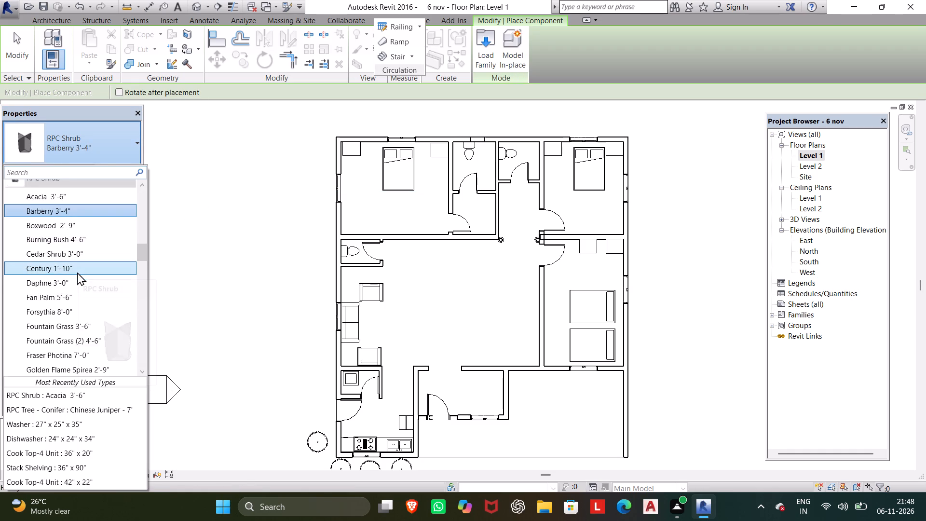
pyautogui.scroll(-14, 72, 279)
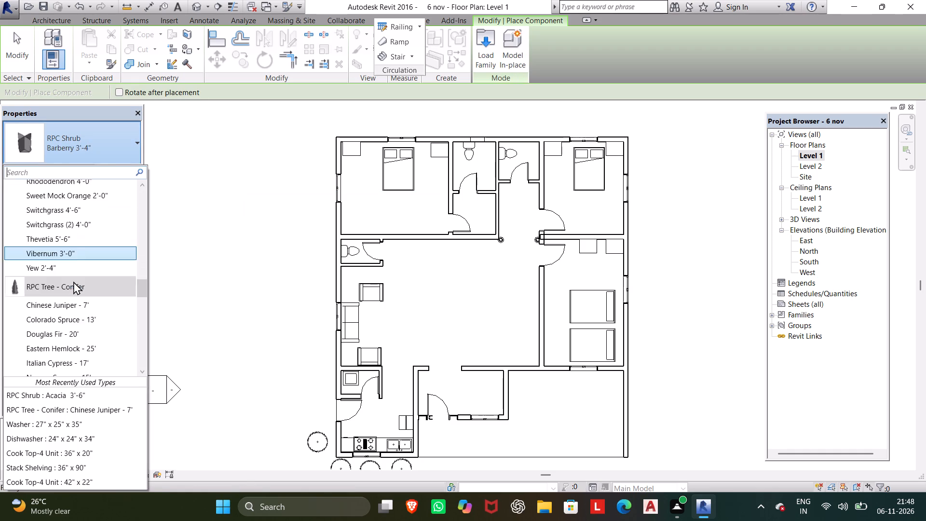
pyautogui.scroll(-6, 73, 281)
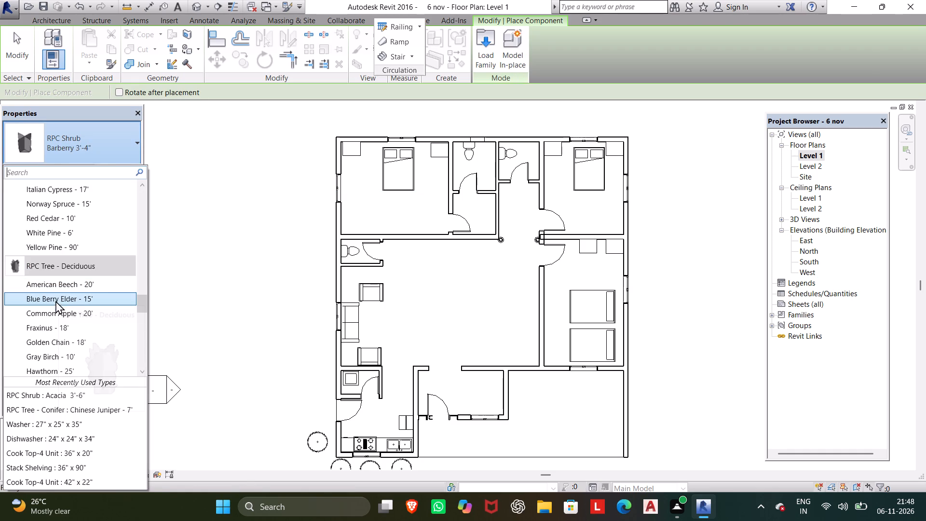
pyautogui.scroll(-14, 57, 303)
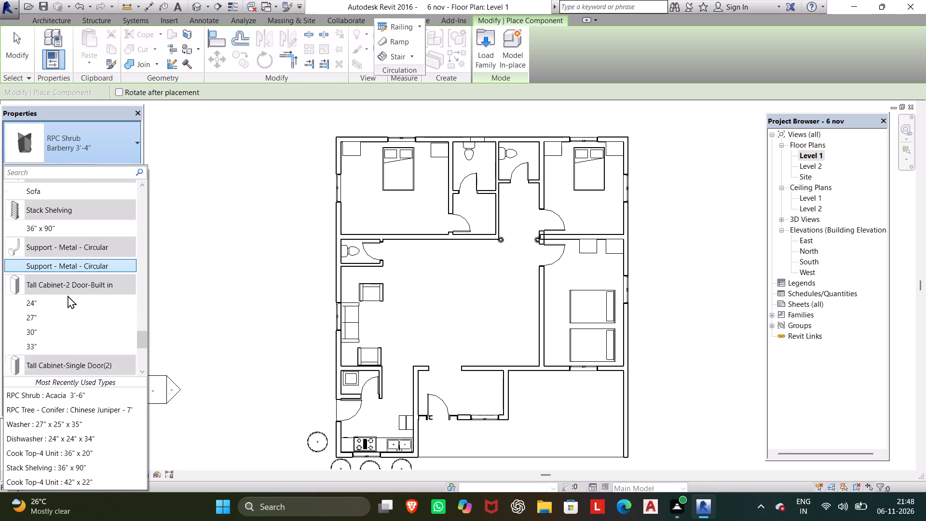
pyautogui.scroll(-1, 68, 295)
pyautogui.scroll(6, 68, 295)
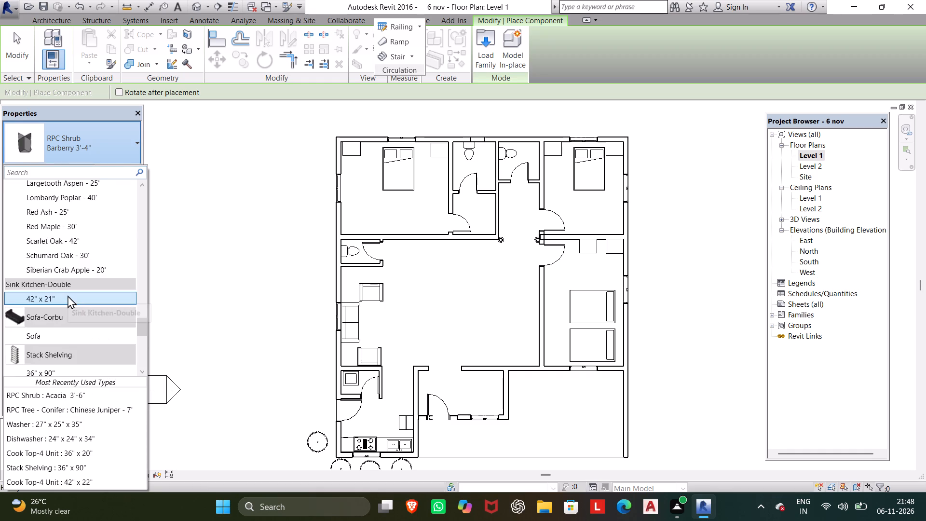
pyautogui.scroll(4, 68, 295)
pyautogui.scroll(-9, 68, 296)
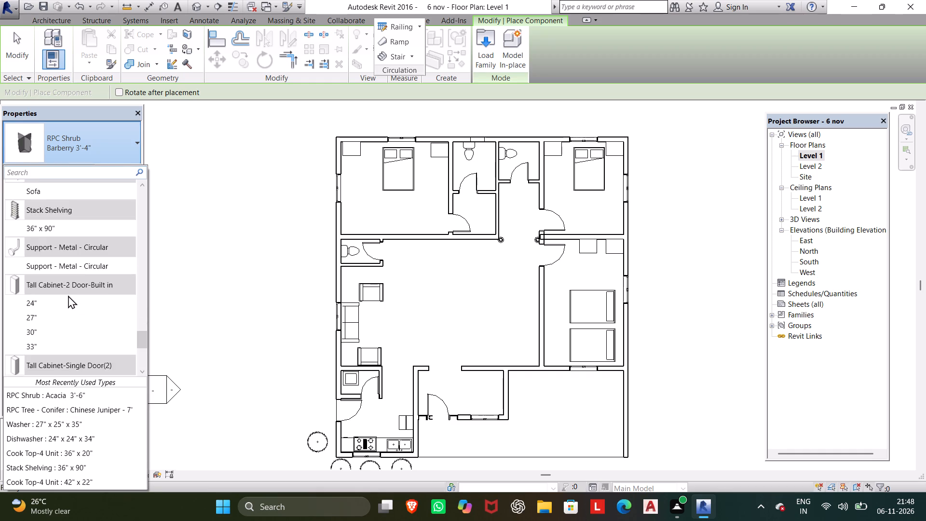
pyautogui.scroll(-15, 68, 295)
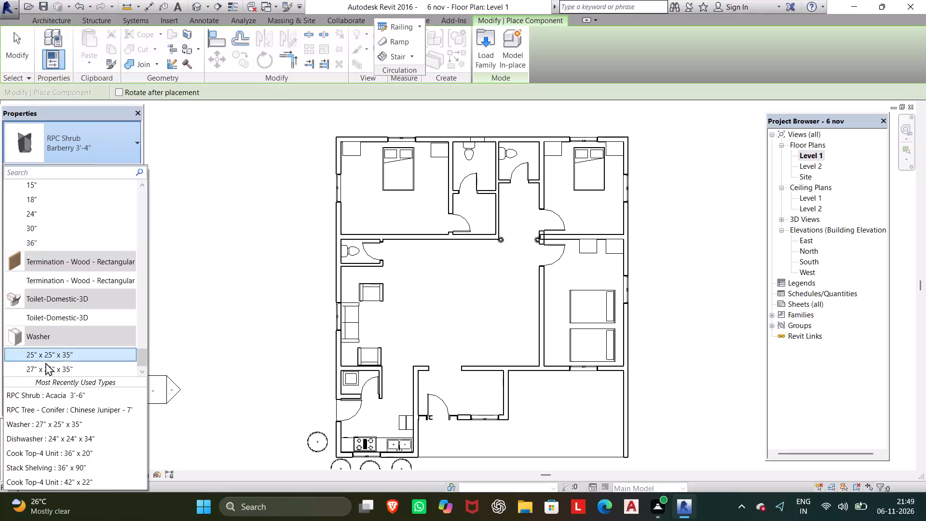
pyautogui.scroll(9, 58, 280)
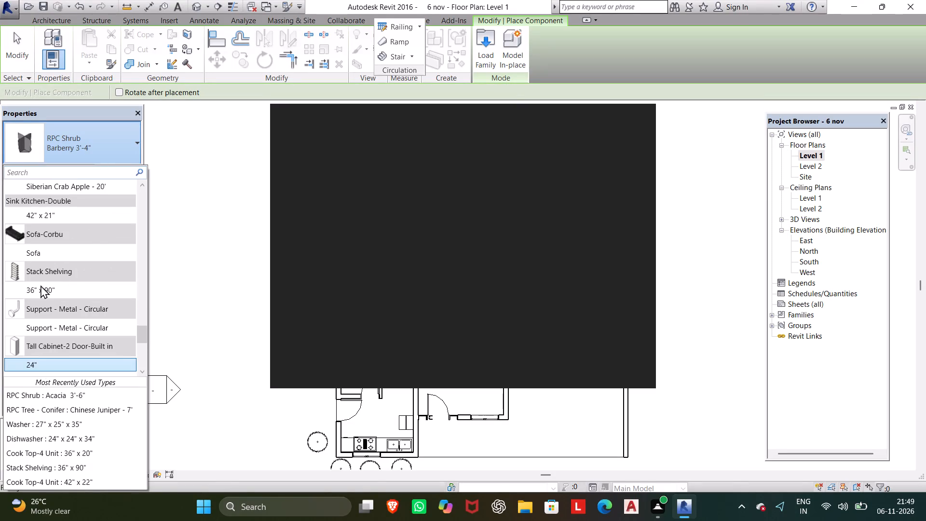
pyautogui.scroll(3, 30, 251)
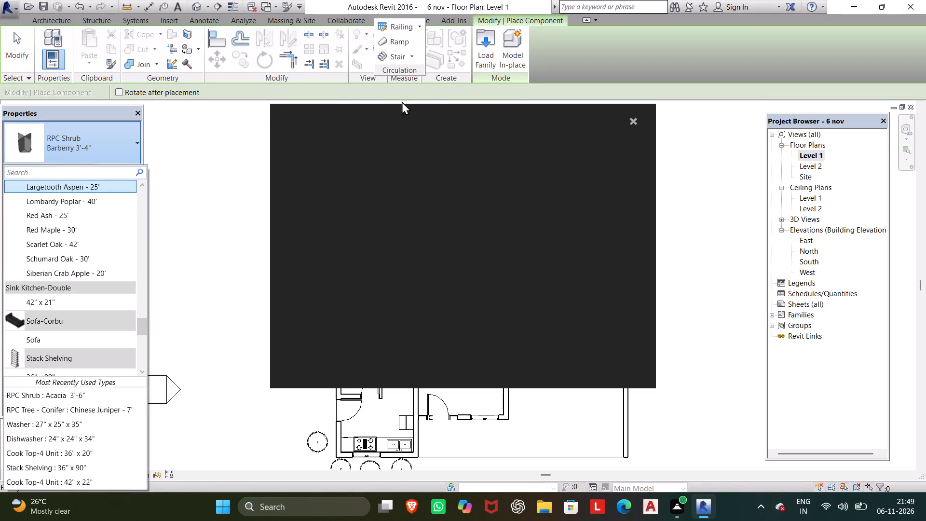
pyautogui.click(635, 125)
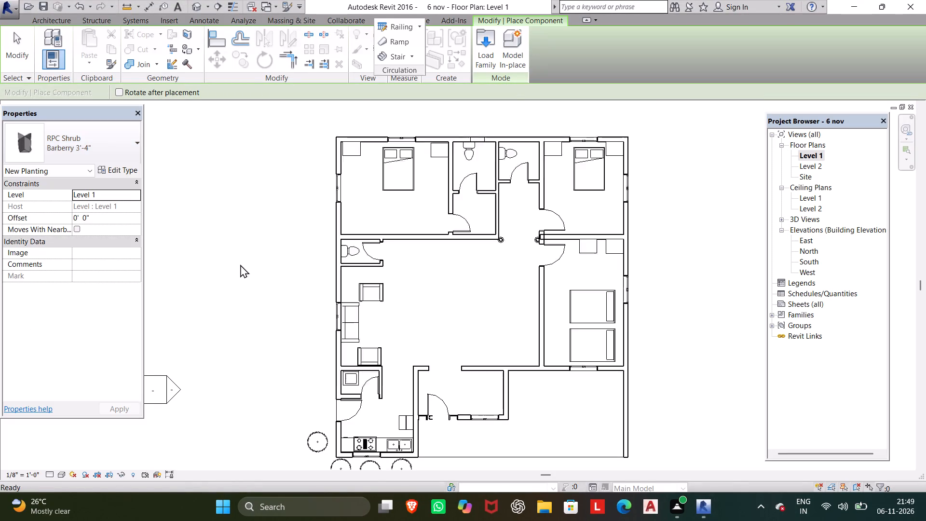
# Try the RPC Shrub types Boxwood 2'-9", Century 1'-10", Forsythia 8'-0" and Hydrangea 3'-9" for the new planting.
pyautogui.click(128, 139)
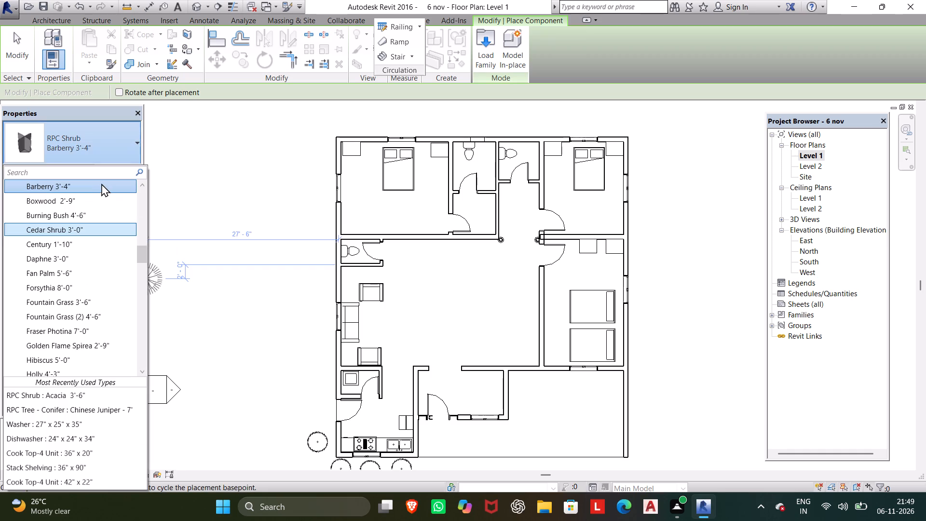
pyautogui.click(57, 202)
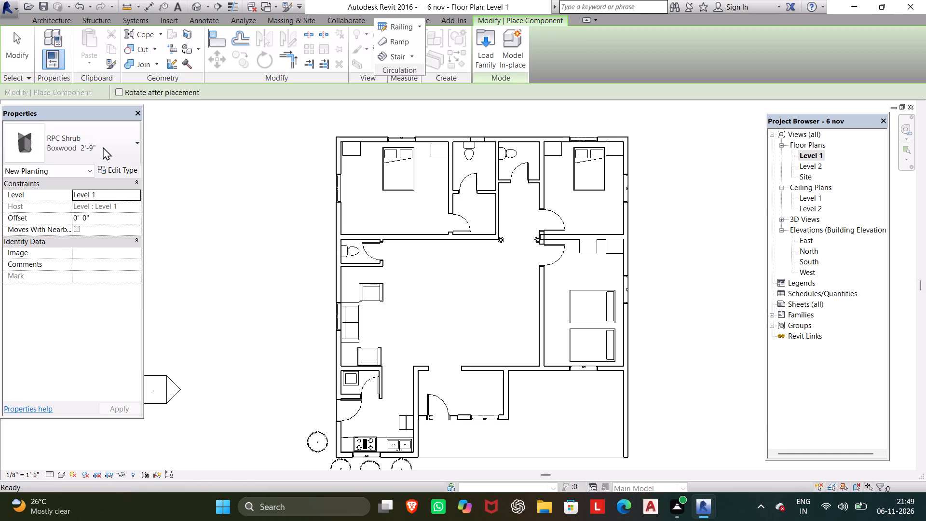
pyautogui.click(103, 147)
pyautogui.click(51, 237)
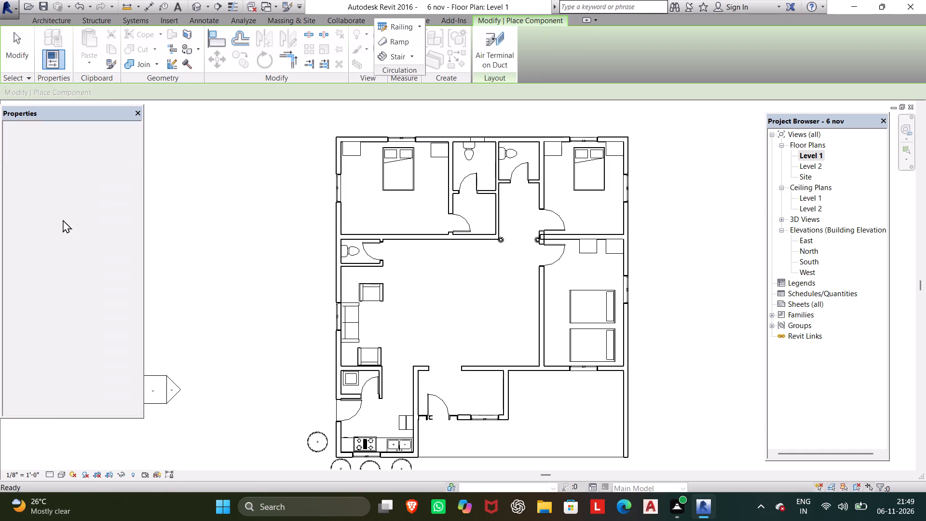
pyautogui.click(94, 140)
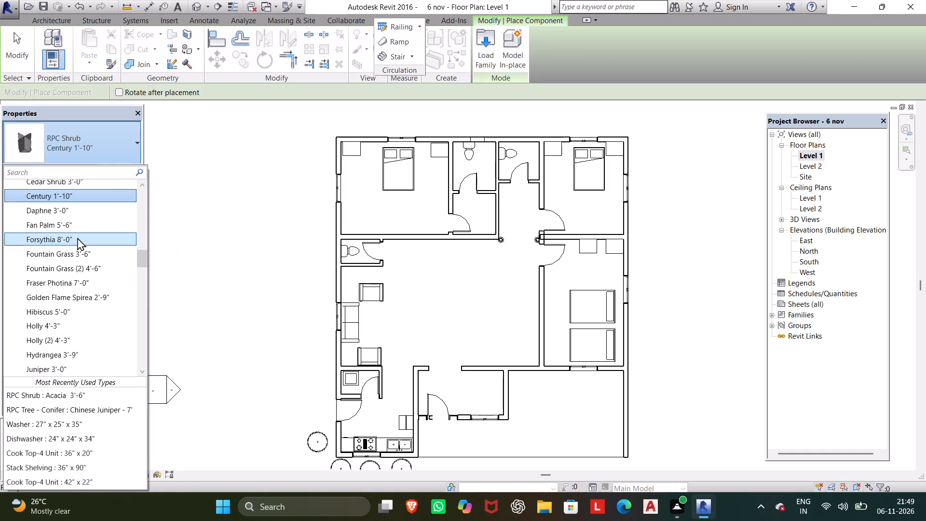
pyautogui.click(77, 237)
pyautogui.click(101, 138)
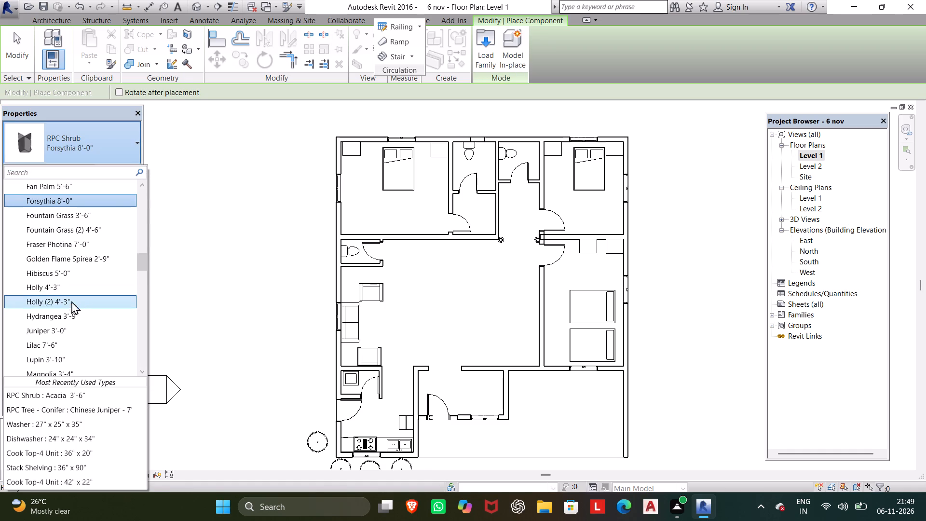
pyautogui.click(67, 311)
# Place one RPC Shrub Rhododendron 4'-0" outside the house, about 19' from the exterior wall beside the living area's sofas.
pyautogui.click(121, 132)
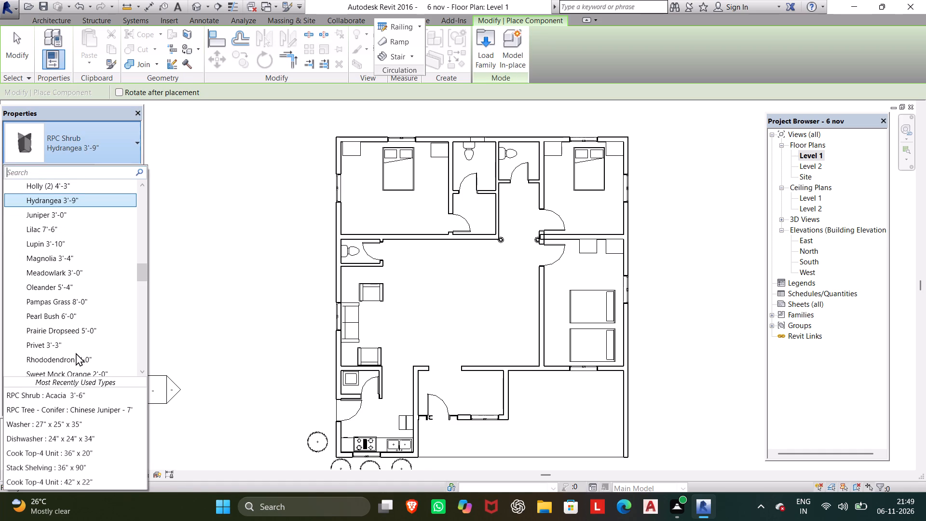
pyautogui.click(68, 358)
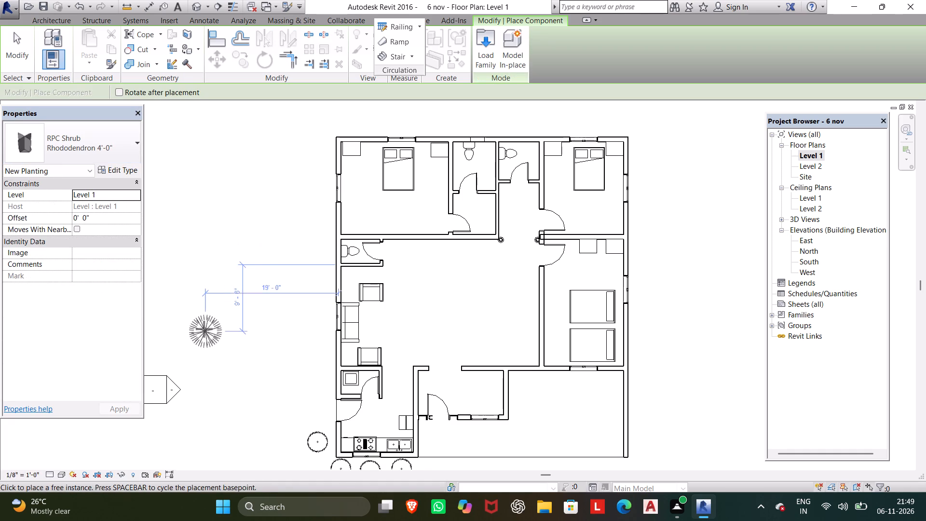
pyautogui.click(204, 326)
pyautogui.press('Escape')
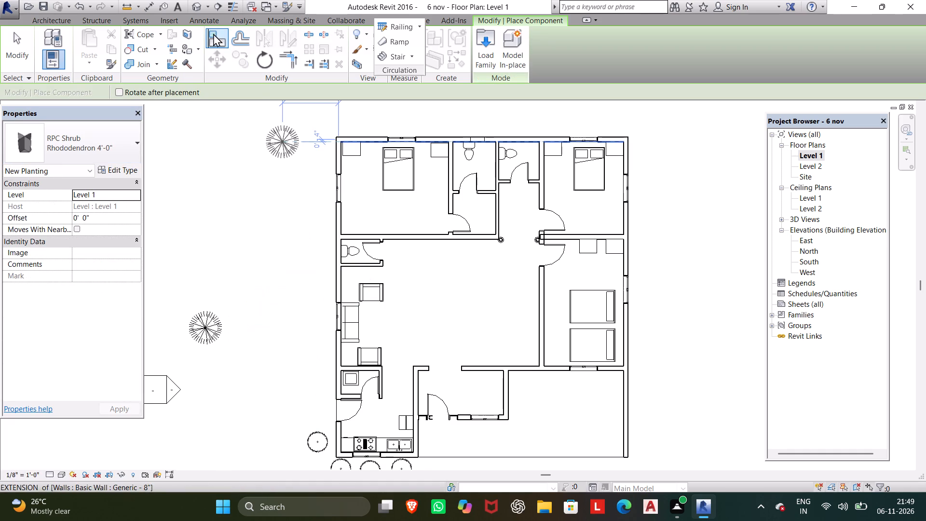
# Examine the placed rhododendron shrub beside the house in the 3D view, ending back in the Level 1 floor plan.
pyautogui.click(196, 4)
pyautogui.scroll(-1, 334, 172)
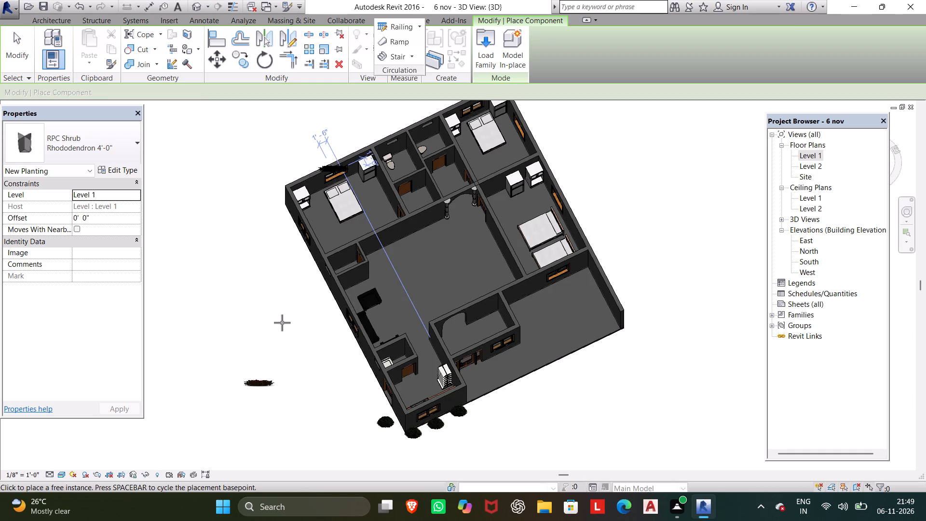
pyautogui.scroll(1, 285, 331)
pyautogui.moveTo(285, 331); pyautogui.dragTo(293, 323, button='middle')
pyautogui.press('Escape')
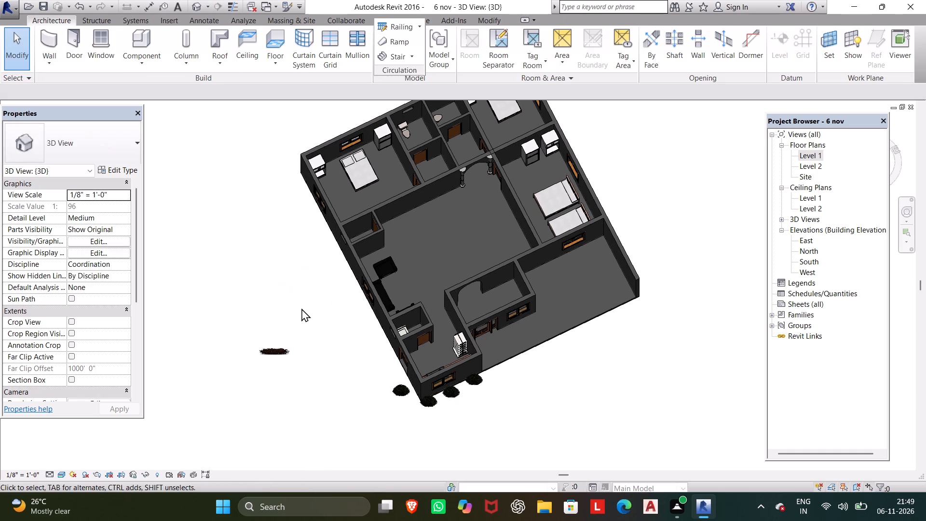
pyautogui.press('Escape')
pyautogui.press('Escape')
pyautogui.keyDown('shift'); pyautogui.moveTo(307, 316); pyautogui.dragTo(325, 226, button='middle'); pyautogui.keyUp('shift')
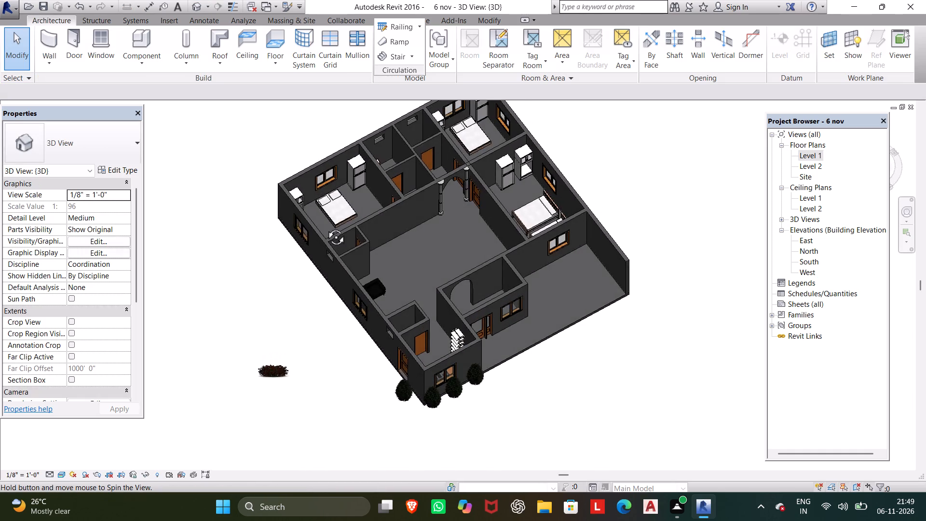
pyautogui.keyDown('shift'); pyautogui.moveTo(325, 226); pyautogui.dragTo(335, 55, button='middle'); pyautogui.keyUp('shift')
pyautogui.keyDown('shift'); pyautogui.scroll(1, 335, 57); pyautogui.keyUp('shift')
pyautogui.moveTo(278, 305); pyautogui.dragTo(290, 256, button='middle')
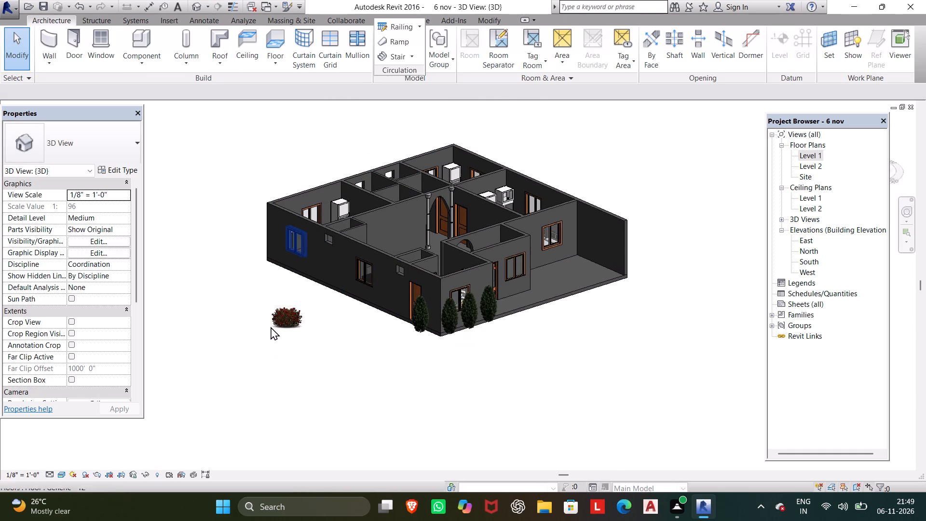
pyautogui.scroll(6, 282, 320)
pyautogui.scroll(2, 300, 366)
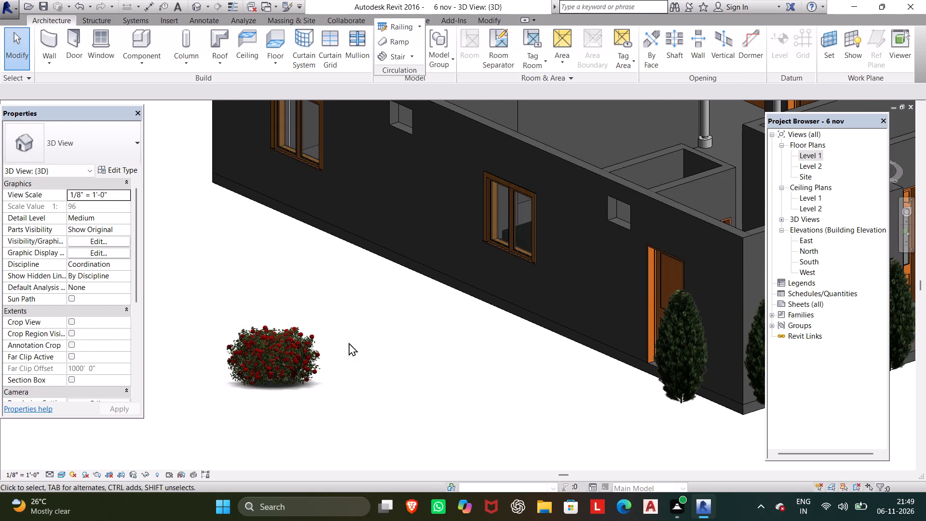
pyautogui.scroll(-3, 349, 326)
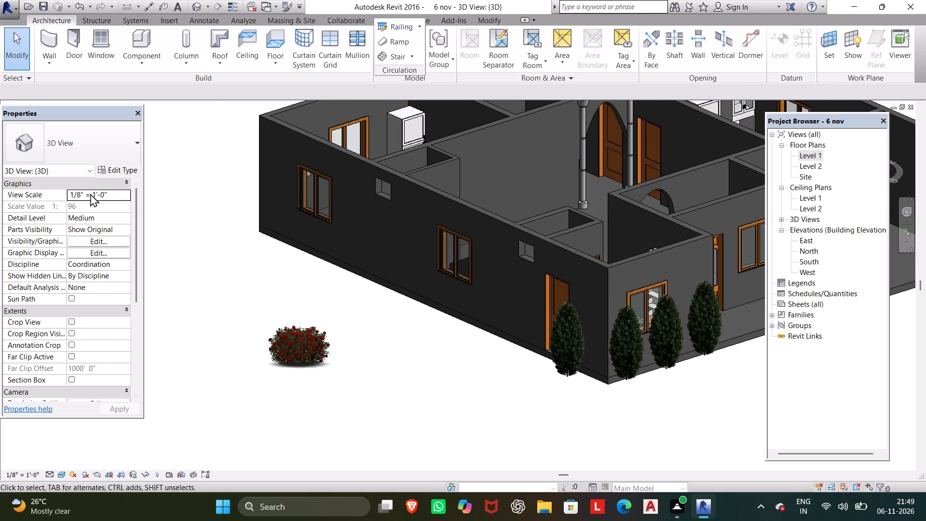
pyautogui.click(288, 360)
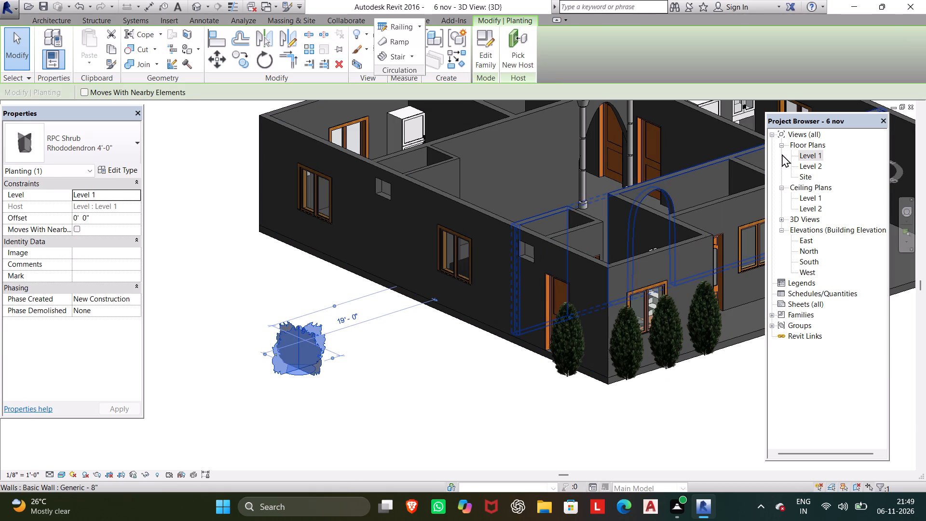
pyautogui.doubleClick(815, 154)
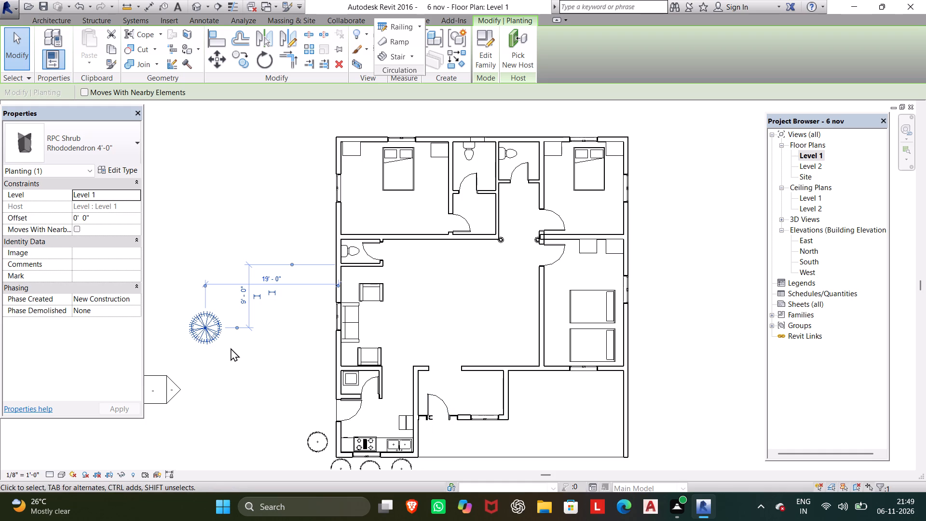
pyautogui.press('Escape')
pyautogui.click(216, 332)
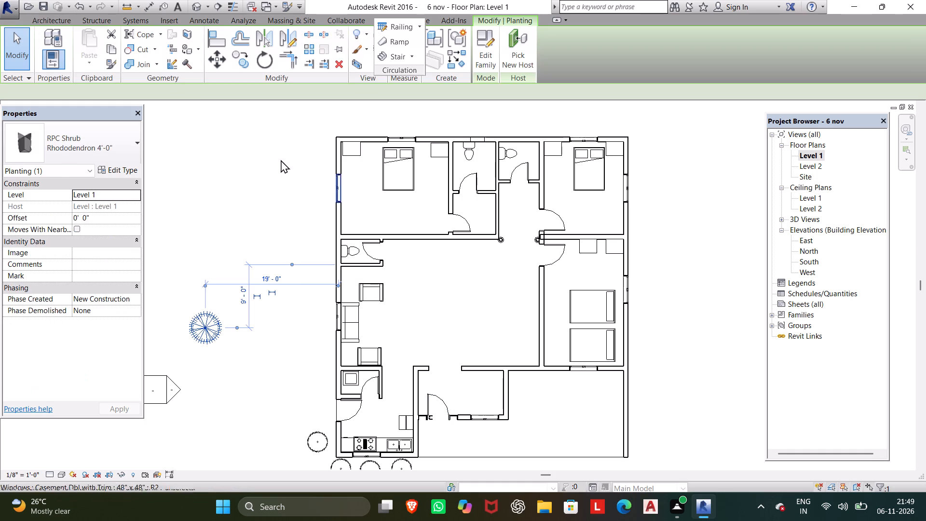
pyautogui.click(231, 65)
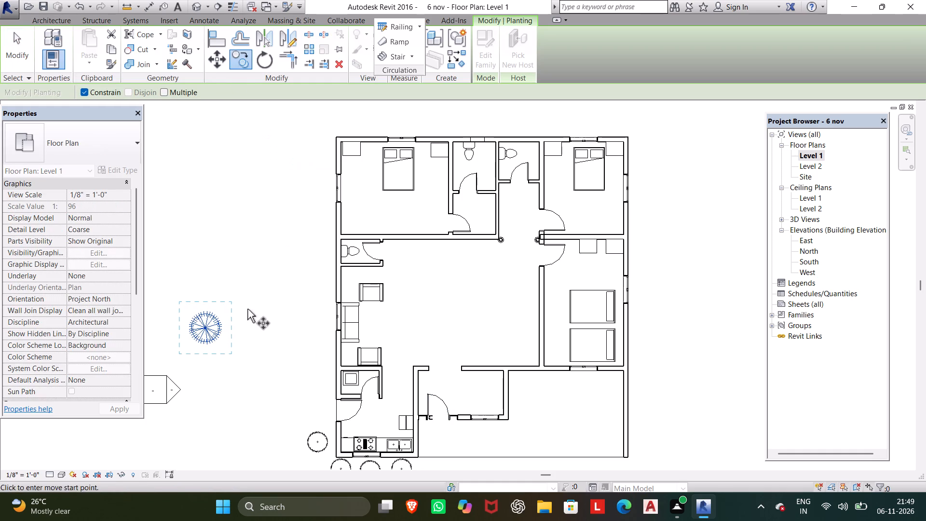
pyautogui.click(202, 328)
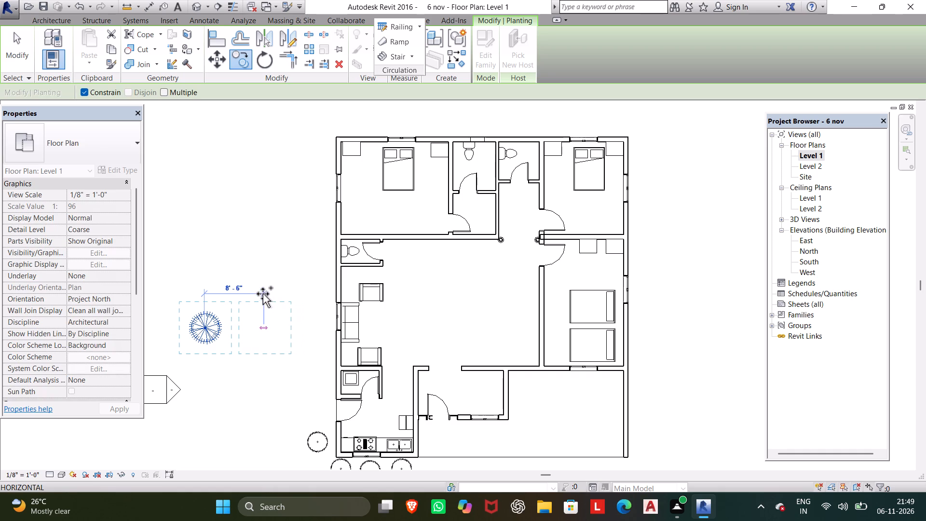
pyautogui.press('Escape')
# Set the Height type parameter of the placed Rhododendron shrub to 3'.
pyautogui.click(207, 322)
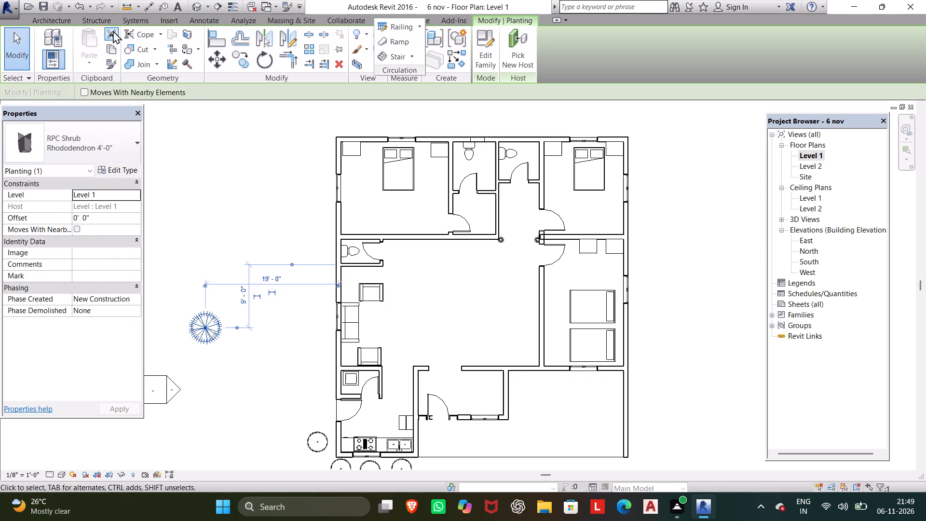
pyautogui.click(83, 138)
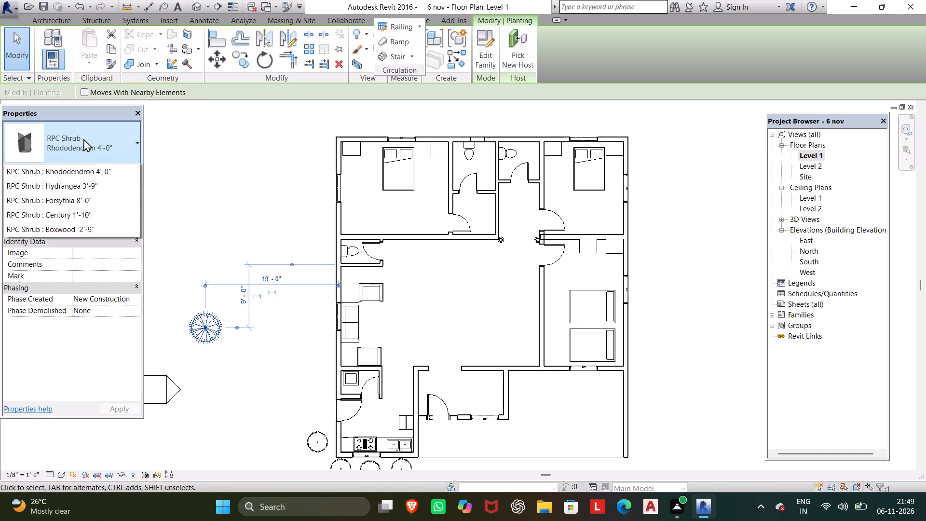
pyautogui.click(98, 145)
pyautogui.click(125, 170)
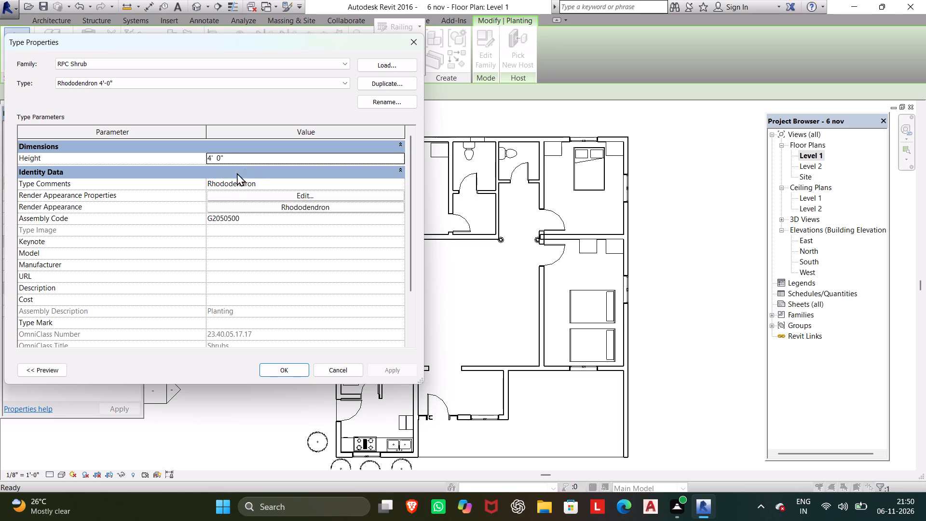
pyautogui.click(249, 164)
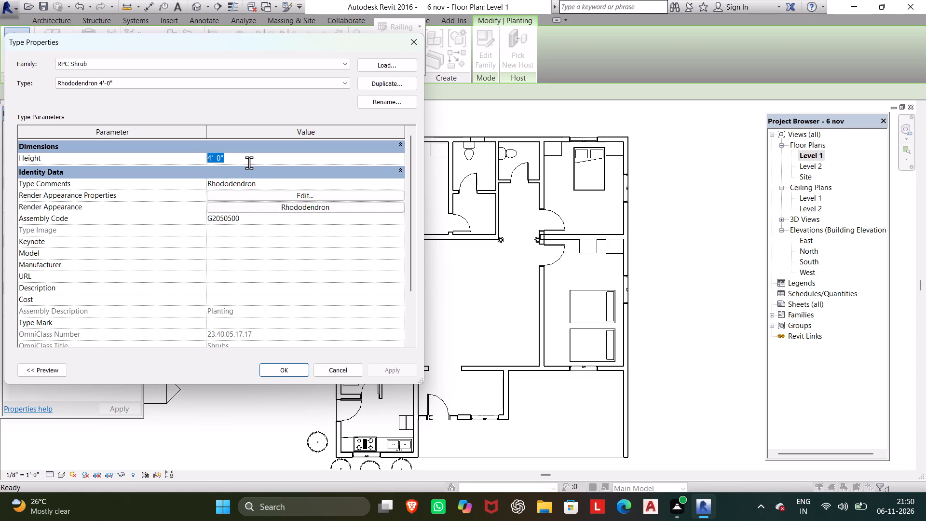
pyautogui.write("3'")
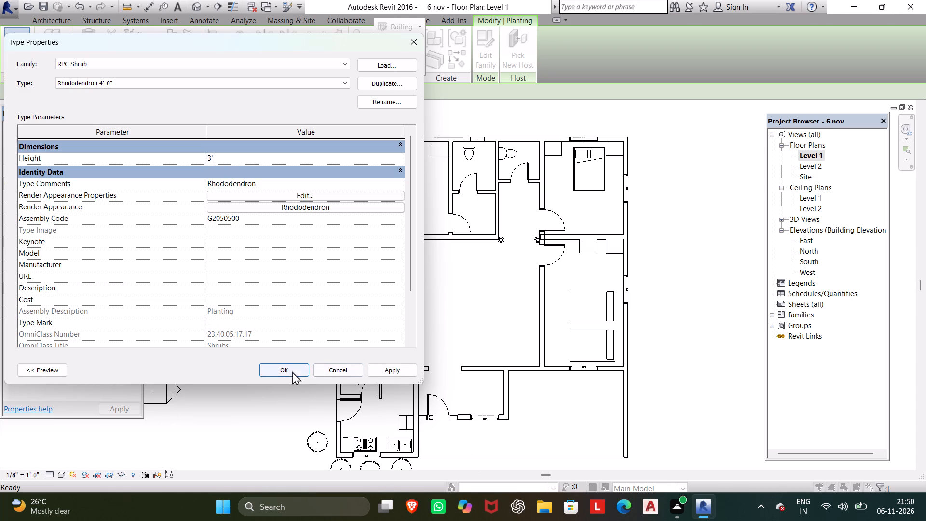
pyautogui.click(278, 375)
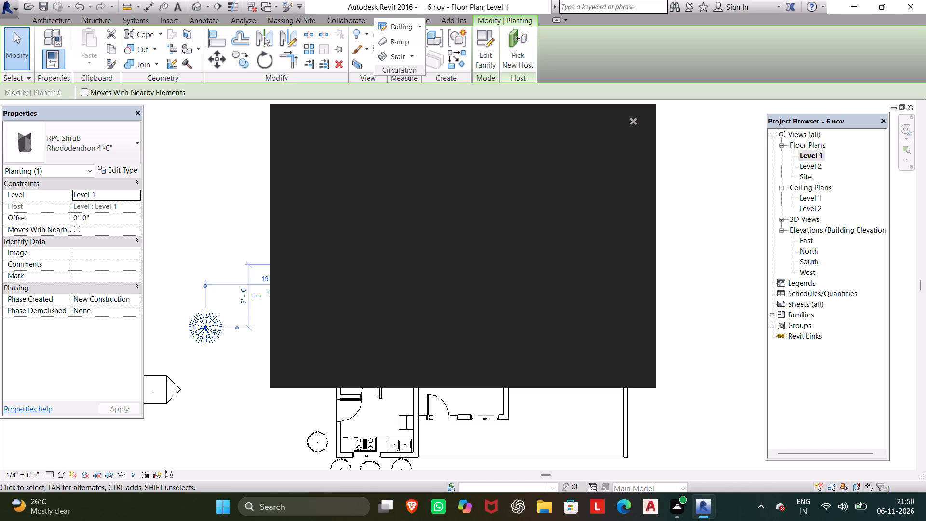
pyautogui.click(636, 123)
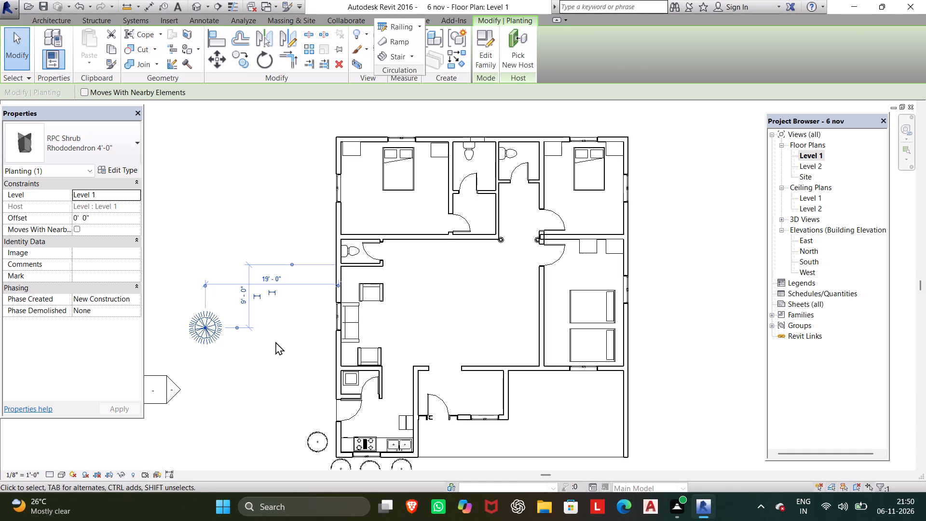
# Review the Rhododendron shrub's type parameters and its render appearance properties for other size settings.
pyautogui.click(111, 164)
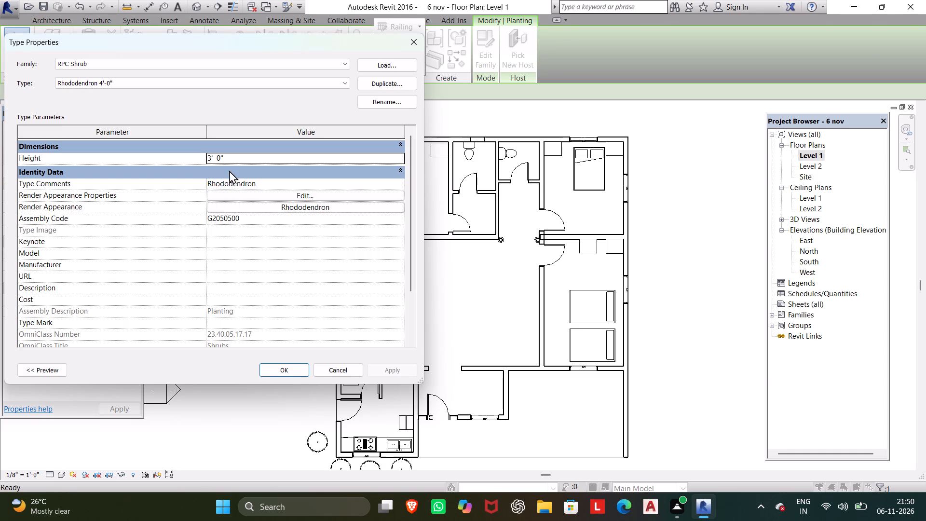
pyautogui.scroll(-2, 249, 214)
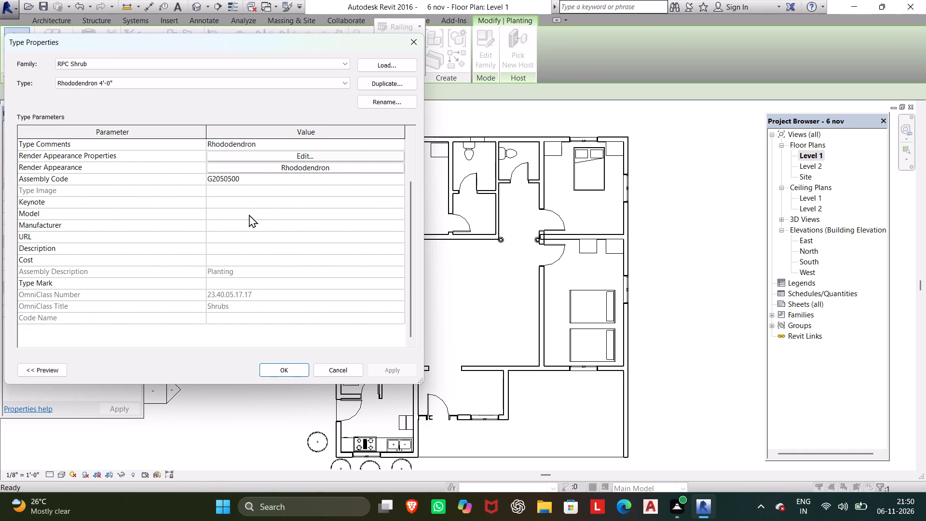
pyautogui.scroll(2, 249, 214)
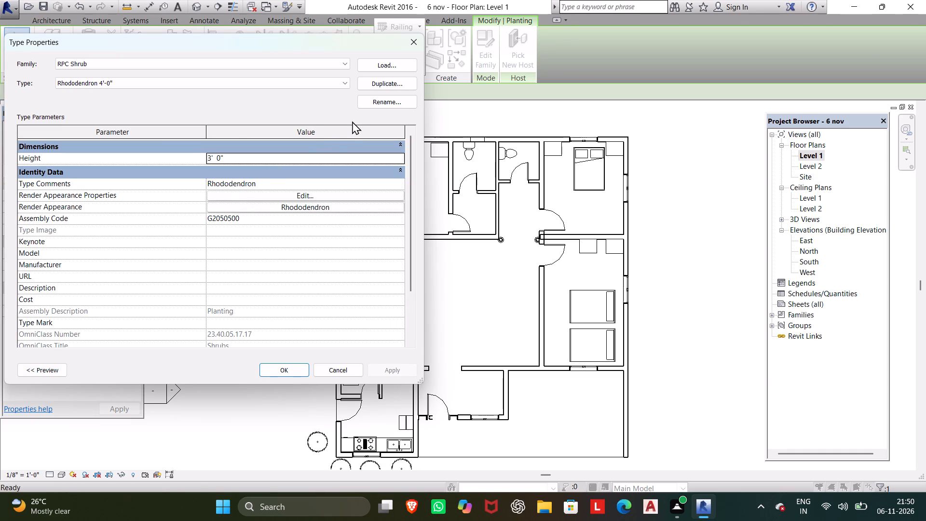
pyautogui.click(327, 192)
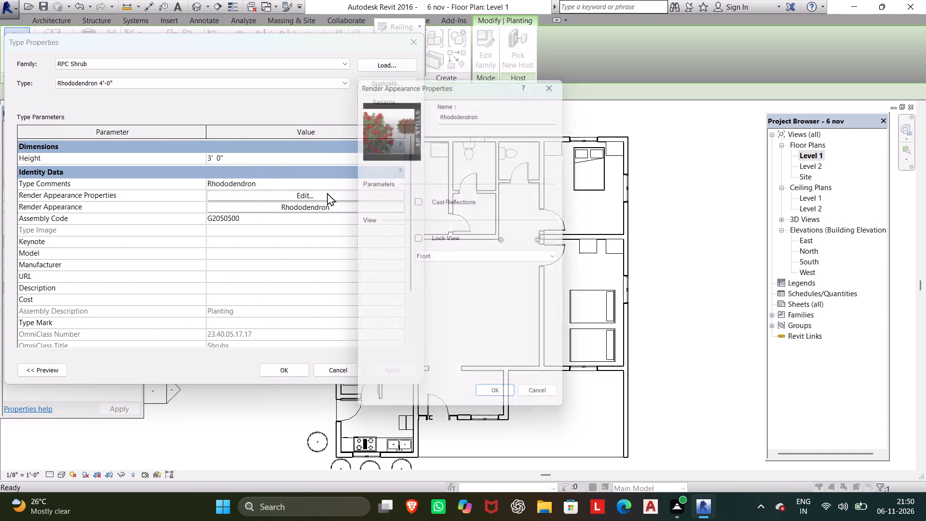
pyautogui.click(551, 86)
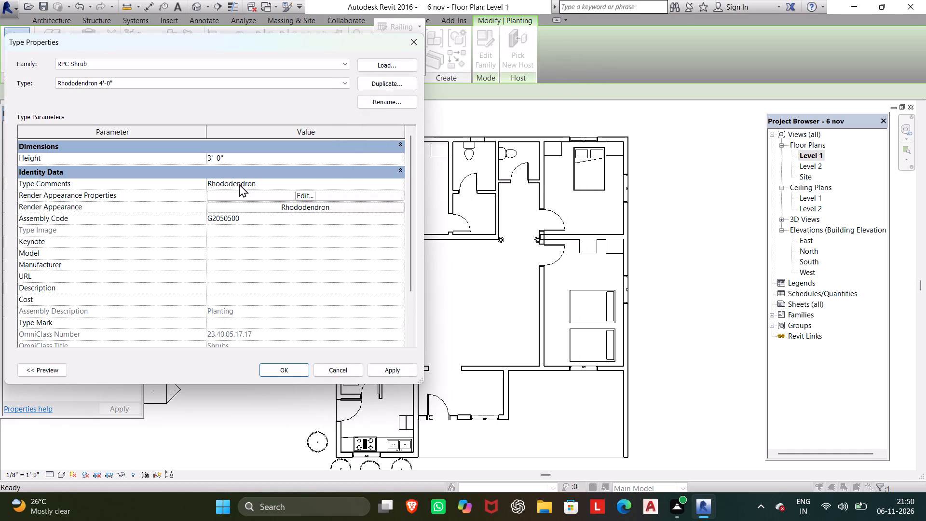
pyautogui.scroll(-2, 240, 183)
pyautogui.scroll(-3, 163, 218)
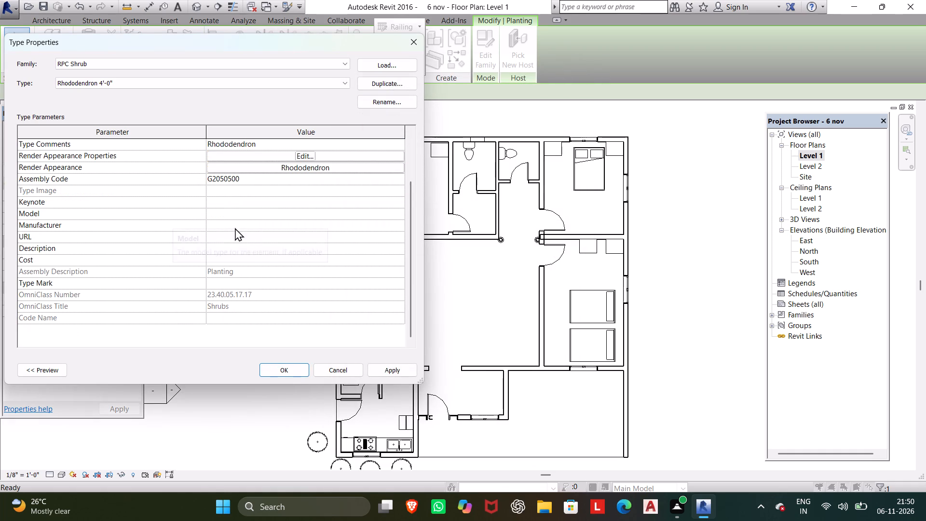
pyautogui.scroll(3, 266, 244)
pyautogui.click(277, 369)
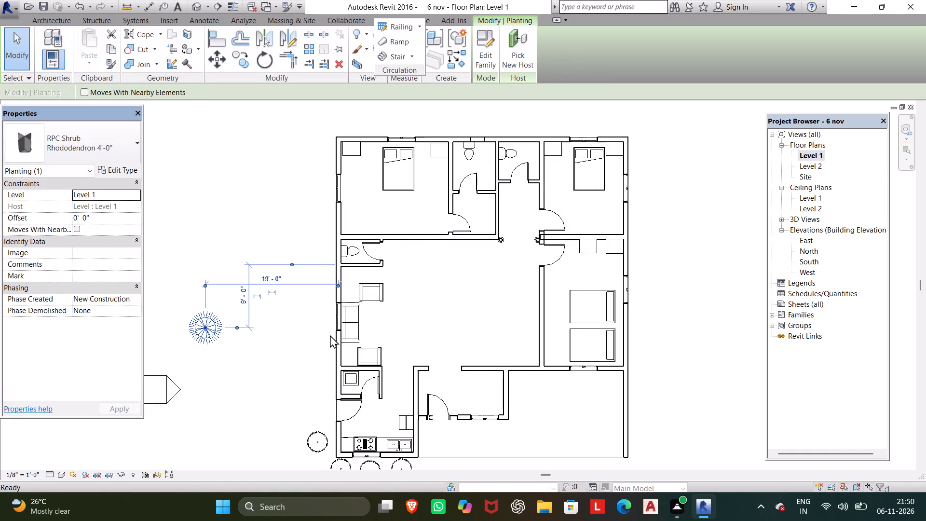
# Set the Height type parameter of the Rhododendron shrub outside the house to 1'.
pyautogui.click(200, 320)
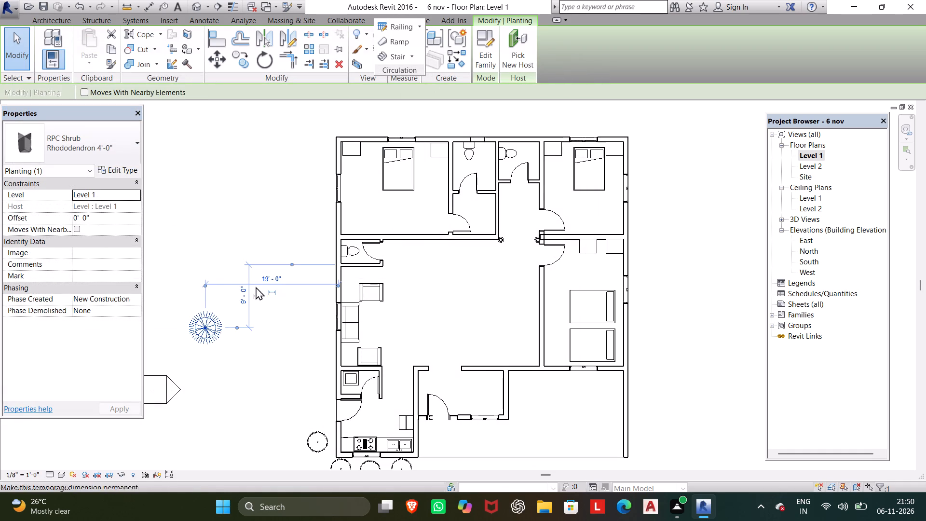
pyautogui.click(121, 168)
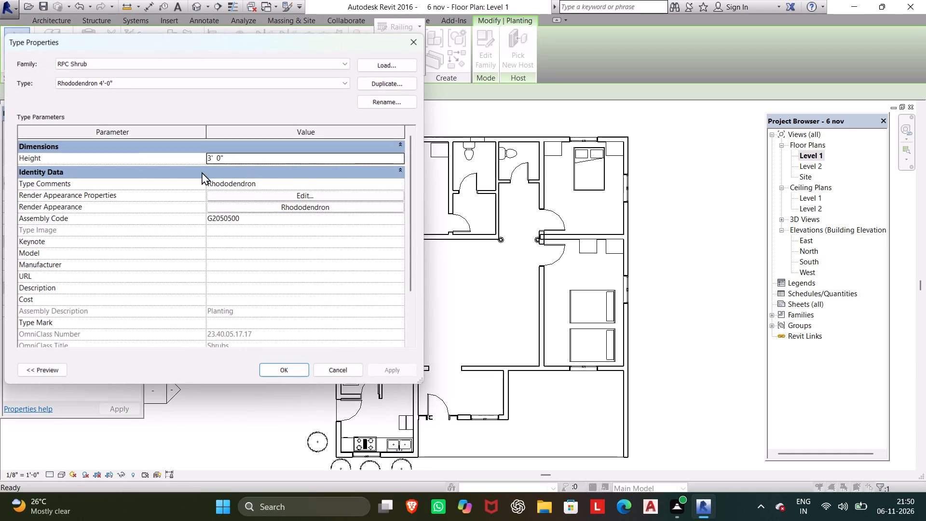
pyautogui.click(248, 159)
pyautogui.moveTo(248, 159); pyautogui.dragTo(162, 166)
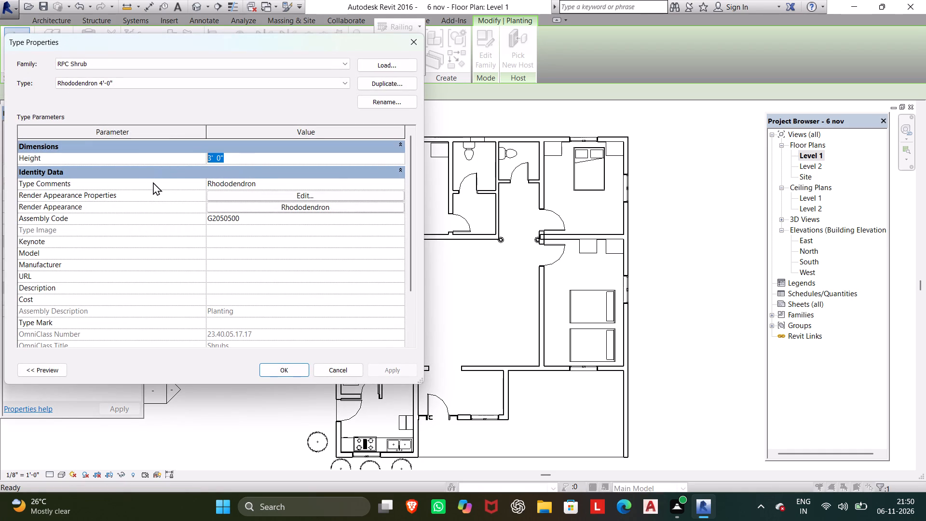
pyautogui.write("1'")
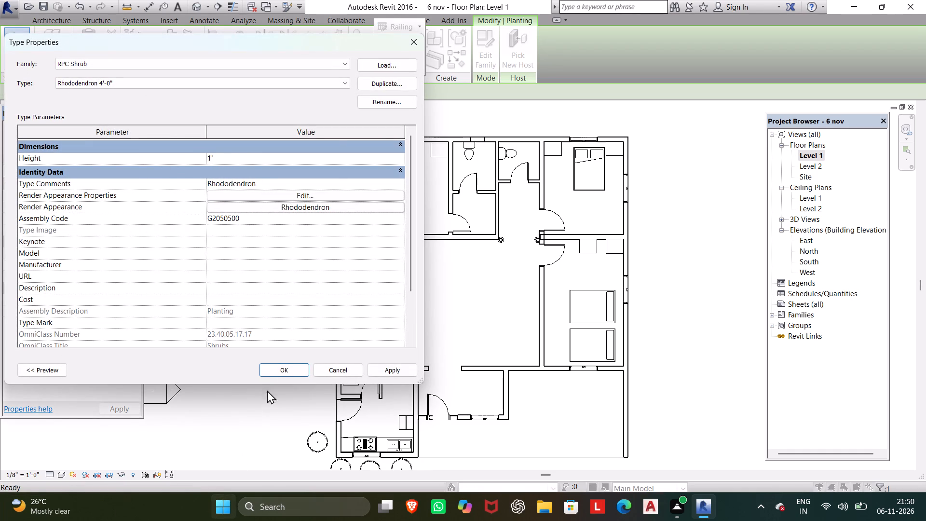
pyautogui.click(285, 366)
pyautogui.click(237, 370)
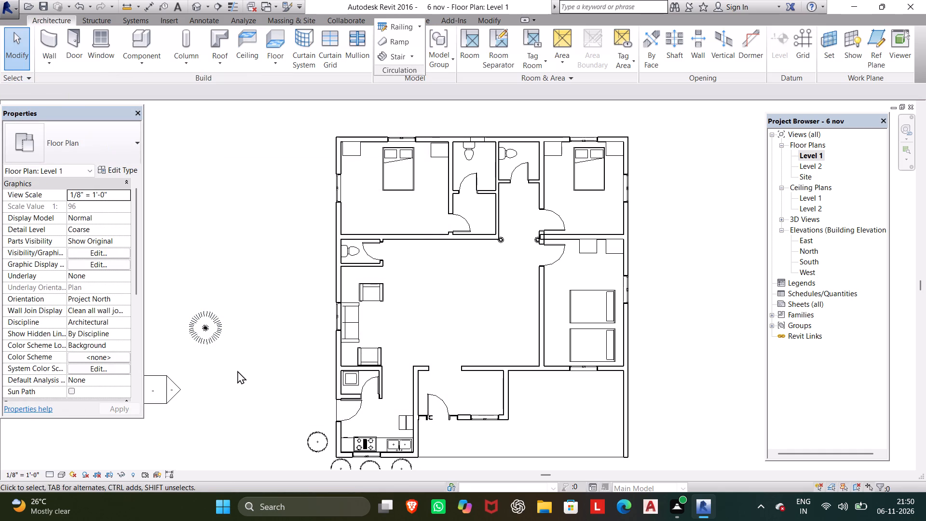
# Move the Rhododendron shrub from outside the house into the living area corner between the sofa and the armchair beside the washroom wall.
pyautogui.click(191, 323)
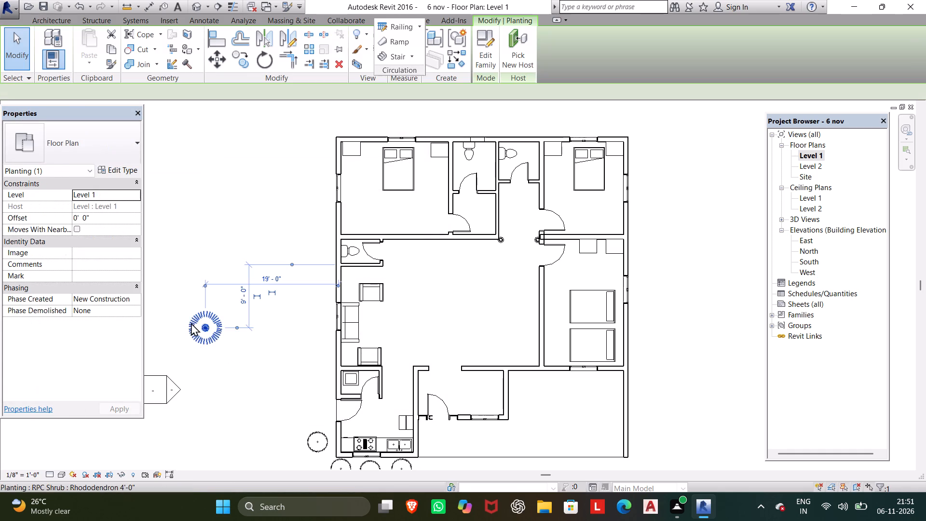
pyautogui.moveTo(204, 330); pyautogui.dragTo(359, 365)
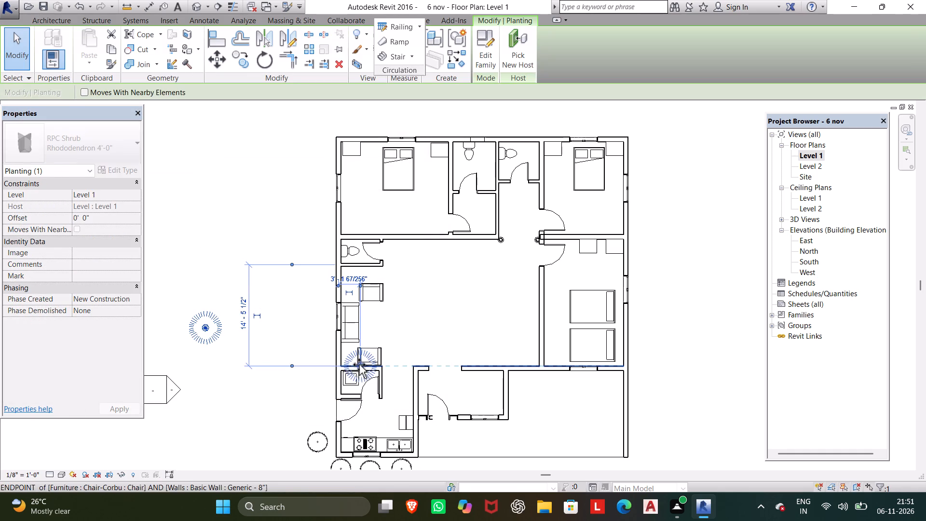
pyautogui.moveTo(359, 365); pyautogui.dragTo(377, 345)
pyautogui.moveTo(358, 357); pyautogui.dragTo(364, 347, button='right')
pyautogui.scroll(4, 361, 355)
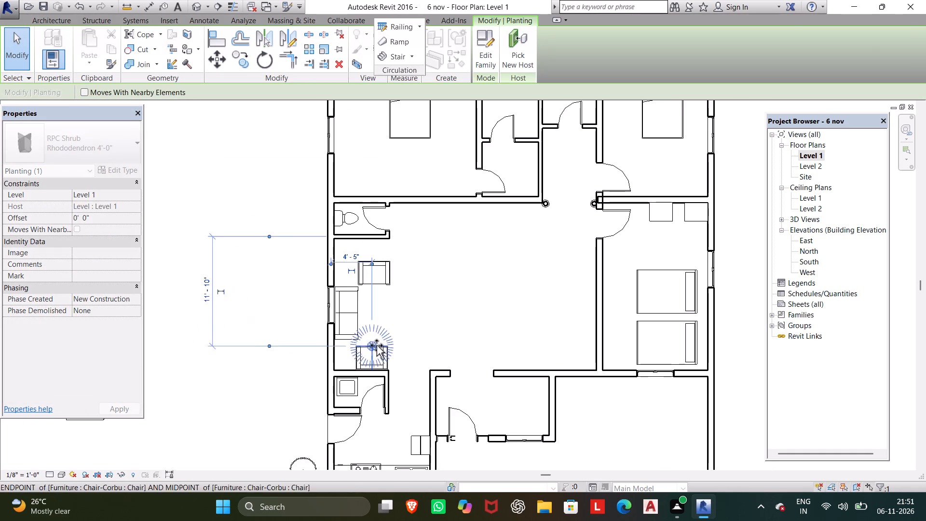
pyautogui.rightClick(377, 345)
pyautogui.scroll(2, 377, 345)
pyautogui.moveTo(377, 345); pyautogui.dragTo(328, 372)
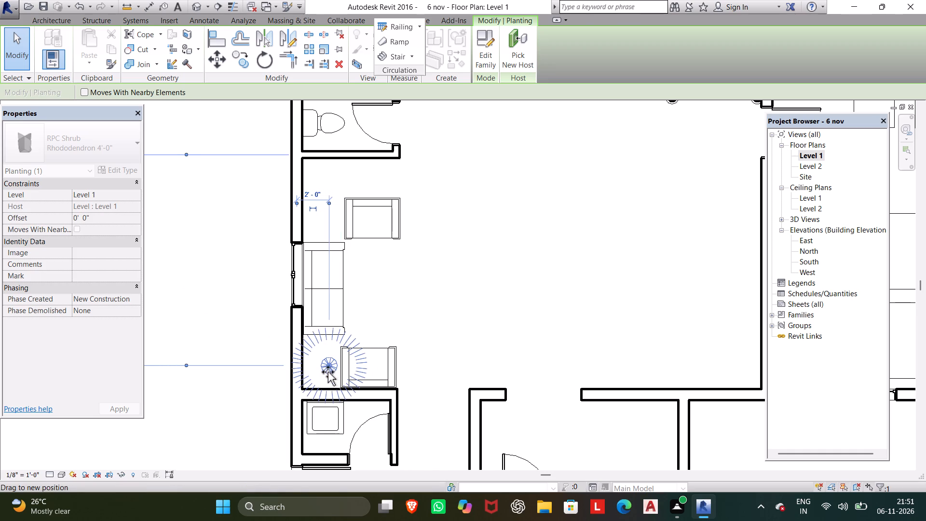
pyautogui.moveTo(328, 372); pyautogui.dragTo(470, 353)
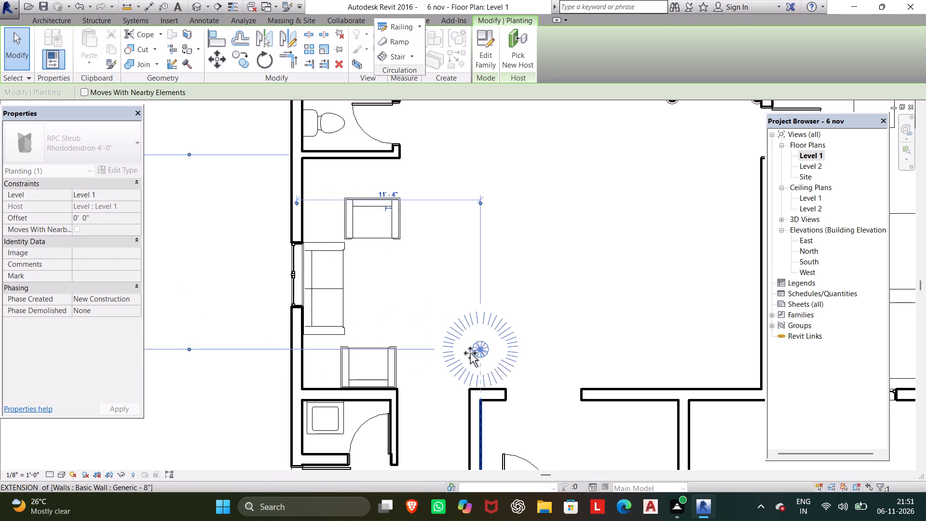
pyautogui.moveTo(470, 353); pyautogui.dragTo(325, 369)
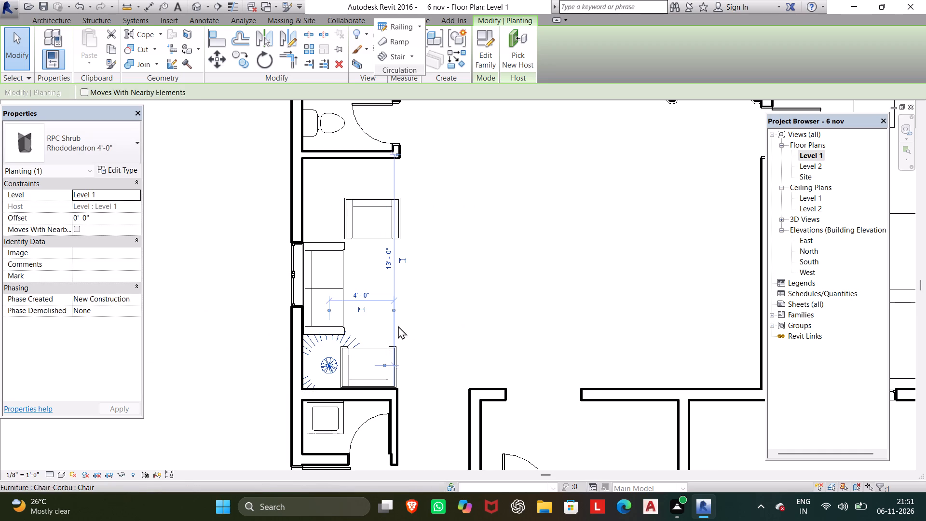
pyautogui.press('Escape')
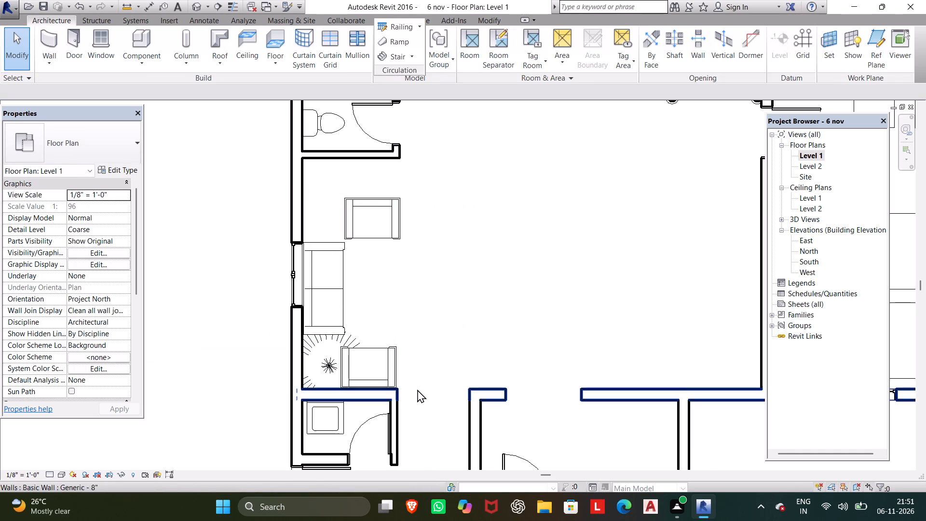
# Delete the Corbu armchair that overlaps the shrub in the living area corner.
pyautogui.scroll(9, 417, 386)
pyautogui.click(330, 347)
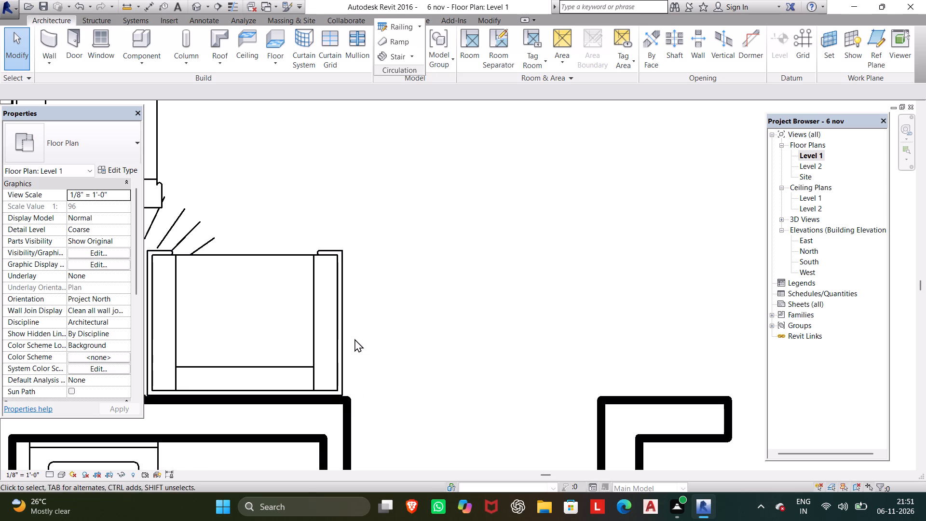
pyautogui.click(338, 343)
pyautogui.press('Delete')
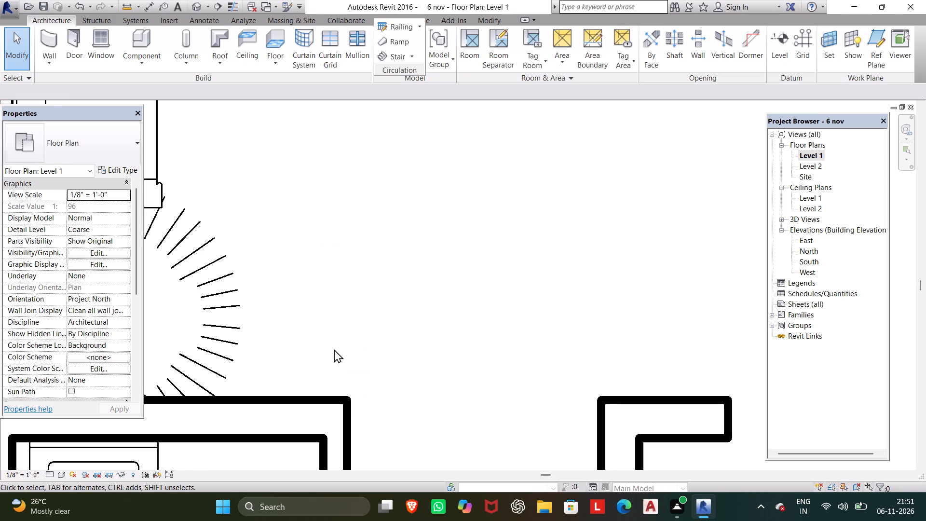
# Nudge the shrub clear of the corner walls, about 3'-9" from the washroom's door-side wall and closer to the sofa.
pyautogui.scroll(-3, 338, 349)
pyautogui.scroll(-2, 335, 272)
pyautogui.moveTo(335, 272); pyautogui.dragTo(368, 266, button='middle')
pyautogui.click(290, 339)
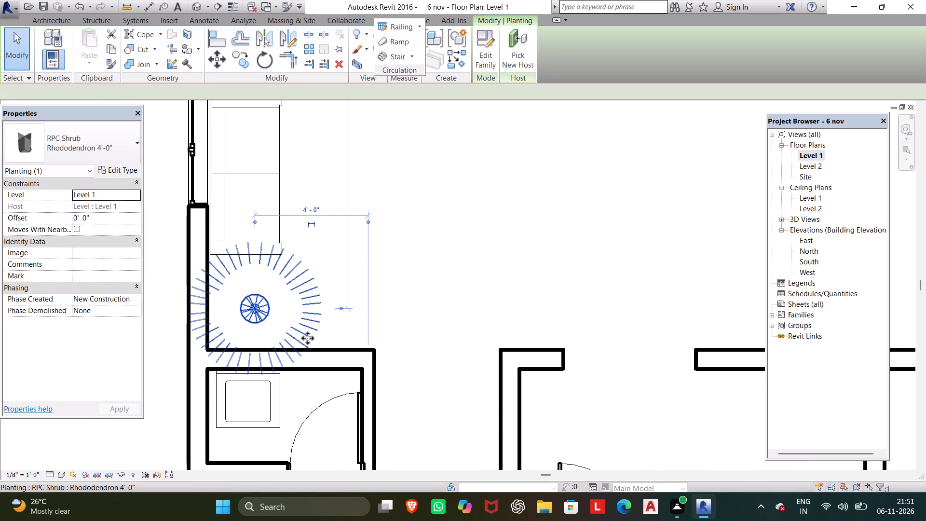
pyautogui.press('Right')
pyautogui.press('Right')
pyautogui.press('Right')
pyautogui.press('Up')
pyautogui.press('Down')
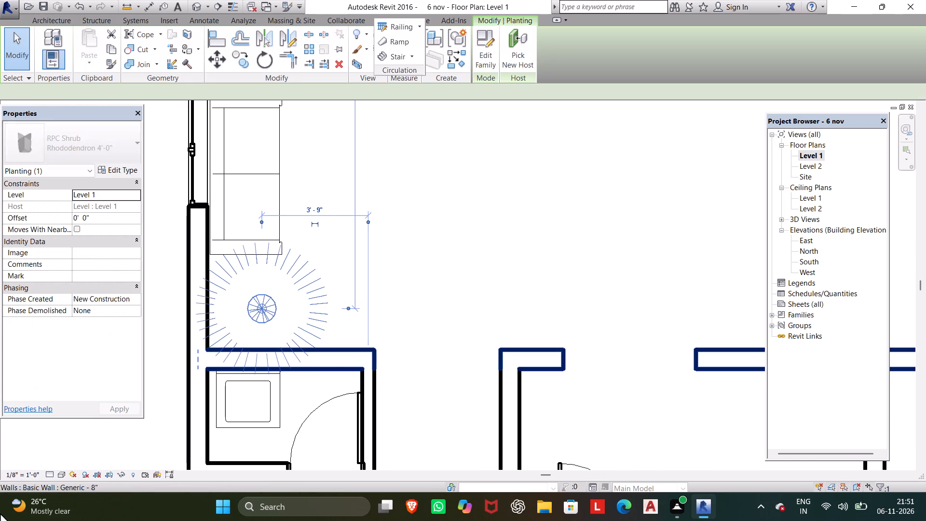
pyautogui.press('Up')
pyautogui.press('Up')
pyautogui.press('Up')
pyautogui.press('Up')
pyautogui.press('Up')
pyautogui.press('Up')
pyautogui.press('Up')
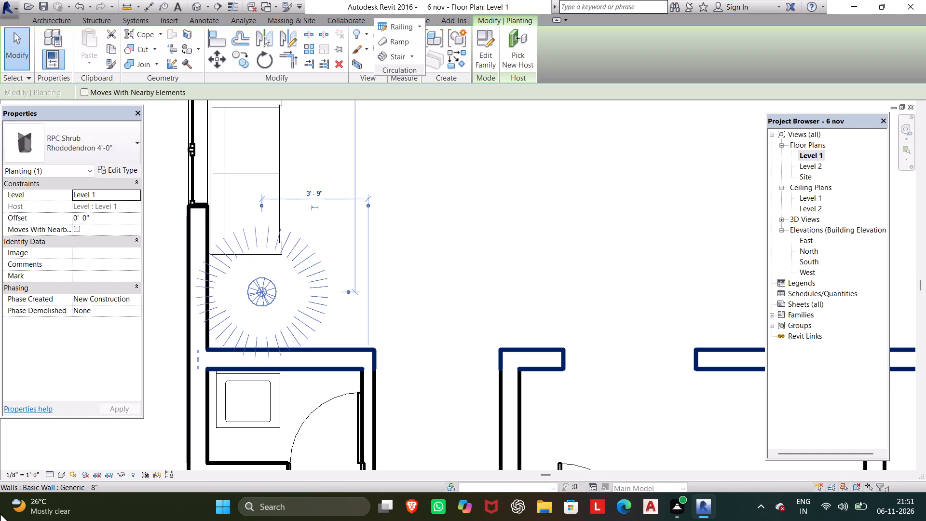
pyautogui.press('Up')
pyautogui.press('Up')
pyautogui.press('Up')
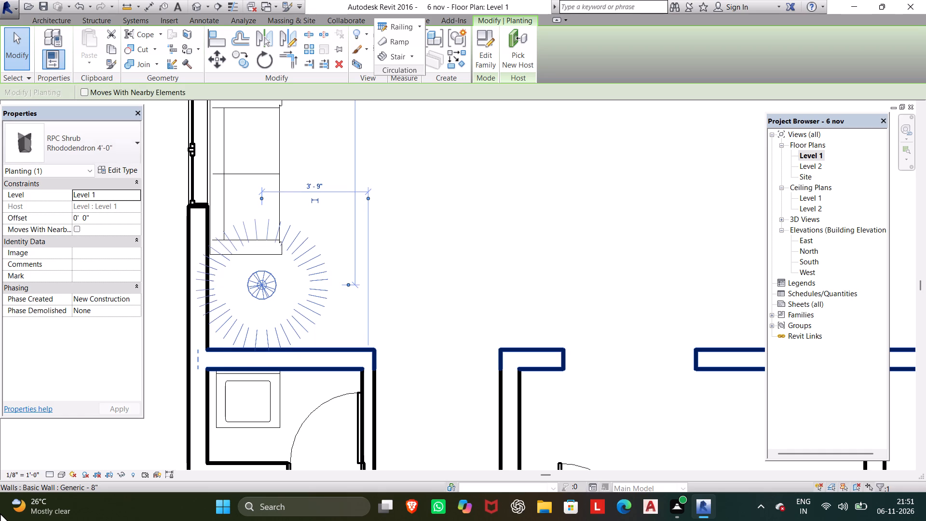
pyautogui.click(511, 289)
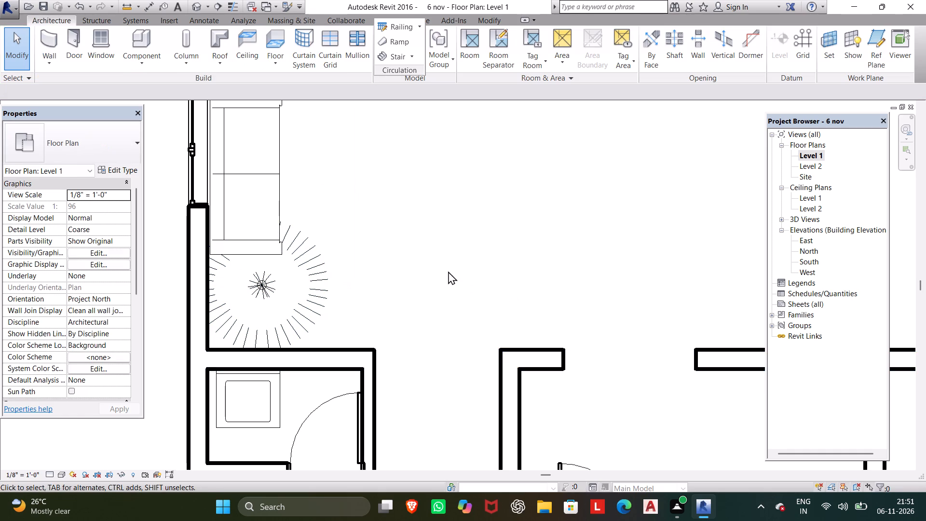
# Examine the shrub beside the living area sofa in the 3D view, looking at it closely from above.
pyautogui.scroll(-2, 382, 233)
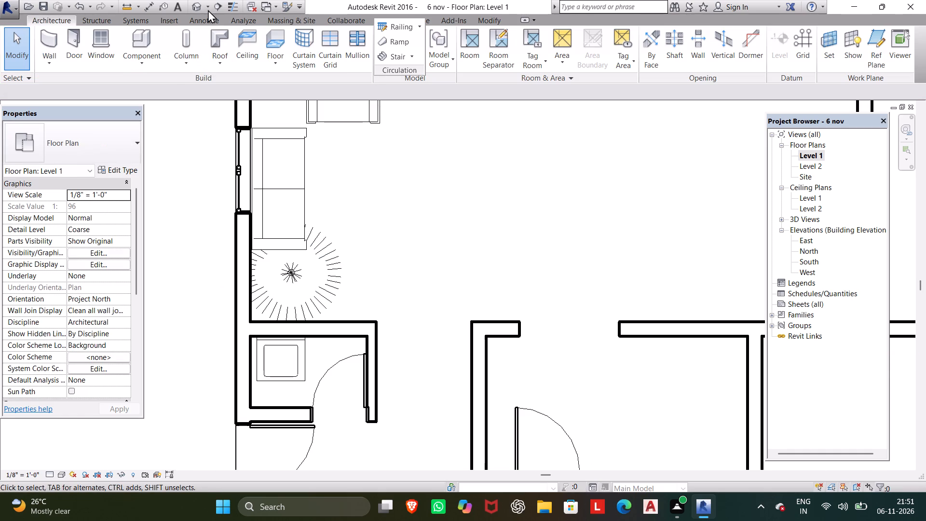
pyautogui.click(198, 7)
pyautogui.moveTo(515, 182); pyautogui.dragTo(516, 193, button='middle')
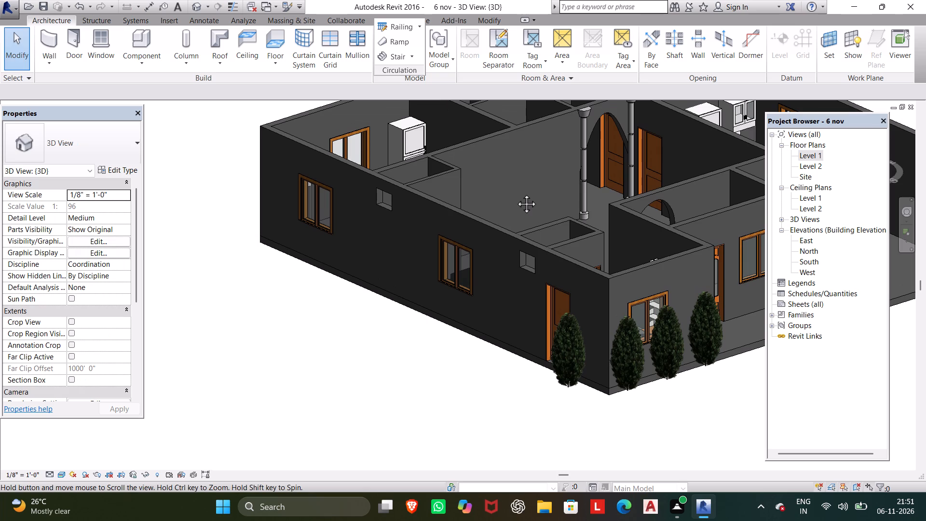
pyautogui.moveTo(516, 193); pyautogui.dragTo(414, 304, button='middle')
pyautogui.moveTo(522, 259); pyautogui.dragTo(337, 265, button='middle')
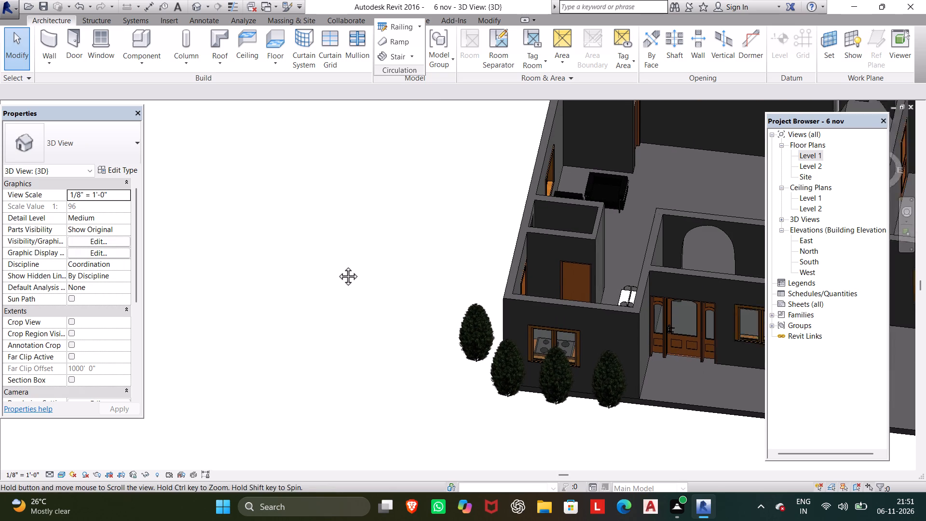
pyautogui.moveTo(337, 265); pyautogui.dragTo(327, 265, button='middle')
pyautogui.moveTo(573, 169); pyautogui.dragTo(489, 240, button='middle')
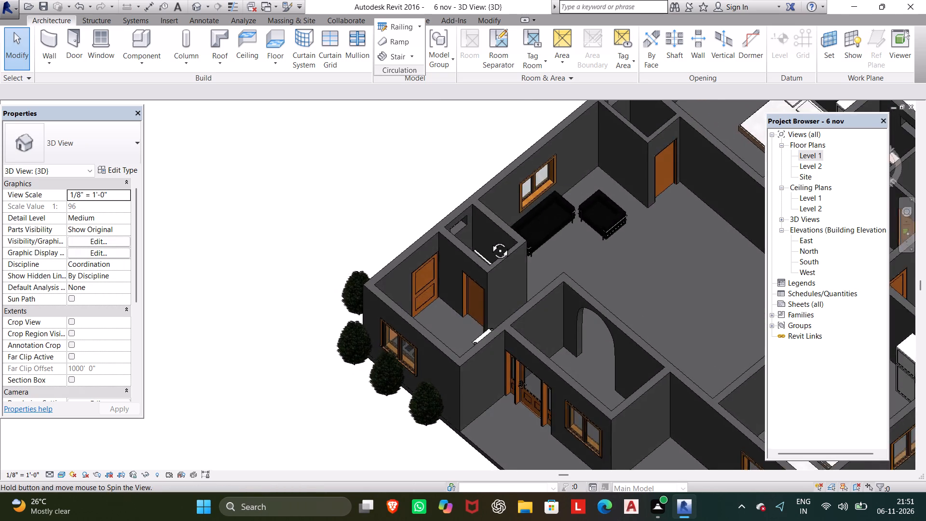
pyautogui.moveTo(489, 240); pyautogui.dragTo(468, 251, button='middle')
pyautogui.scroll(-1, 746, 229)
pyautogui.moveTo(725, 244); pyautogui.dragTo(697, 254, button='middle')
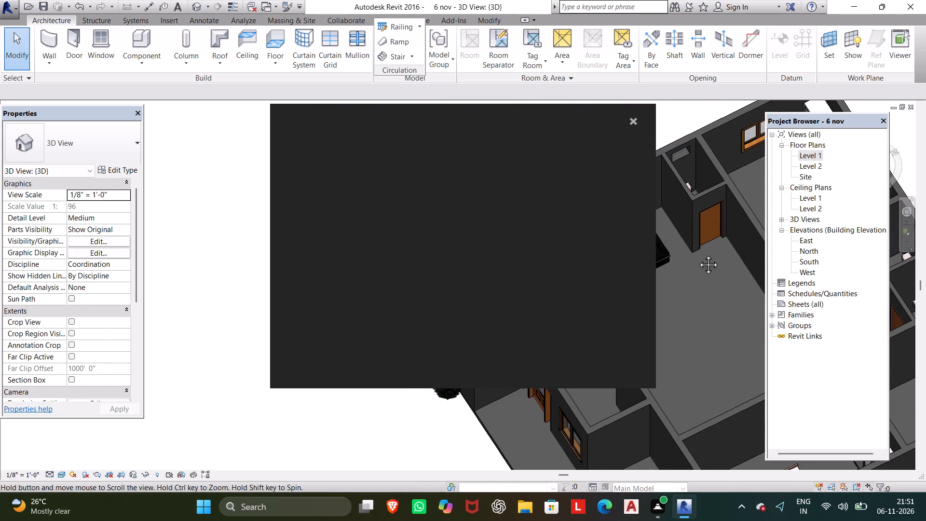
pyautogui.moveTo(697, 254); pyautogui.dragTo(690, 255, button='middle')
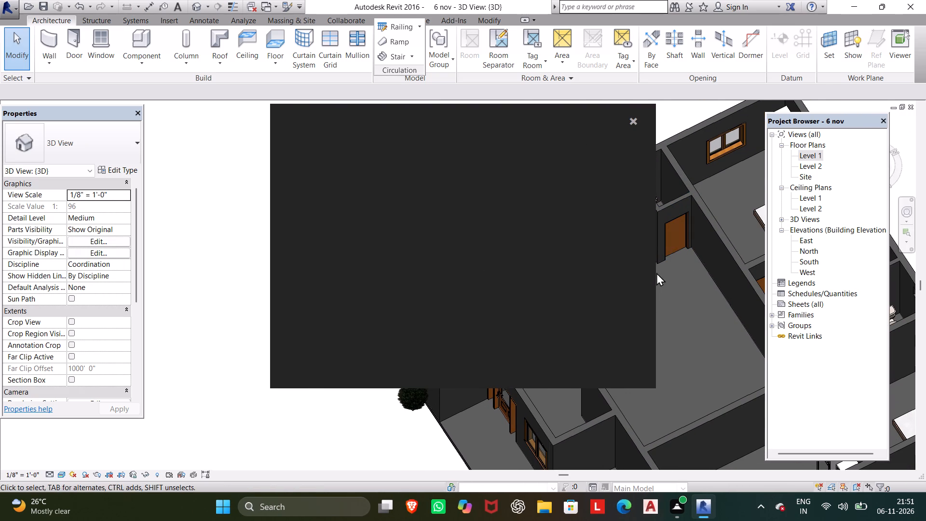
pyautogui.click(636, 115)
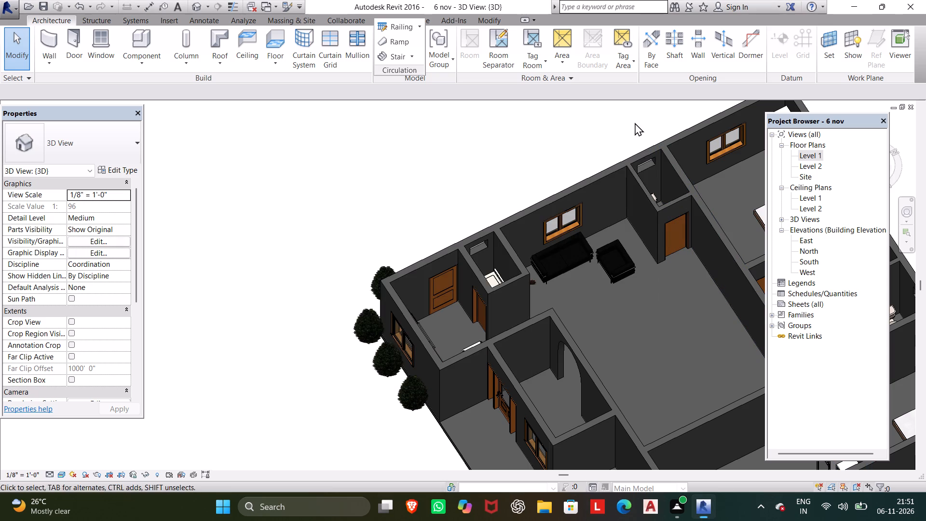
pyautogui.scroll(-1, 642, 254)
pyautogui.moveTo(647, 259); pyautogui.dragTo(620, 285, button='middle')
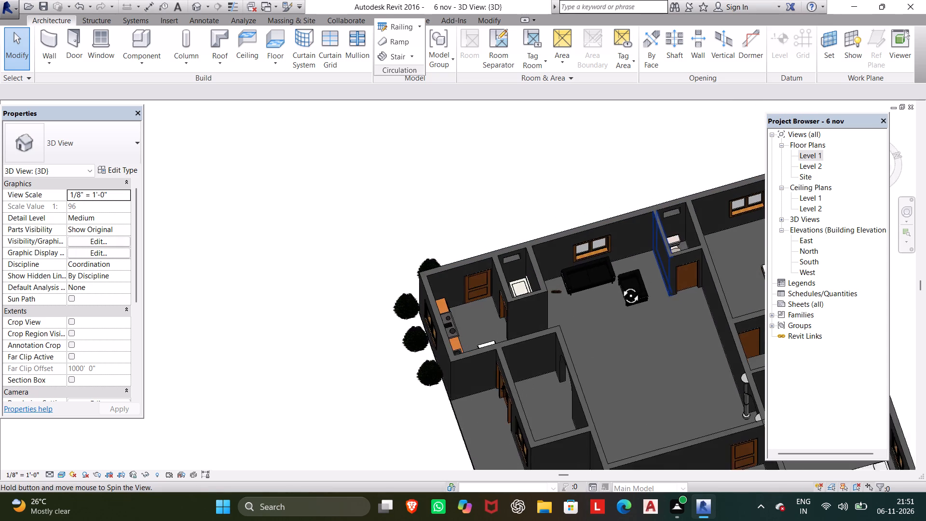
pyautogui.moveTo(620, 285); pyautogui.dragTo(576, 309, button='middle')
pyautogui.scroll(2, 572, 309)
pyautogui.moveTo(572, 308); pyautogui.dragTo(599, 213, button='middle')
pyautogui.scroll(1, 597, 219)
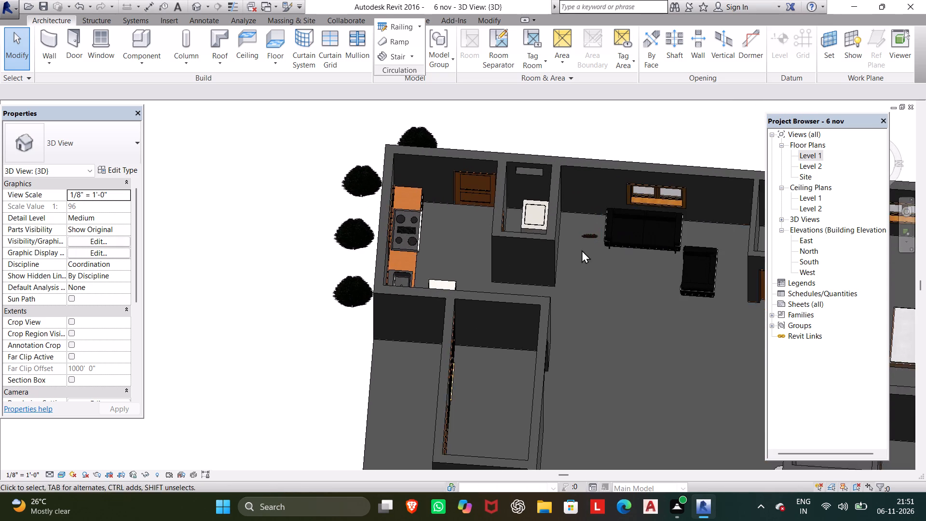
pyautogui.scroll(16, 582, 250)
pyautogui.moveTo(596, 254); pyautogui.dragTo(568, 210, button='middle')
pyautogui.keyDown('shift'); pyautogui.scroll(1, 596, 254); pyautogui.keyUp('shift')
pyautogui.moveTo(623, 268); pyautogui.dragTo(511, 139, button='middle')
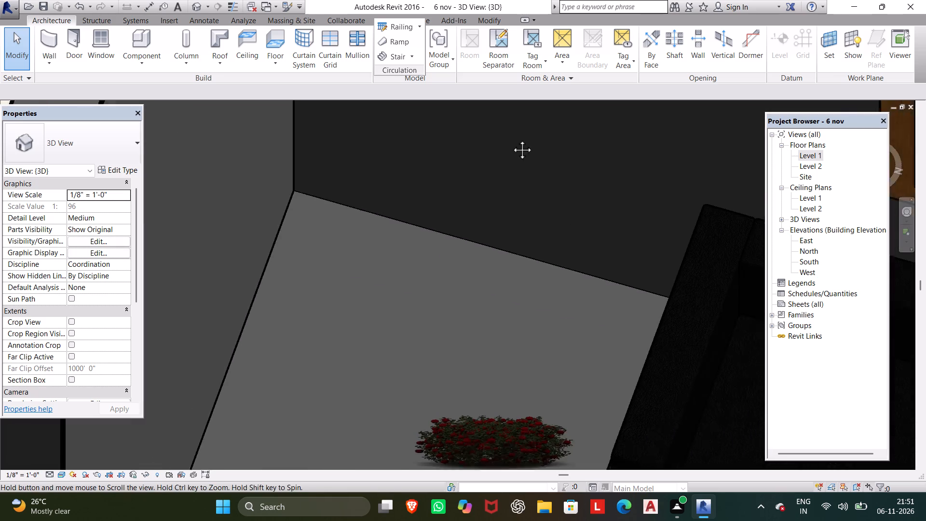
pyautogui.moveTo(511, 139); pyautogui.dragTo(500, 105, button='middle')
# Set the Height type parameter of the Rhododendron shrub in the living area to 4'.
pyautogui.click(475, 376)
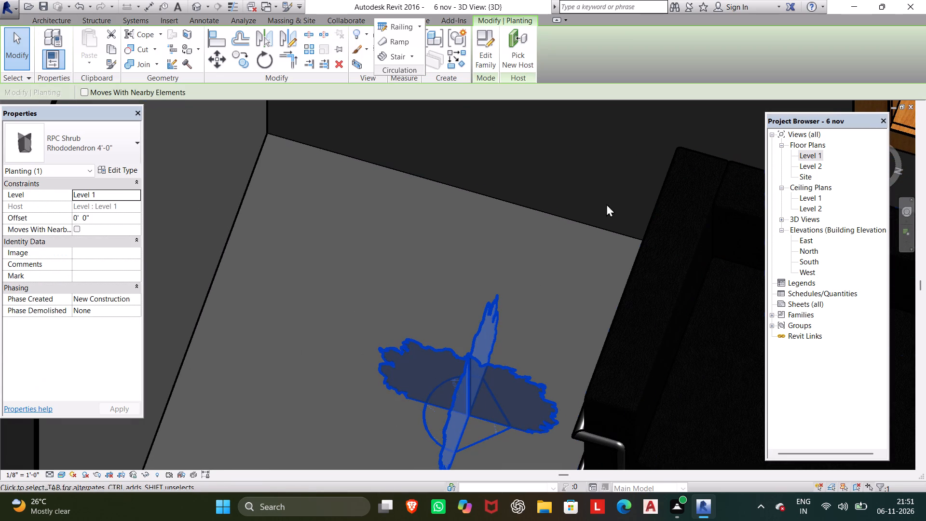
pyautogui.click(117, 174)
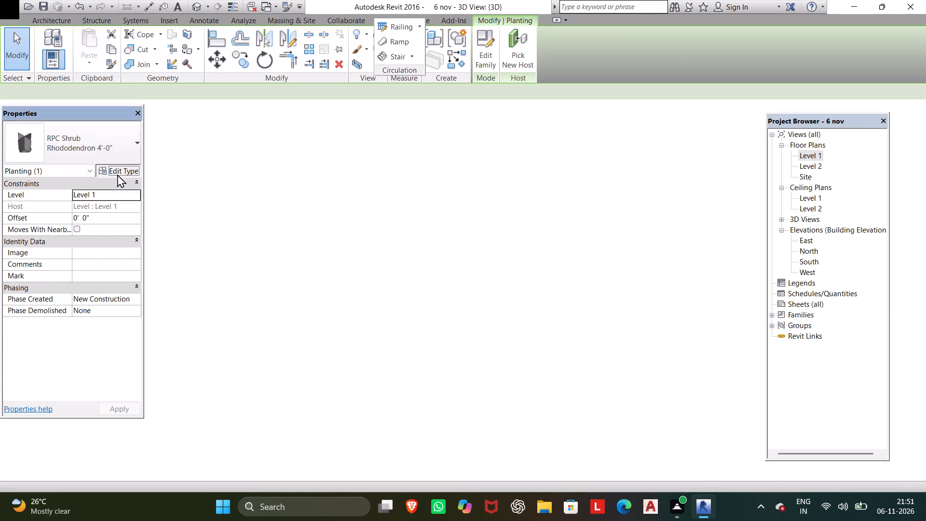
pyautogui.click(275, 160)
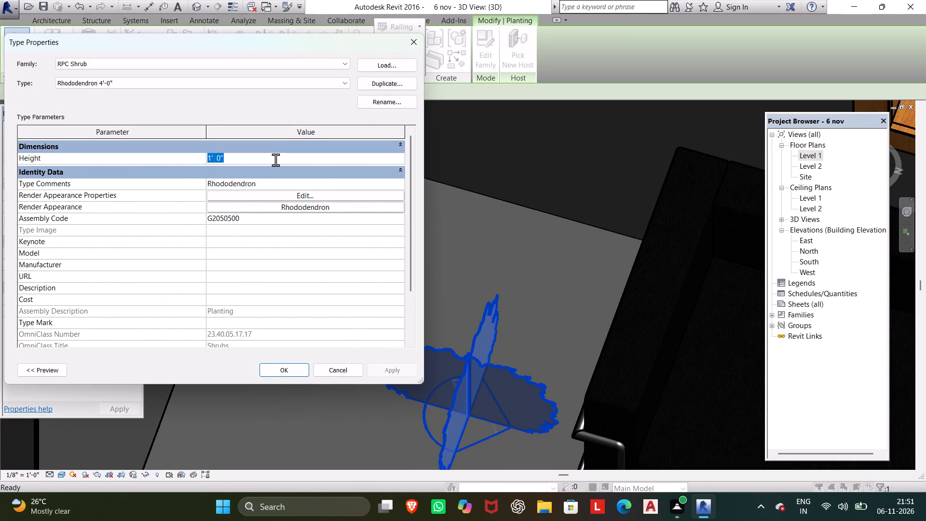
pyautogui.write("4'")
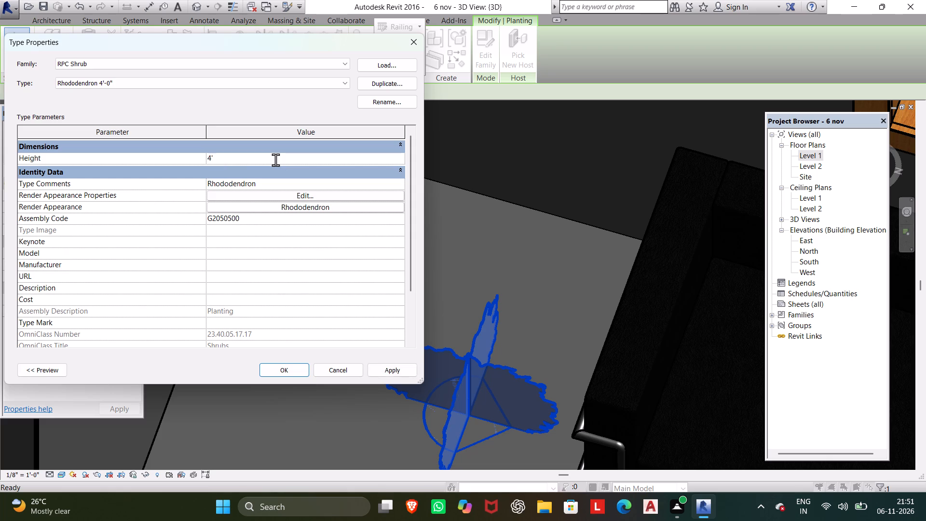
pyautogui.click(379, 367)
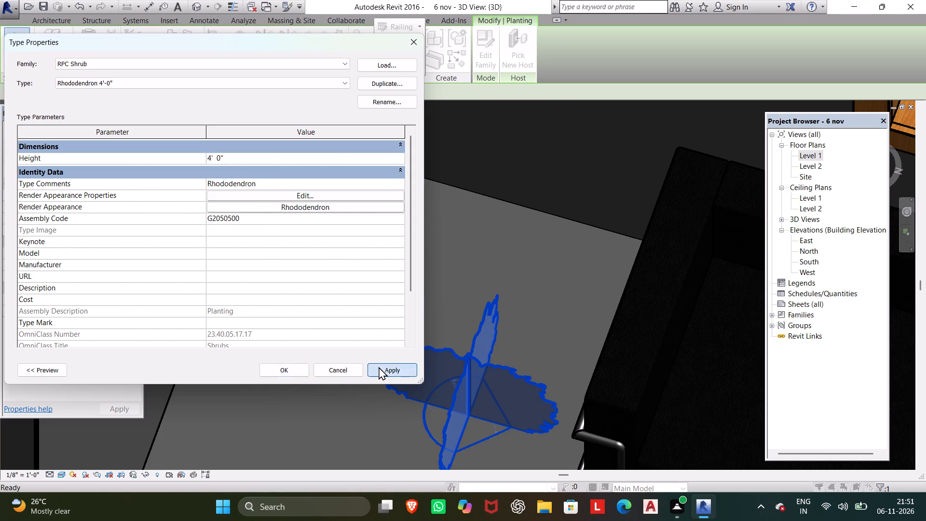
pyautogui.click(280, 369)
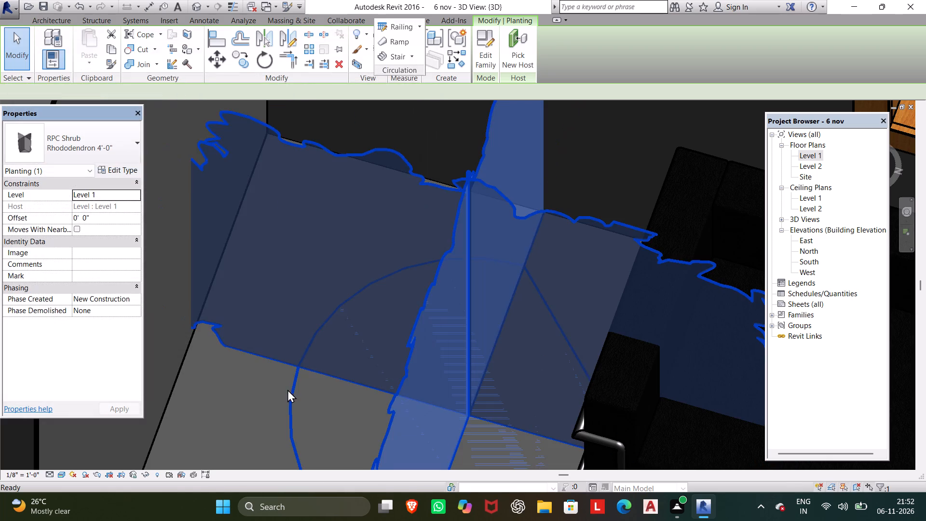
# Nudge the Rhododendron shrub away from the sofa, toward the washroom wall in the living area corner.
pyautogui.scroll(-3, 361, 398)
pyautogui.press('Escape')
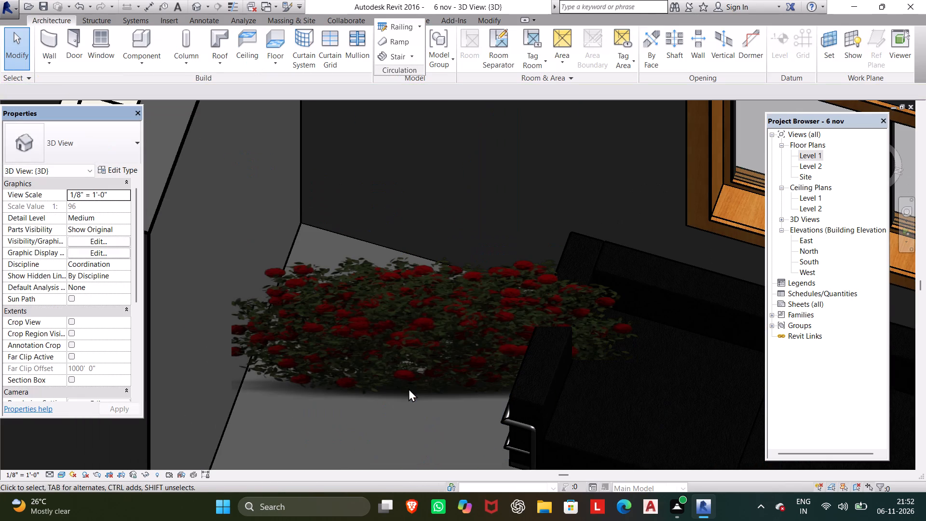
pyautogui.click(446, 356)
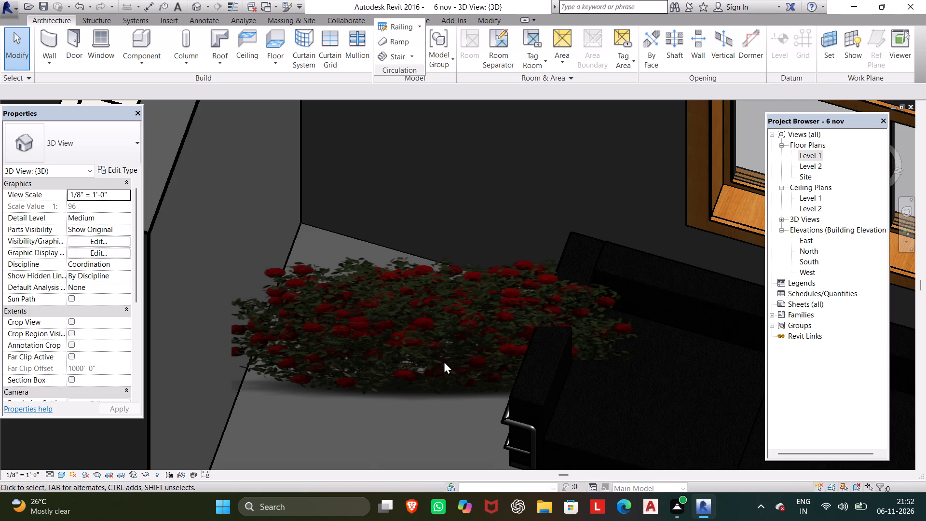
pyautogui.click(450, 350)
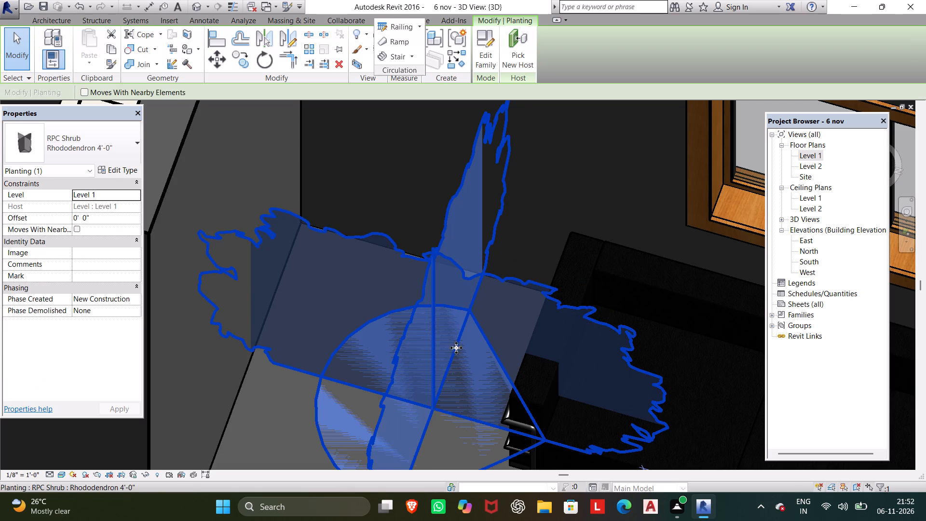
pyautogui.moveTo(456, 348); pyautogui.dragTo(462, 339)
pyautogui.press('Left')
pyautogui.press('Left')
pyautogui.press('Left')
pyautogui.press('Left')
pyautogui.press('Left')
pyautogui.press('Left')
pyautogui.press('Left')
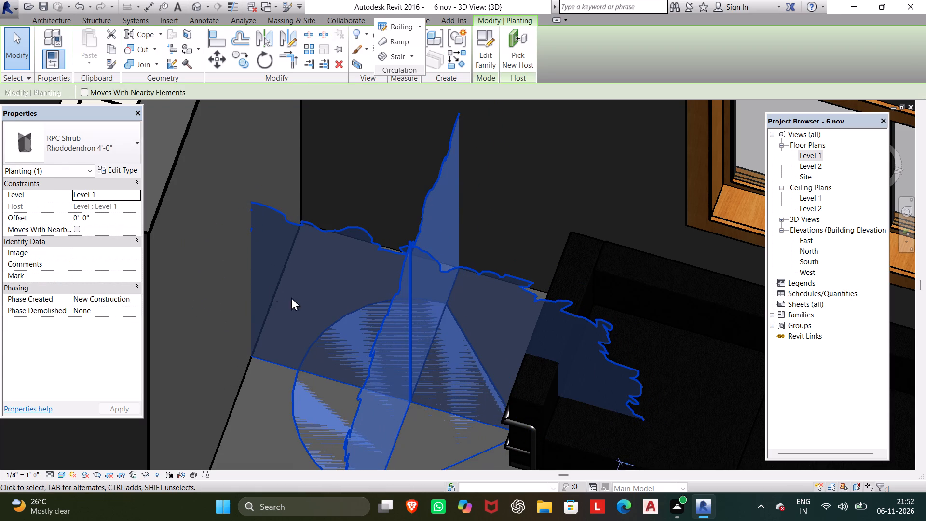
# Set the Height type parameter of the Rhododendron shrub to 2.5'.
pyautogui.click(102, 168)
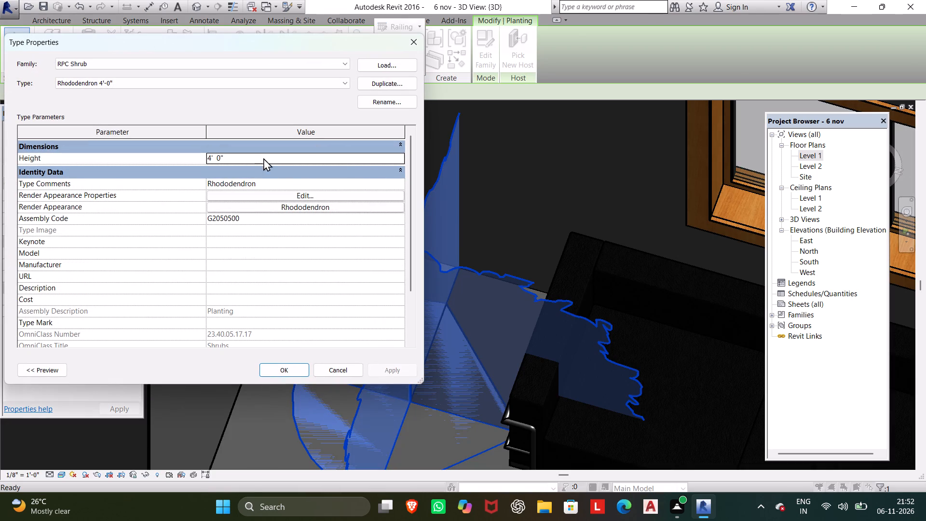
pyautogui.click(258, 152)
pyautogui.click(257, 152)
pyautogui.click(262, 159)
pyautogui.moveTo(262, 159); pyautogui.dragTo(201, 173)
pyautogui.write("2.5'")
pyautogui.press('Return')
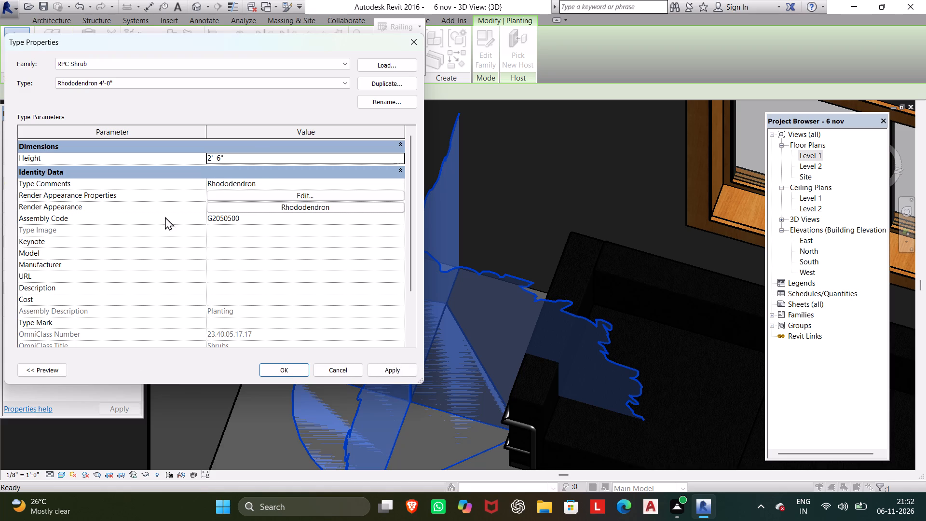
pyautogui.click(405, 370)
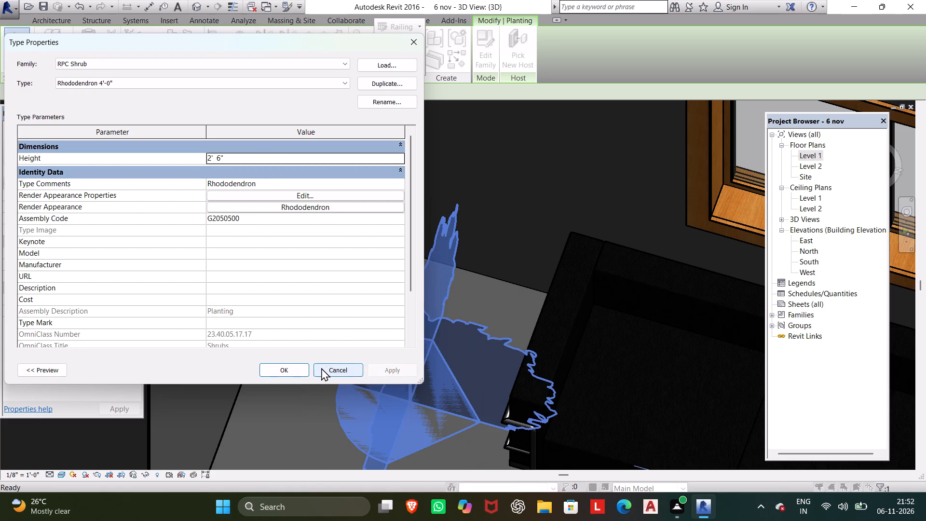
pyautogui.click(295, 363)
# Nudge the shrub slightly closer to the corner walls so it sits clear of the sofa's arm.
pyautogui.press('Left')
pyautogui.click(465, 417)
pyautogui.press('Left')
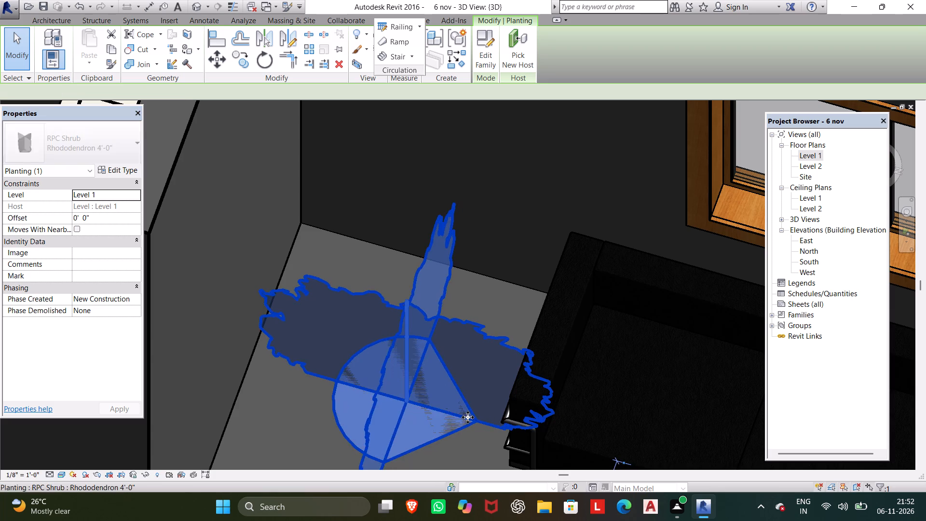
pyautogui.press('Left')
pyautogui.press('Left')
pyautogui.press('Up')
pyautogui.press('Up')
pyautogui.press('Left')
pyautogui.press('Left')
pyautogui.press('Left')
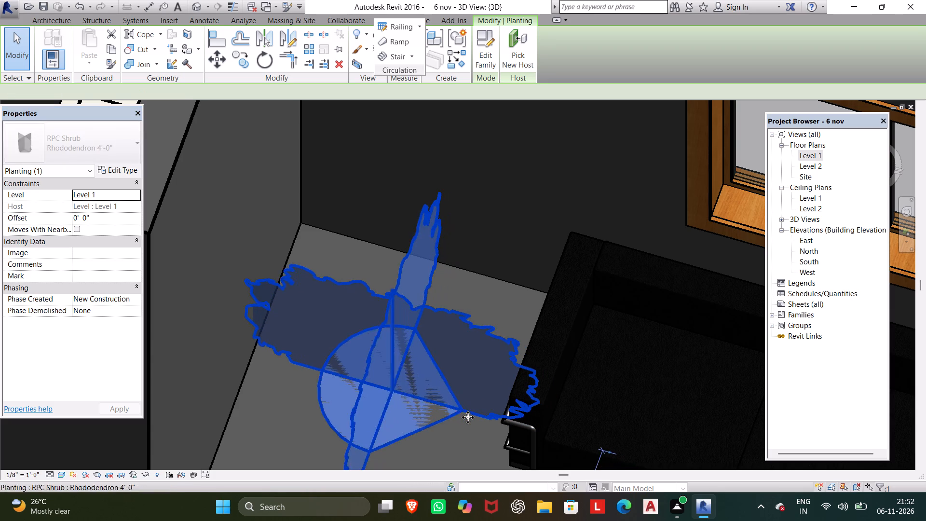
pyautogui.press('Left')
pyautogui.press('Left')
pyautogui.press('Escape')
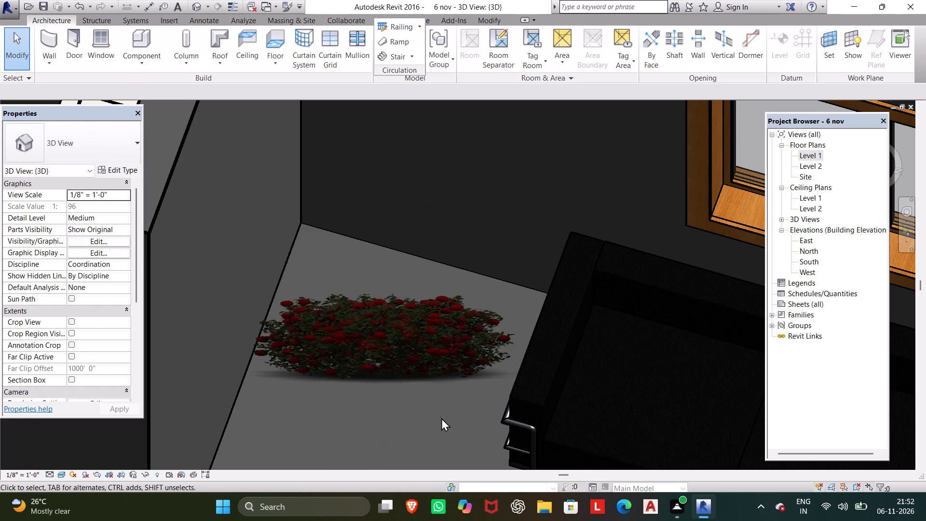
# Move the Corbu armchair beside the sofa against the exterior wall, about 1'-7" from the toilet wall.
pyautogui.scroll(-12, 442, 417)
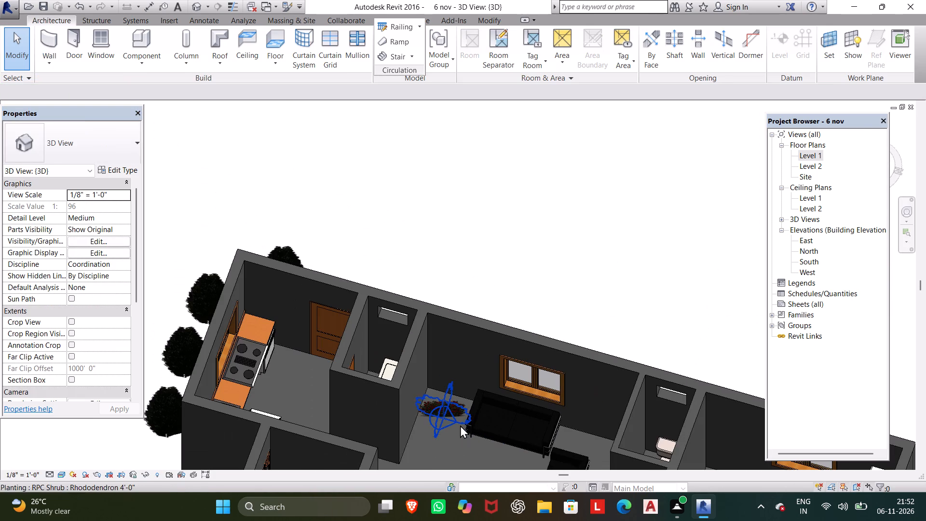
pyautogui.scroll(-1, 439, 442)
pyautogui.moveTo(436, 428); pyautogui.dragTo(417, 307, button='middle')
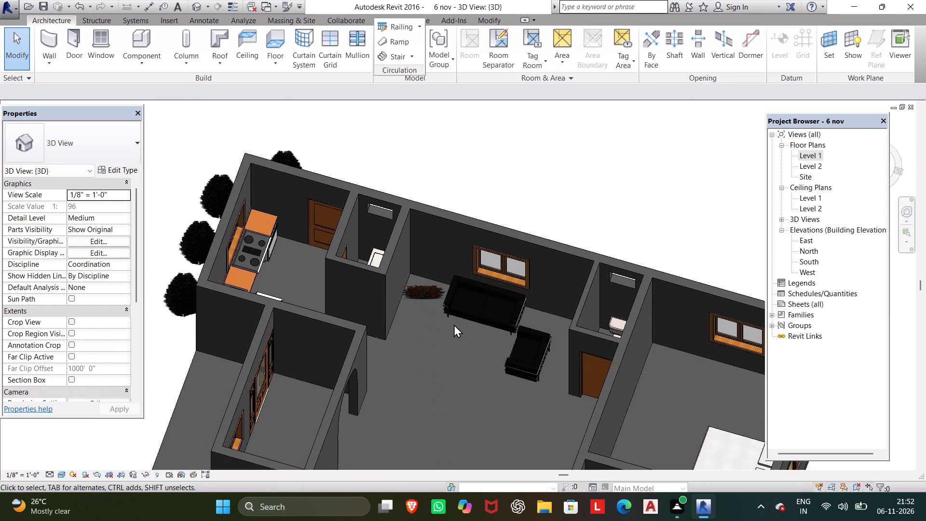
pyautogui.click(540, 368)
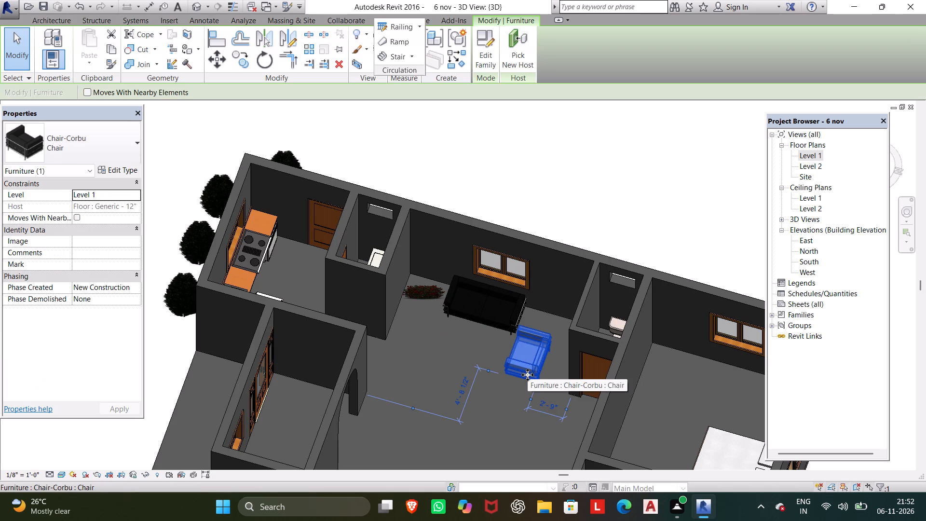
pyautogui.press('Right')
pyautogui.press('Right')
pyautogui.moveTo(518, 375); pyautogui.dragTo(0, 520, button='right')
pyautogui.press('Right')
pyautogui.press('Right')
pyautogui.press('Right')
pyautogui.press('Up')
pyautogui.press('Up')
pyautogui.press('Up')
pyautogui.press('Up')
pyautogui.press('Up')
pyautogui.press('Up')
pyautogui.press('Up')
pyautogui.press('Up')
pyautogui.press('Up')
pyautogui.press('Up')
pyautogui.press('Up')
pyautogui.press('Up')
pyautogui.press('Up')
pyautogui.press('Up')
pyautogui.press('Up')
pyautogui.press('Up')
pyautogui.press('Up')
pyautogui.press('Up')
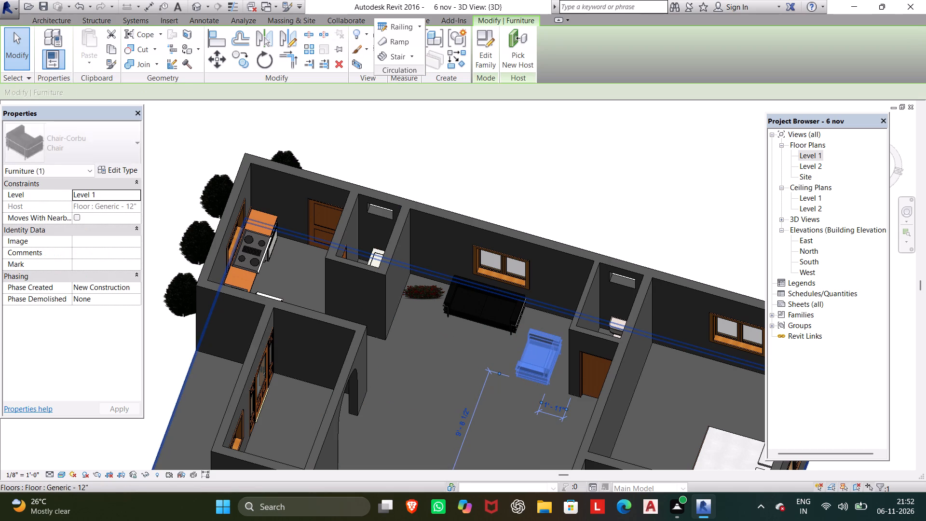
pyautogui.press('Right')
pyautogui.press('Right')
pyautogui.press('Right')
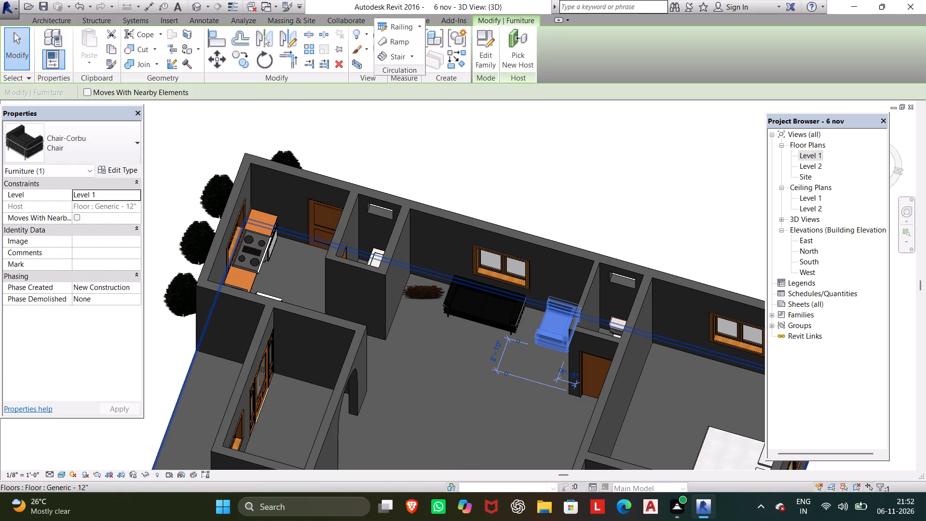
pyautogui.press('Left')
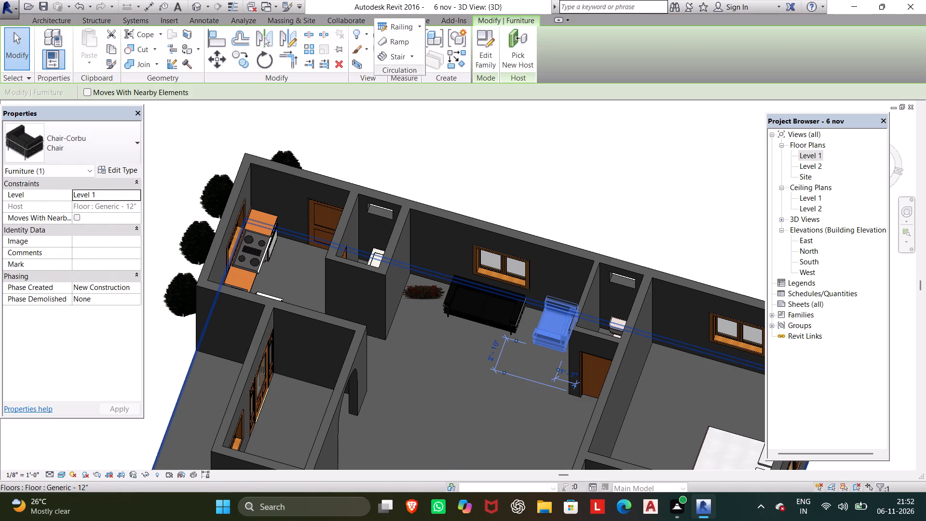
# In the Level 1 floor plan, nudge the Corbu sofa away from the shrub toward the armchair.
pyautogui.doubleClick(816, 157)
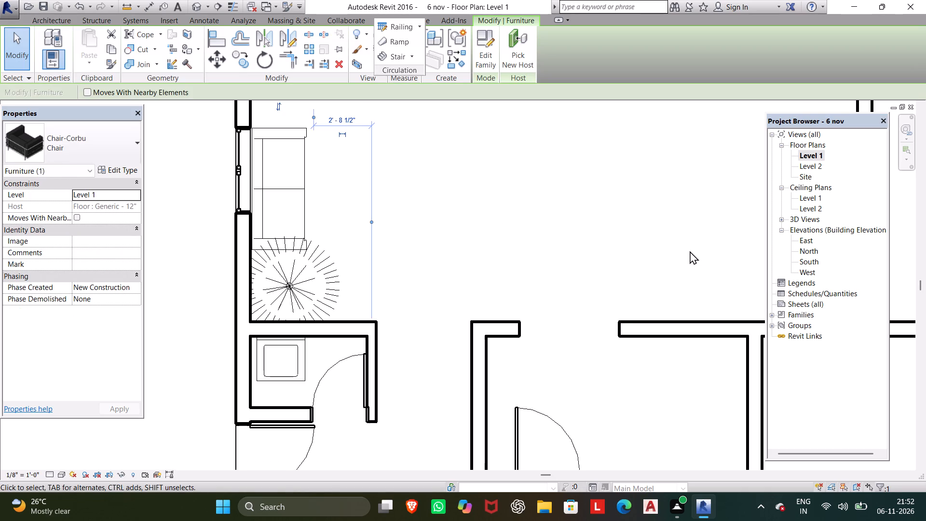
pyautogui.scroll(-3, 690, 251)
pyautogui.click(432, 198)
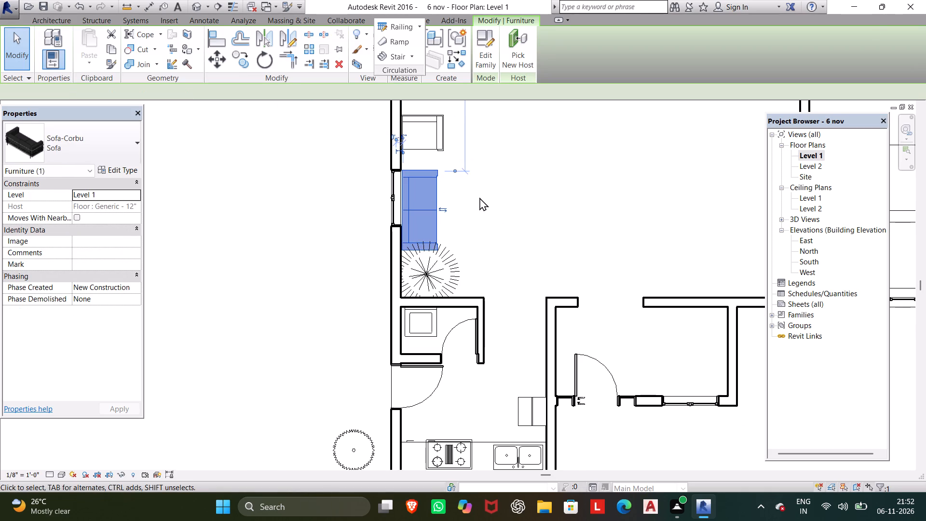
pyautogui.press('Up')
pyautogui.press('Up')
pyautogui.press('Up')
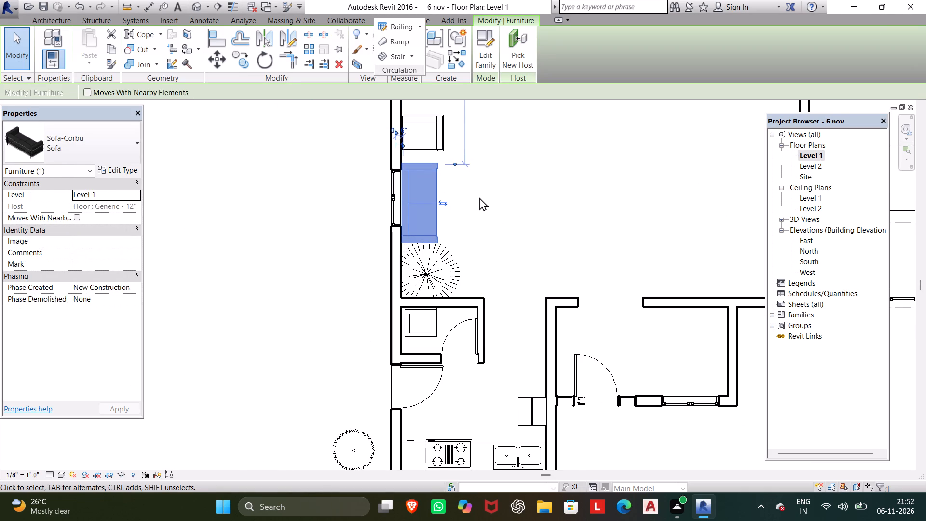
# Move the armchair away from the exterior wall to the open end of the toilet wall, and closer to that wall.
pyautogui.scroll(-4, 369, 78)
pyautogui.moveTo(369, 89); pyautogui.dragTo(362, 115, button='middle')
pyautogui.moveTo(345, 140); pyautogui.dragTo(332, 204, button='middle')
pyautogui.scroll(1, 332, 204)
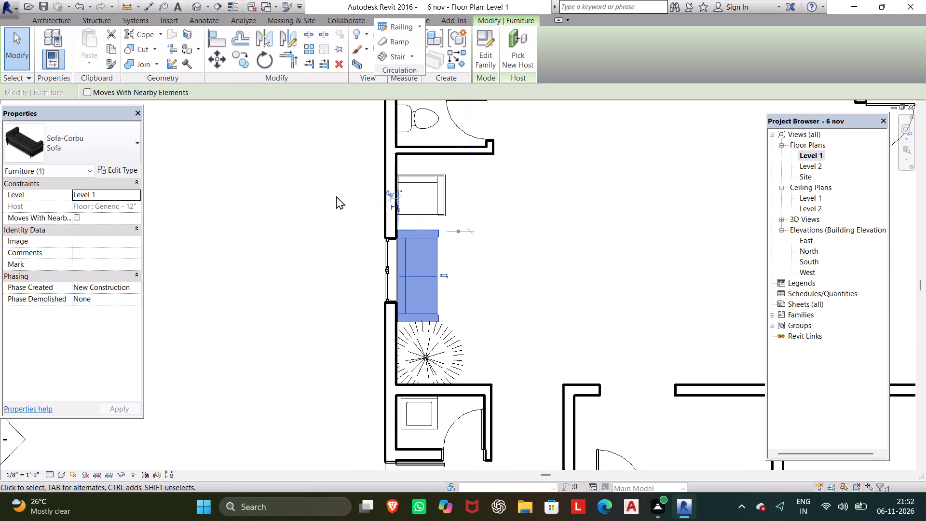
pyautogui.click(444, 201)
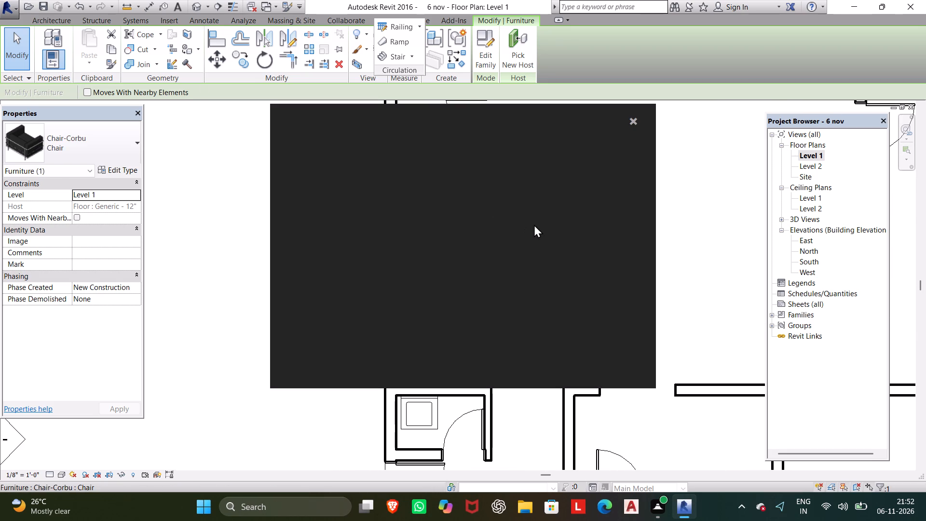
pyautogui.click(633, 120)
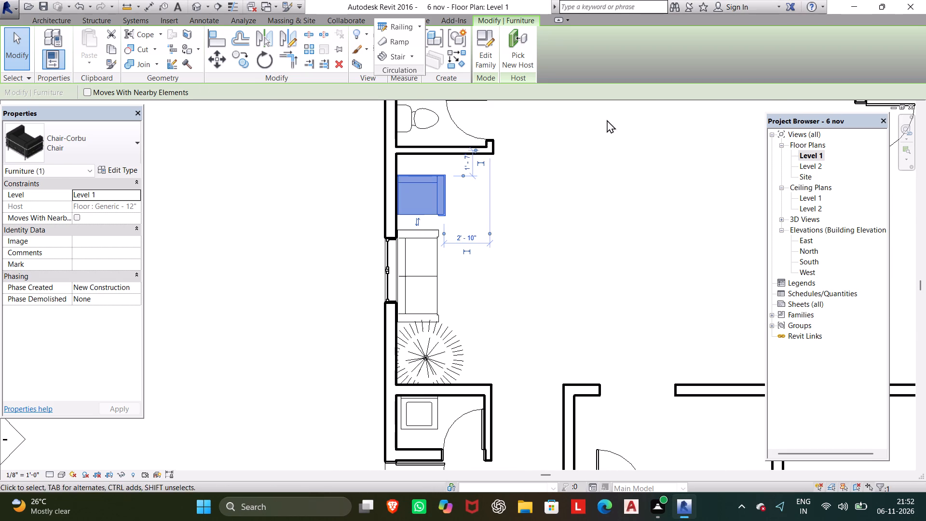
pyautogui.press('Right')
pyautogui.press('Right')
pyautogui.press('Right')
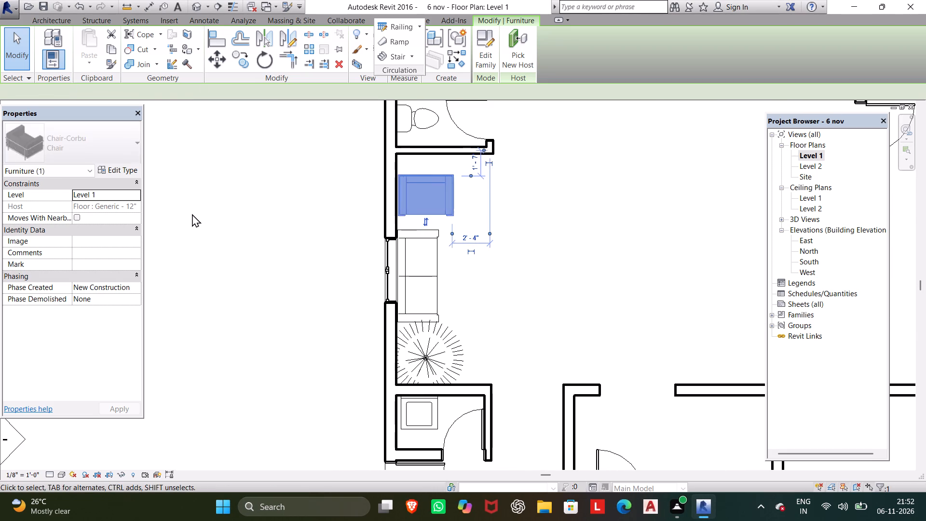
pyautogui.press('Right')
pyautogui.press('Right')
pyautogui.press('Right')
pyautogui.press('Right')
pyautogui.press('Right')
pyautogui.press('Right')
pyautogui.press('Right')
pyautogui.press('Right')
pyautogui.press('Right')
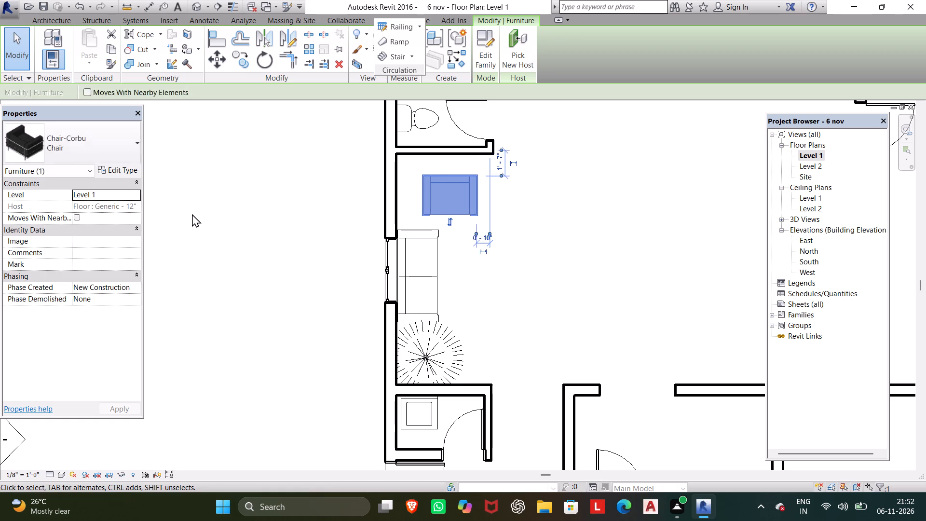
pyautogui.press('Right')
pyautogui.press('Right')
pyautogui.press('Right')
pyautogui.press('Up')
pyautogui.press('Up')
pyautogui.press('Up')
pyautogui.press('Up')
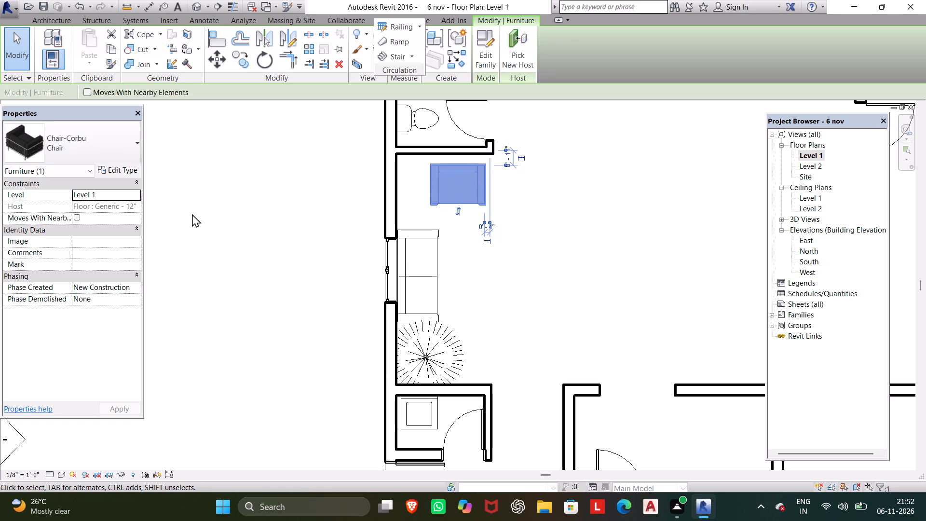
pyautogui.press('Right')
pyautogui.press('Right')
pyautogui.press('Up')
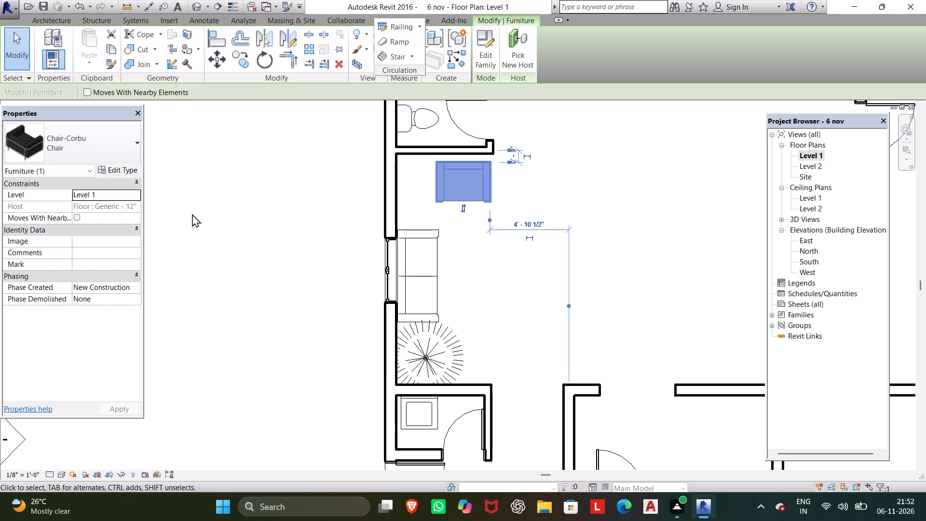
# Shift the sofa slightly off the exterior wall and toward the armchair, about 4'-0" from the toilet wall.
pyautogui.click(414, 244)
pyautogui.press('Right')
pyautogui.press('Up')
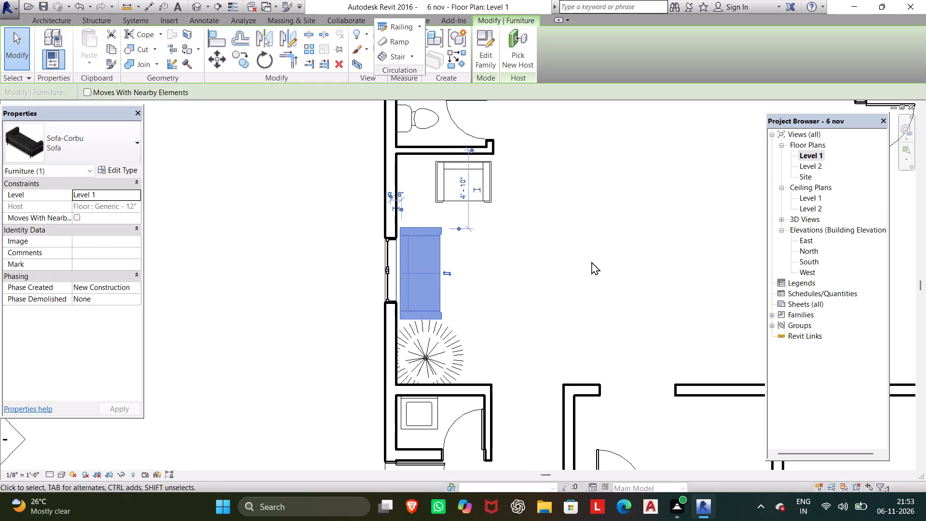
pyautogui.press('Up')
pyautogui.press('Up')
pyautogui.press('Up')
pyautogui.press('Up')
pyautogui.press('Up')
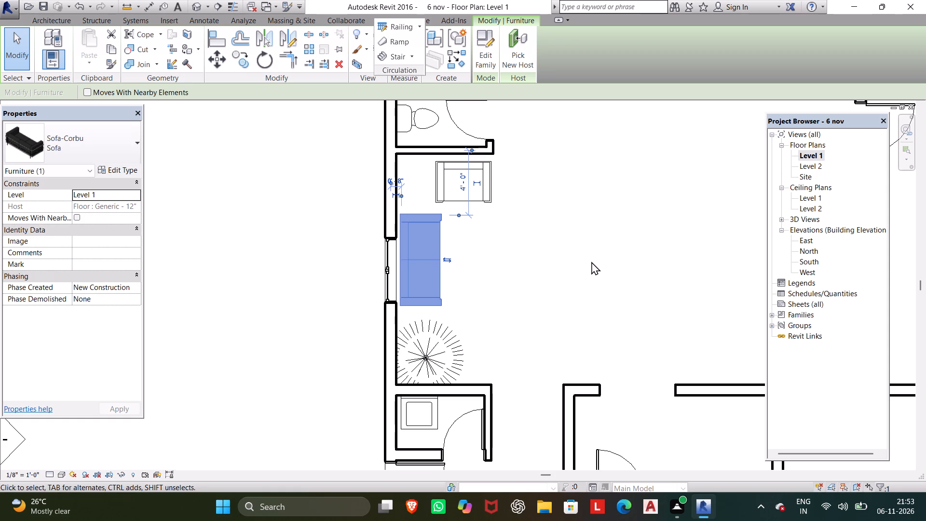
pyautogui.press('Escape')
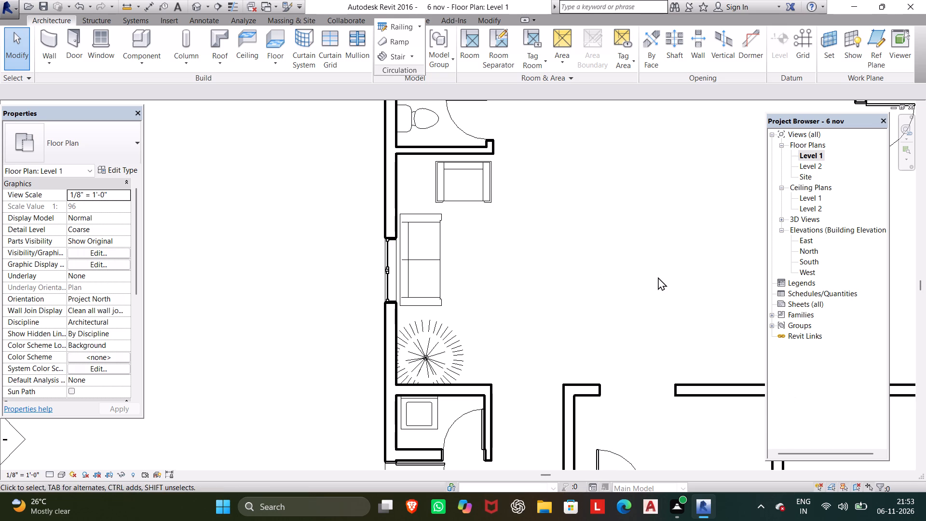
# Start placing a door and browse the US Imperial library to the Residential folder under Doors for loading a family.
pyautogui.scroll(-3, 658, 277)
pyautogui.moveTo(657, 275); pyautogui.dragTo(534, 354, button='middle')
pyautogui.scroll(-1, 575, 288)
pyautogui.moveTo(575, 288); pyautogui.dragTo(523, 309, button='middle')
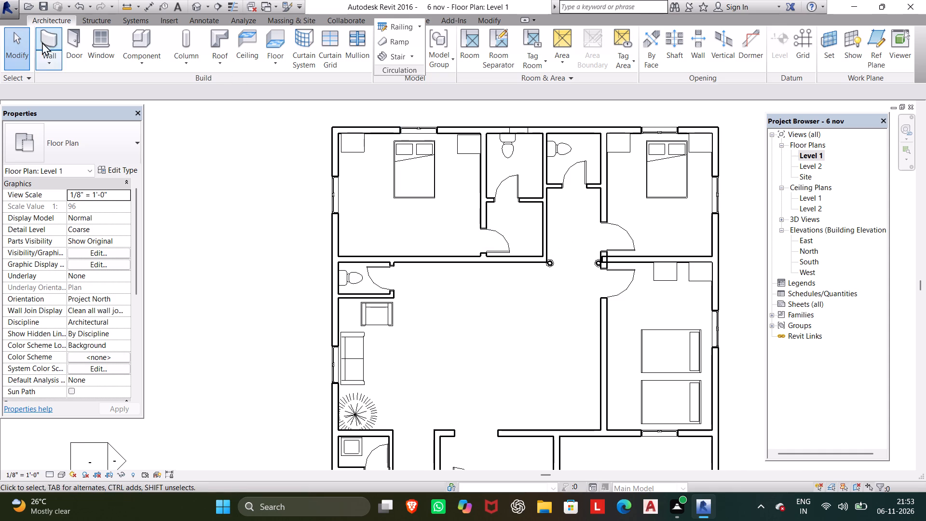
pyautogui.click(74, 31)
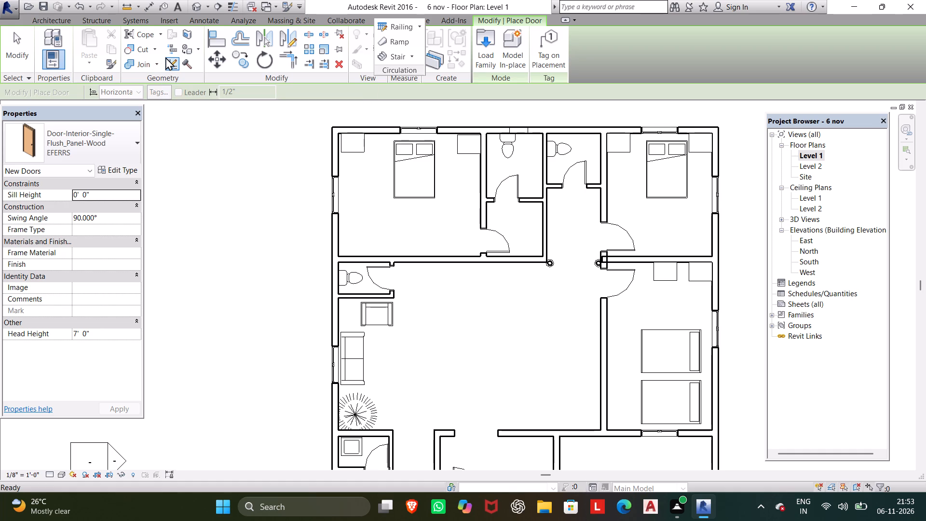
pyautogui.click(482, 41)
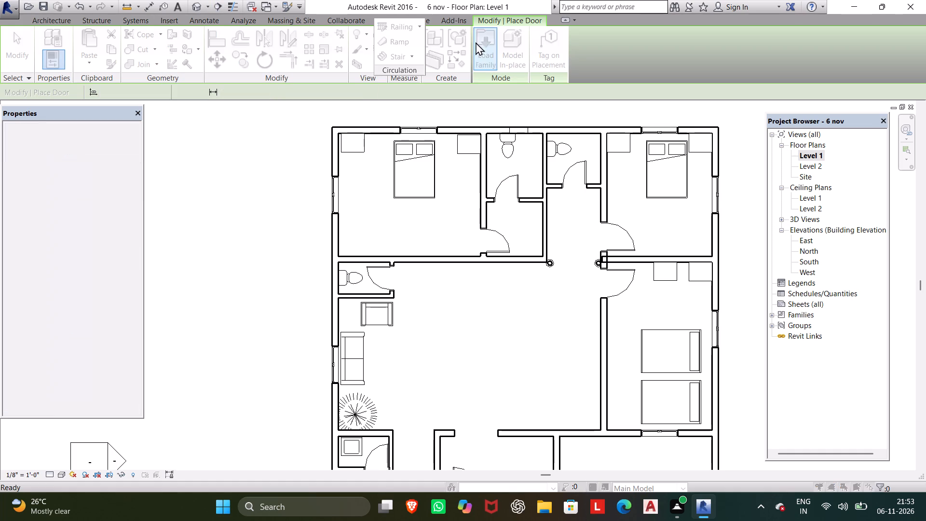
pyautogui.click(533, 263)
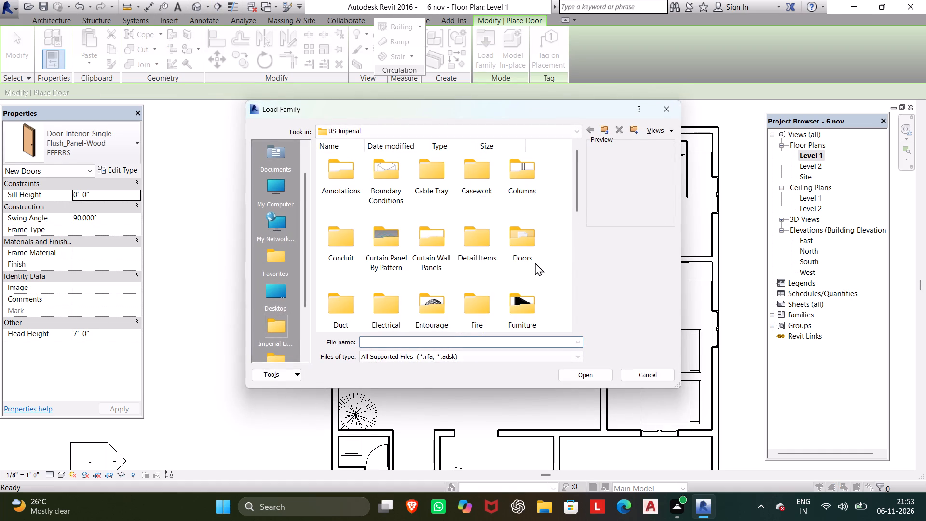
pyautogui.click(516, 255)
pyautogui.click(585, 381)
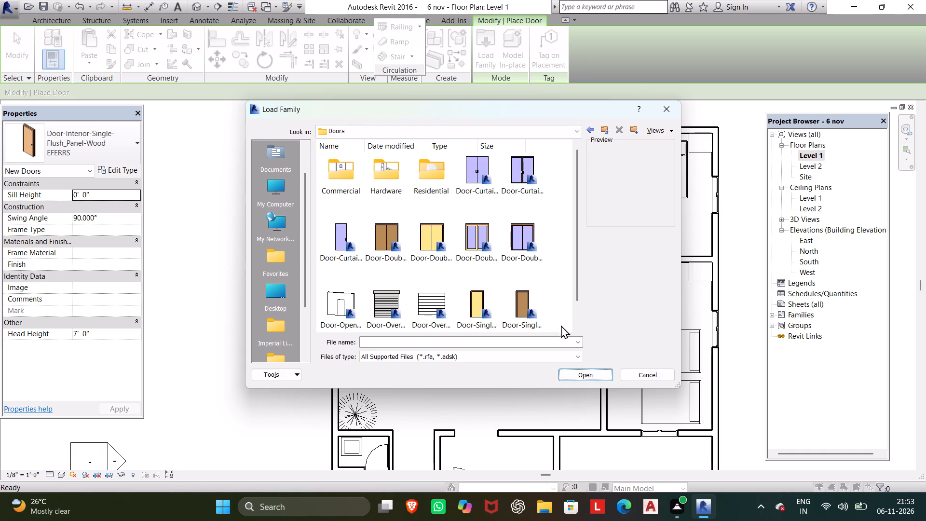
pyautogui.click(435, 179)
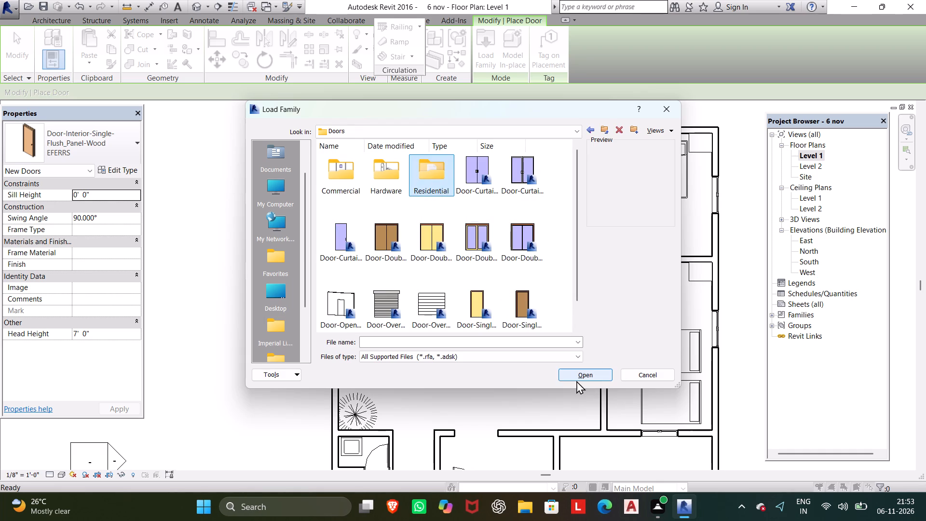
pyautogui.click(576, 381)
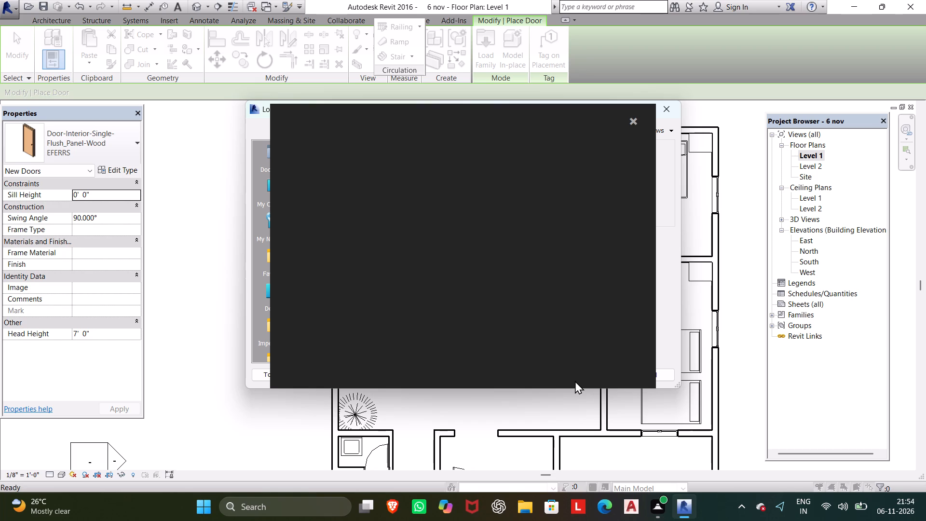
pyautogui.click(630, 123)
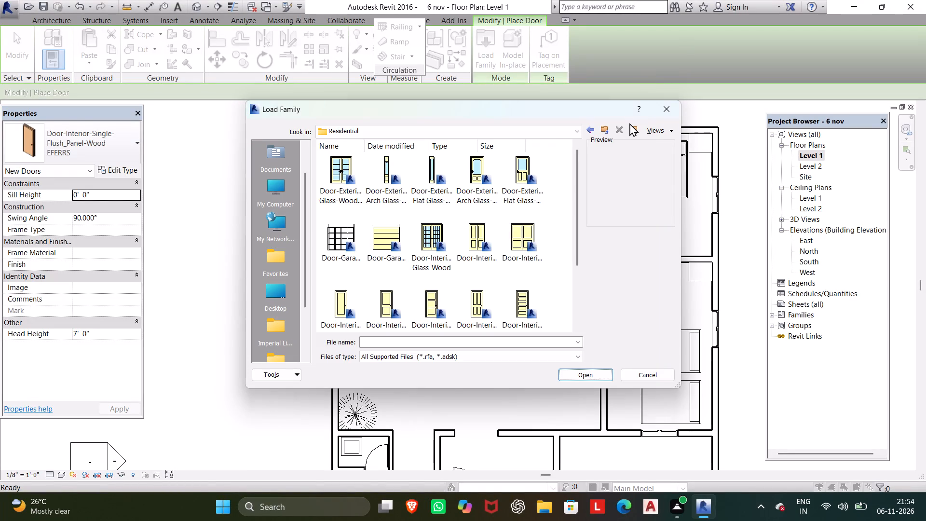
# Load the Door-Exterior-Single-Entry-Half Flat Glass-Wood_Clad family with the 32" x 84" type.
pyautogui.scroll(-5, 437, 261)
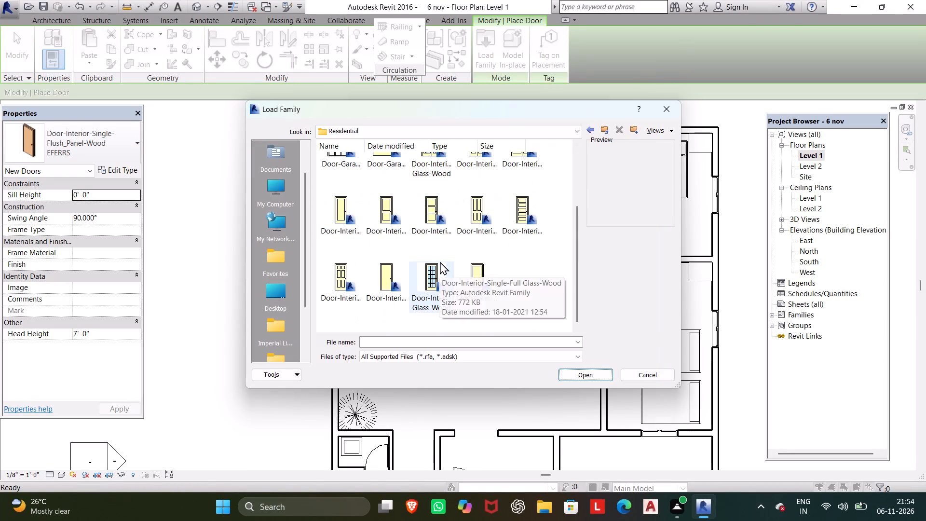
pyautogui.scroll(3, 440, 261)
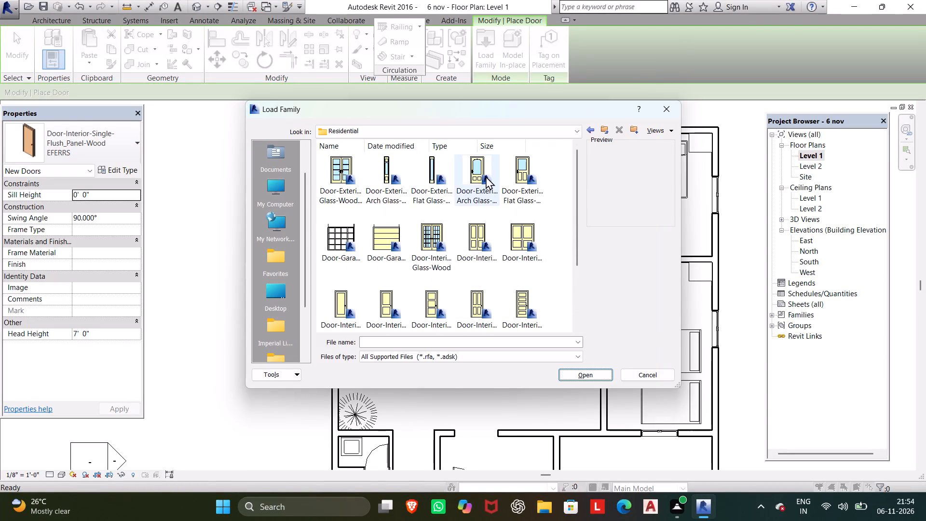
pyautogui.click(486, 176)
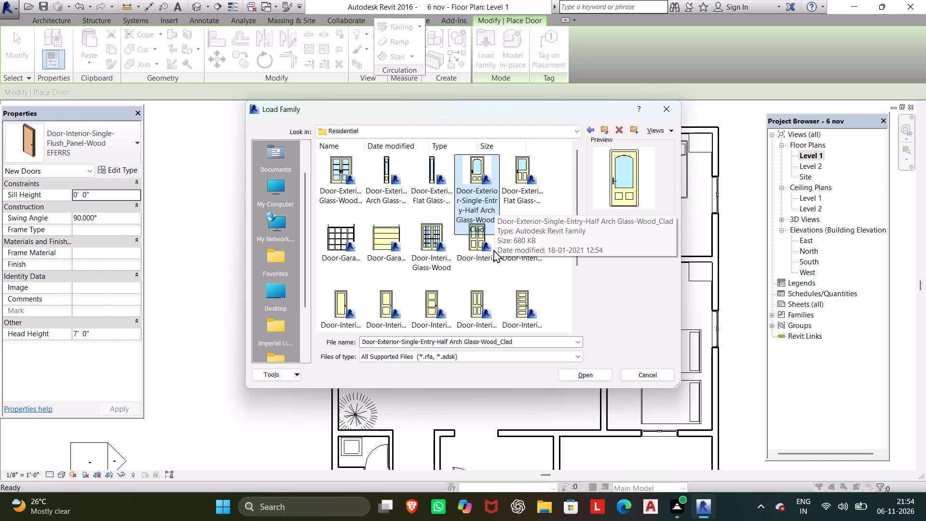
pyautogui.click(518, 164)
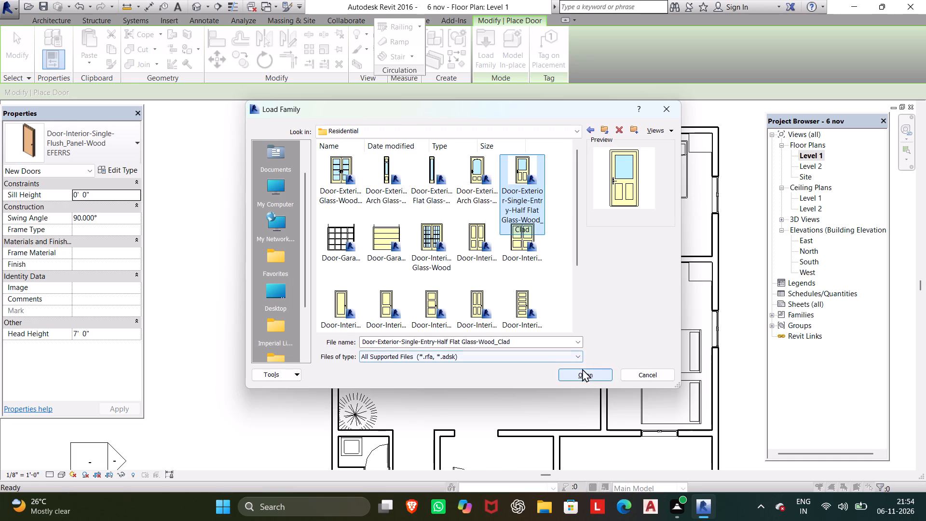
pyautogui.click(582, 369)
pyautogui.scroll(-2, 495, 277)
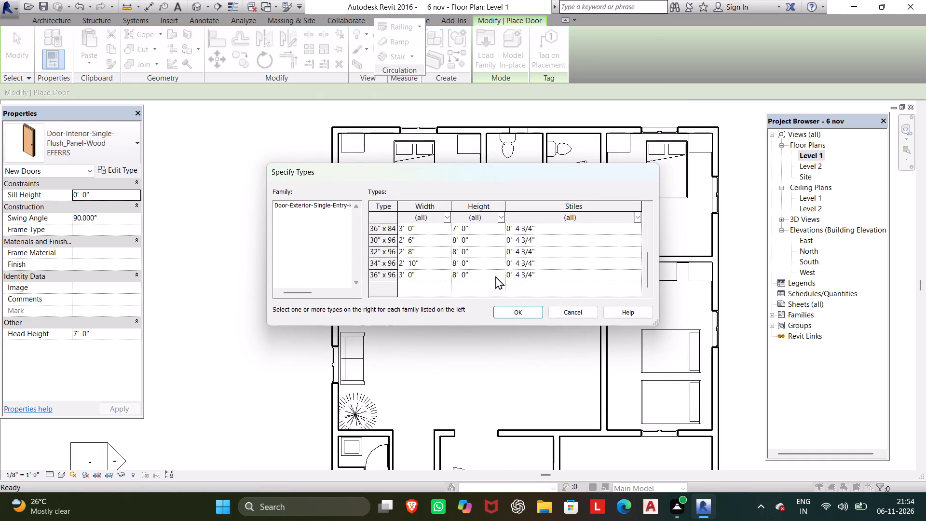
pyautogui.scroll(3, 495, 276)
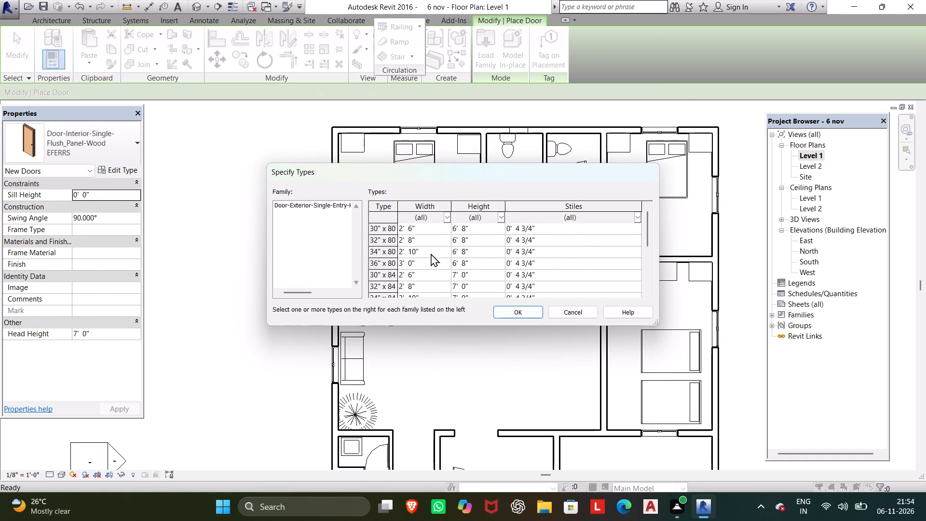
pyautogui.click(432, 258)
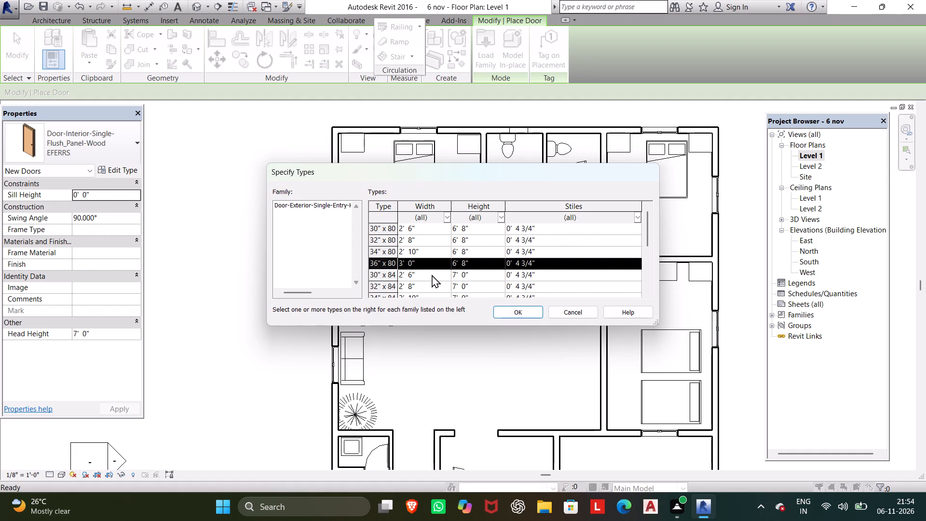
pyautogui.scroll(-1, 434, 275)
pyautogui.scroll(1, 434, 271)
pyautogui.click(432, 287)
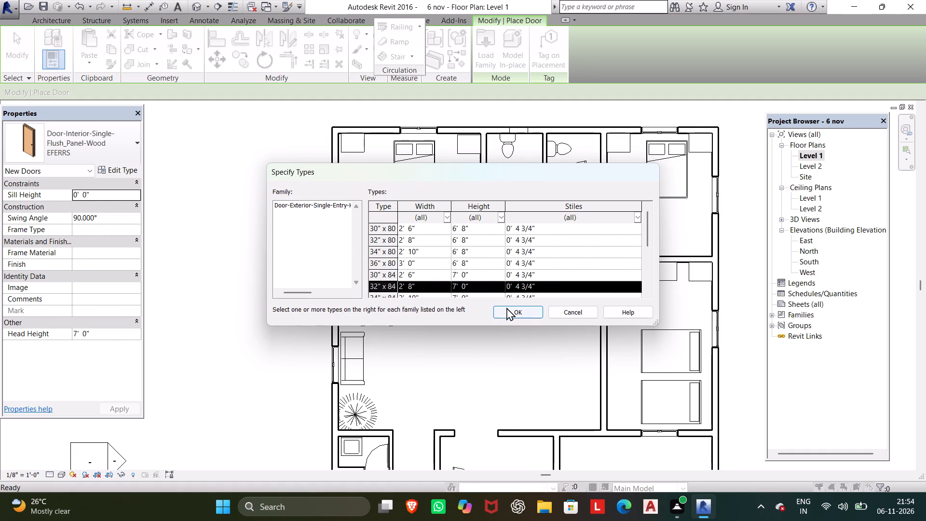
pyautogui.click(509, 314)
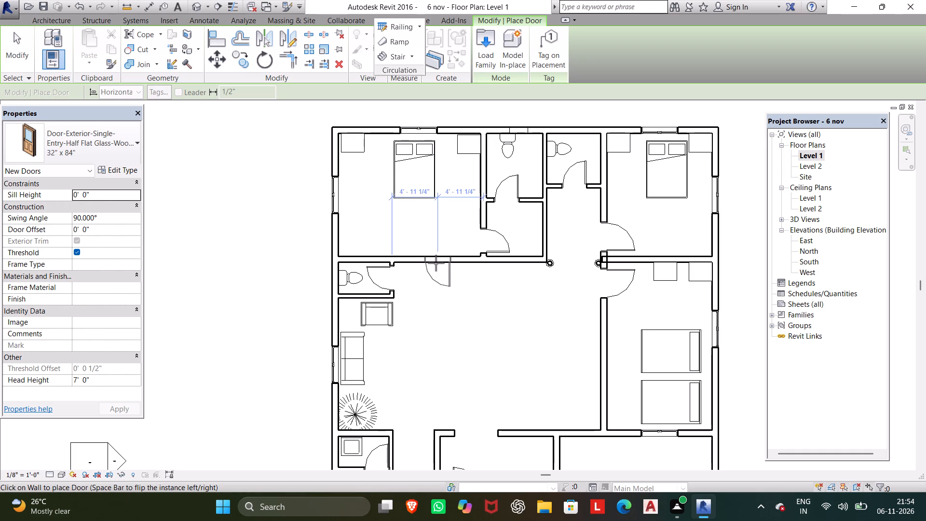
# Place the 32" x 84" door in the wall between living area and bedroom, swinging into the bedroom, about 2'-0" from the toilet wall.
pyautogui.click(412, 258)
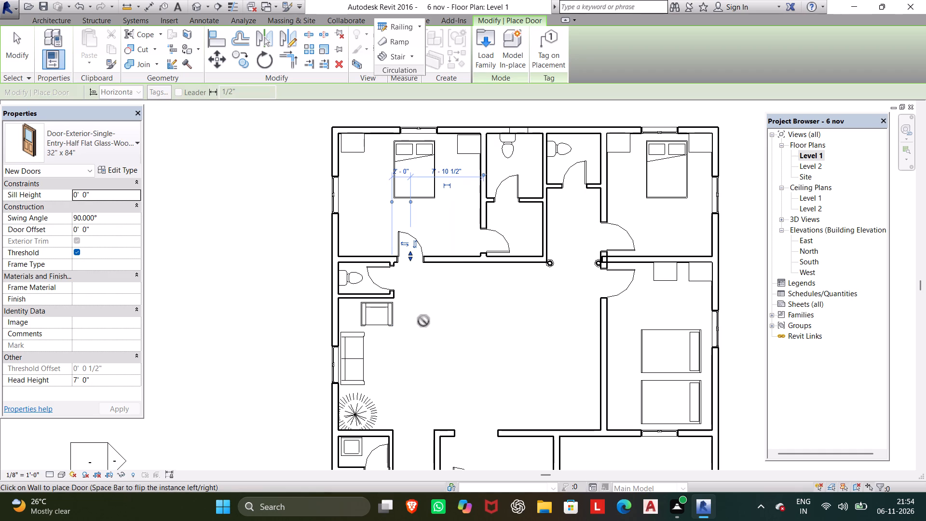
pyautogui.press('Escape')
pyautogui.press('Escape')
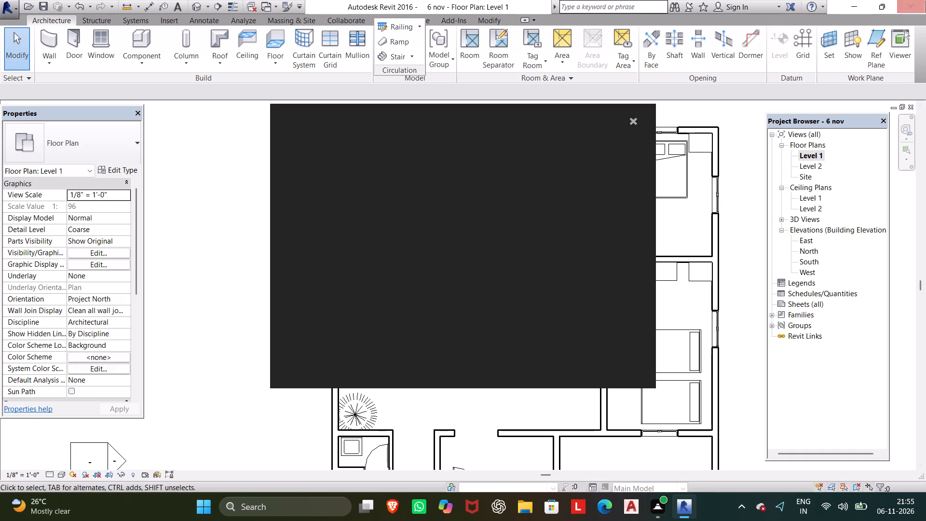
pyautogui.click(632, 112)
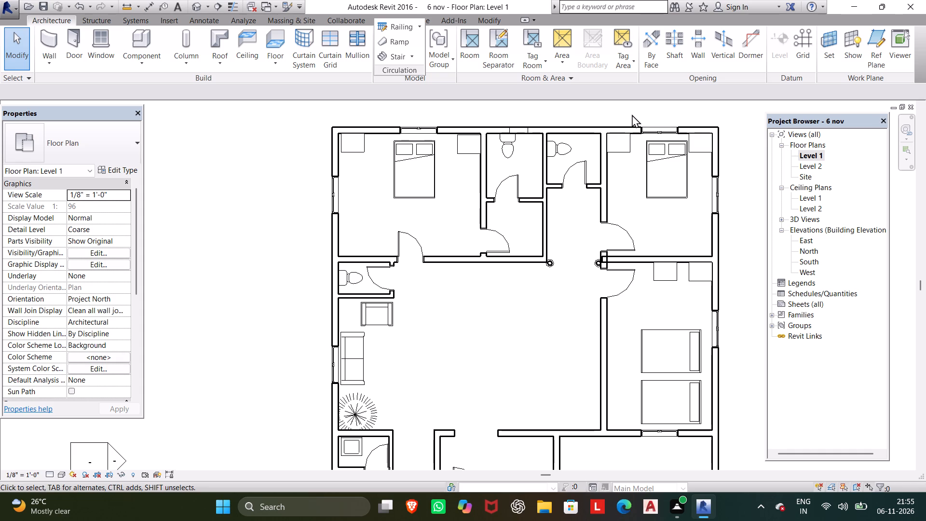
# Save the project.
pyautogui.hotkey('ctrl', 's')
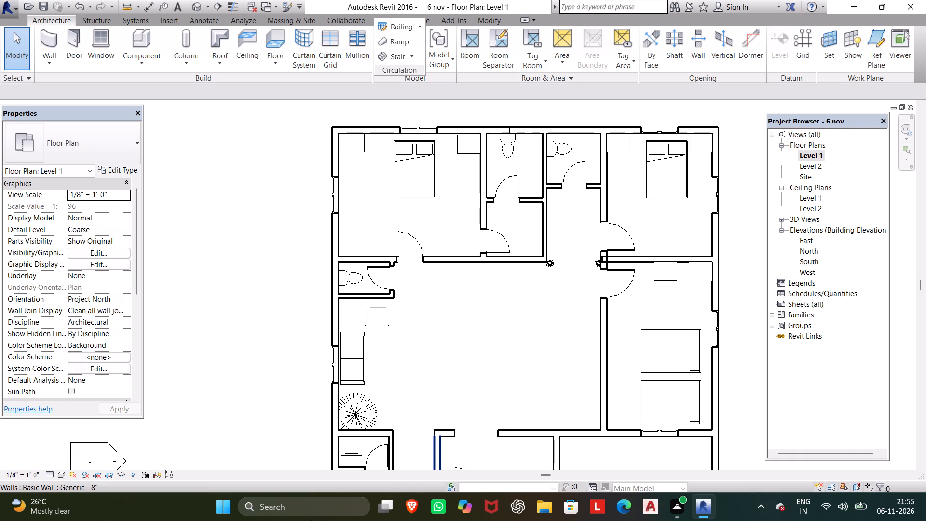
# Examine the two Metal Clad columns flanking the passage opening off the living area, and the rest of the Level 1 layout.
pyautogui.scroll(9, 546, 284)
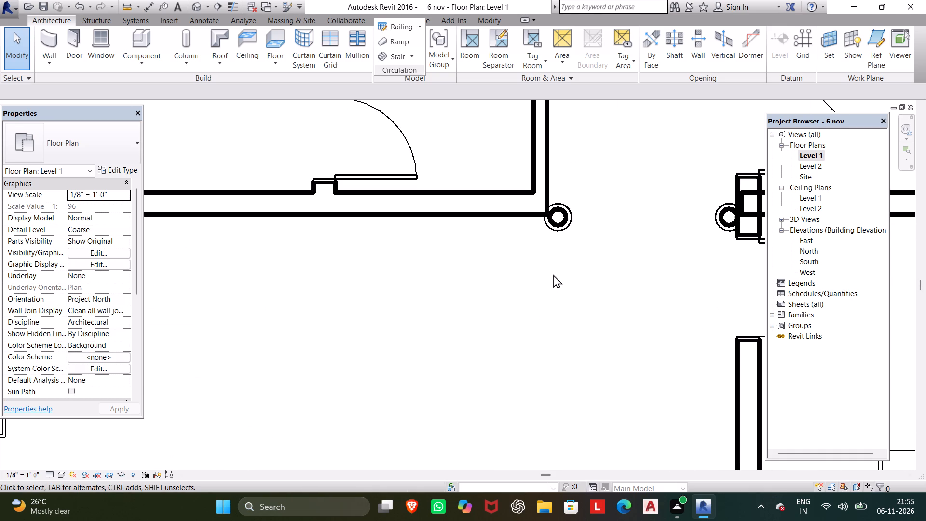
pyautogui.click(571, 219)
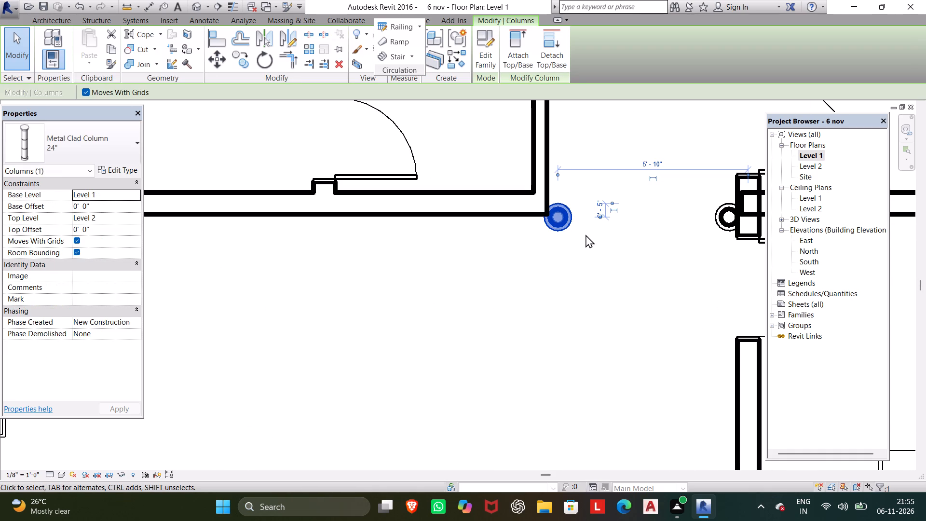
pyautogui.click(570, 277)
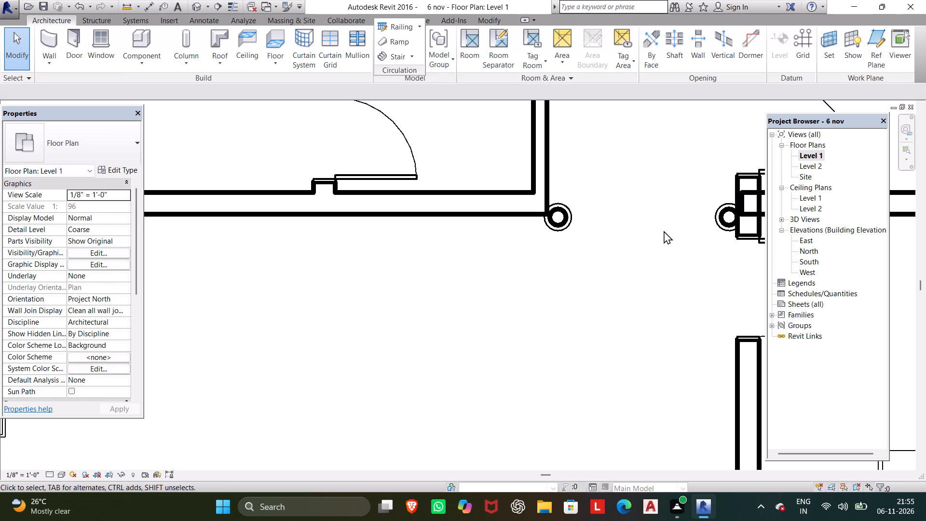
pyautogui.click(571, 220)
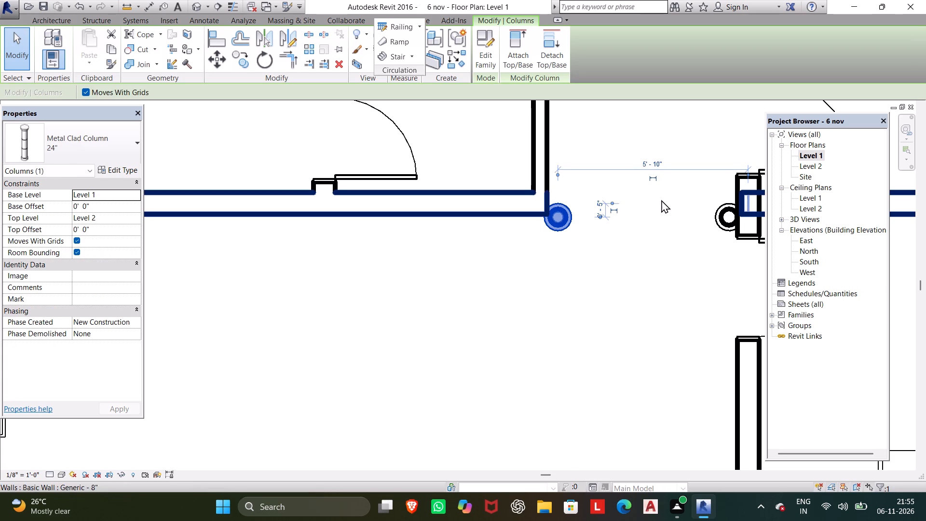
pyautogui.click(729, 218)
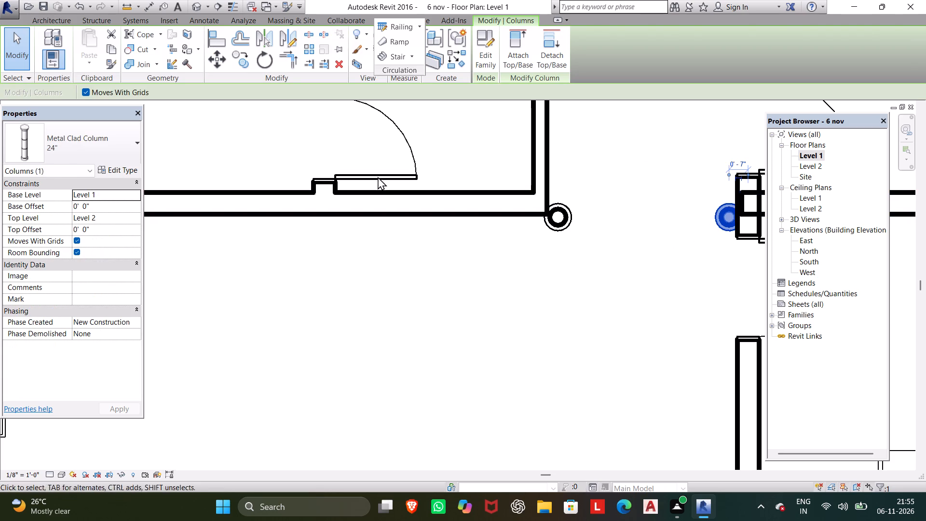
pyautogui.click(393, 250)
pyautogui.scroll(-8, 436, 318)
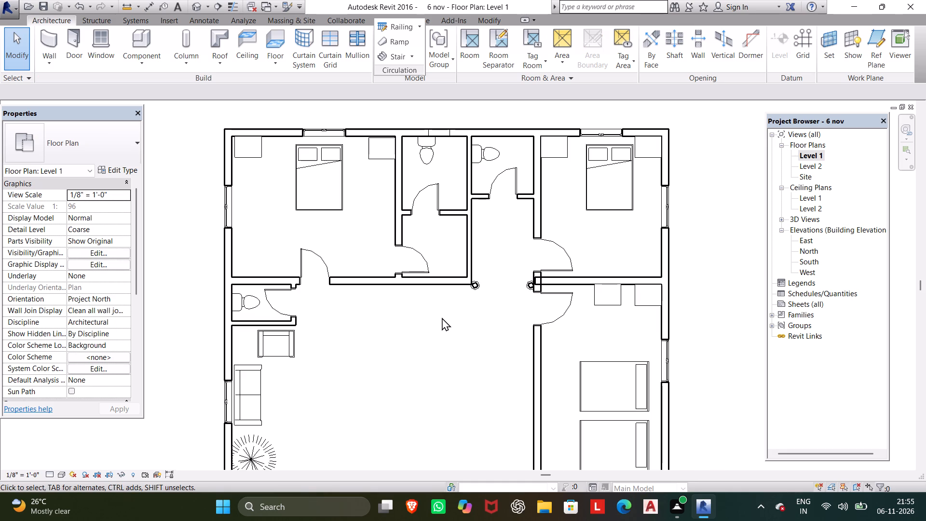
pyautogui.scroll(-1, 325, 307)
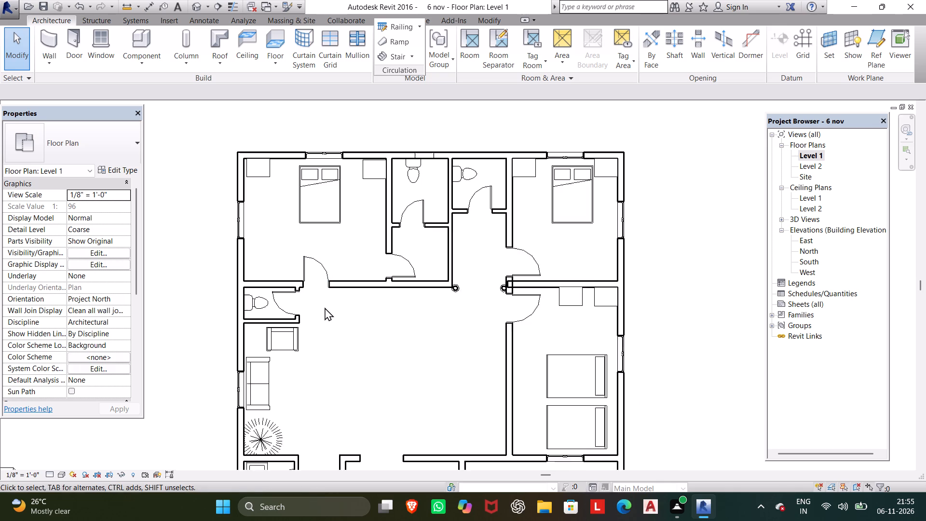
pyautogui.scroll(-2, 325, 307)
pyautogui.moveTo(326, 307); pyautogui.dragTo(327, 204, button='middle')
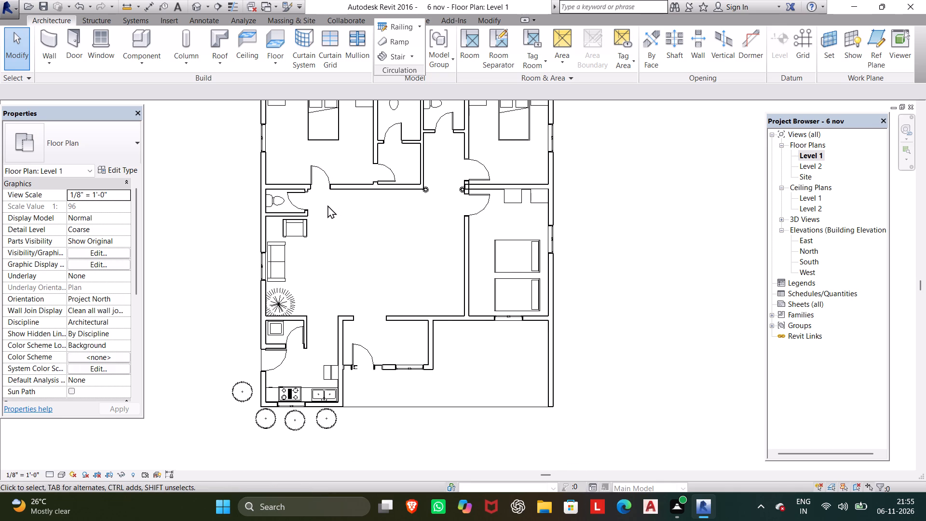
# Save the project again.
pyautogui.hotkey('ctrl', 's')
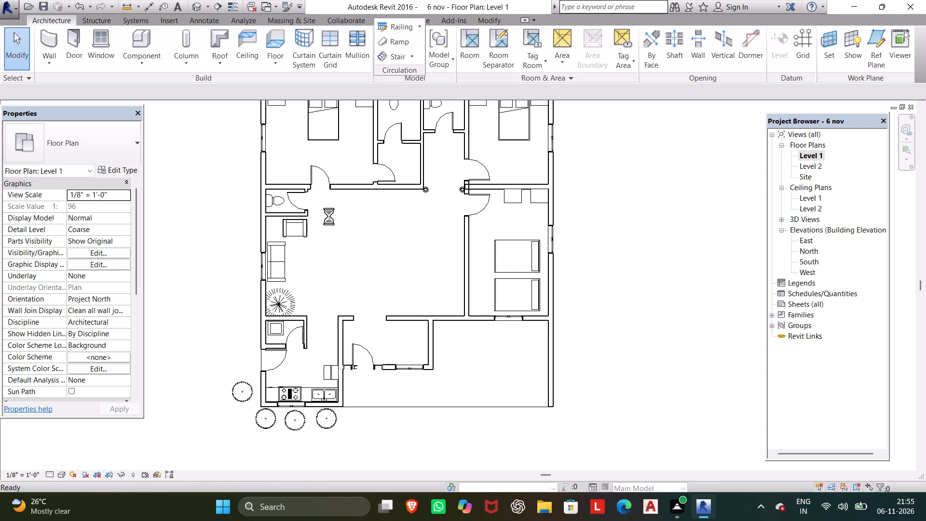
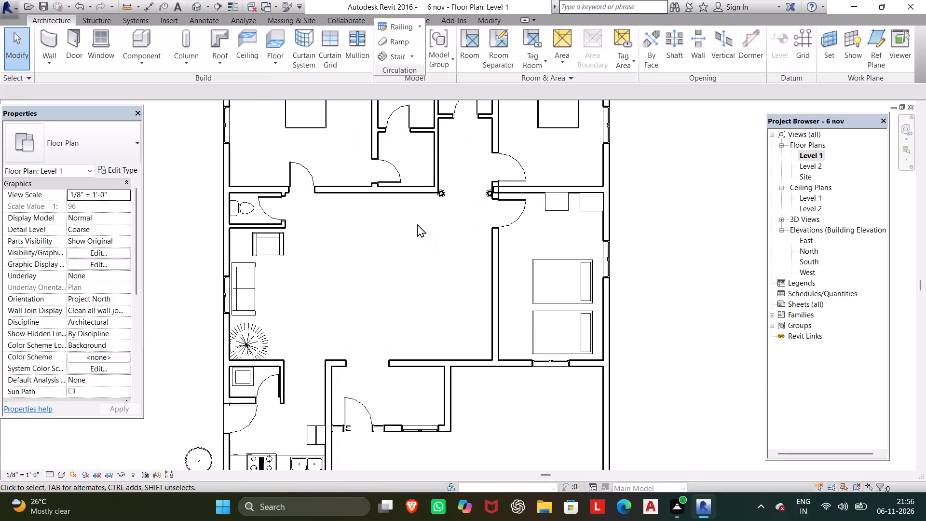
# Inspect the furnished house in the default 3D view, then return to the Level 1 floor plan.
pyautogui.moveTo(418, 224); pyautogui.dragTo(450, 323, button='middle')
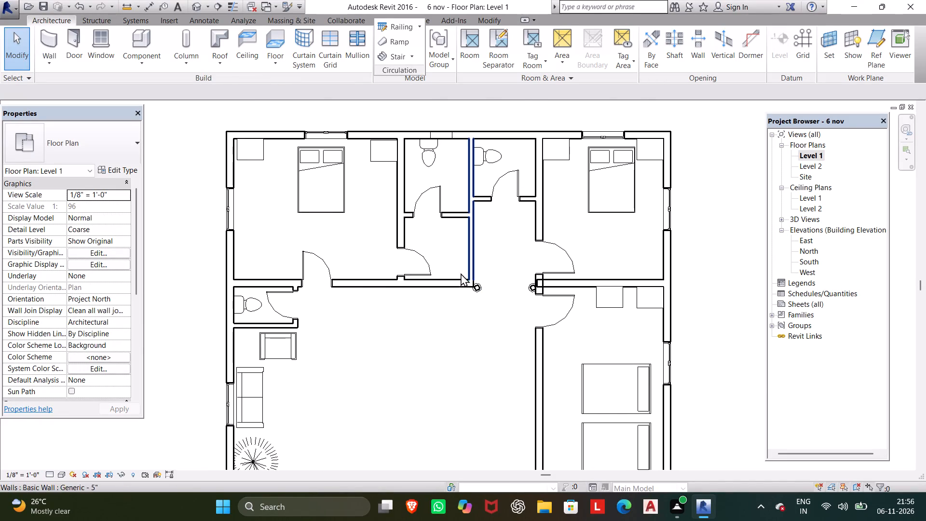
pyautogui.scroll(-1, 414, 294)
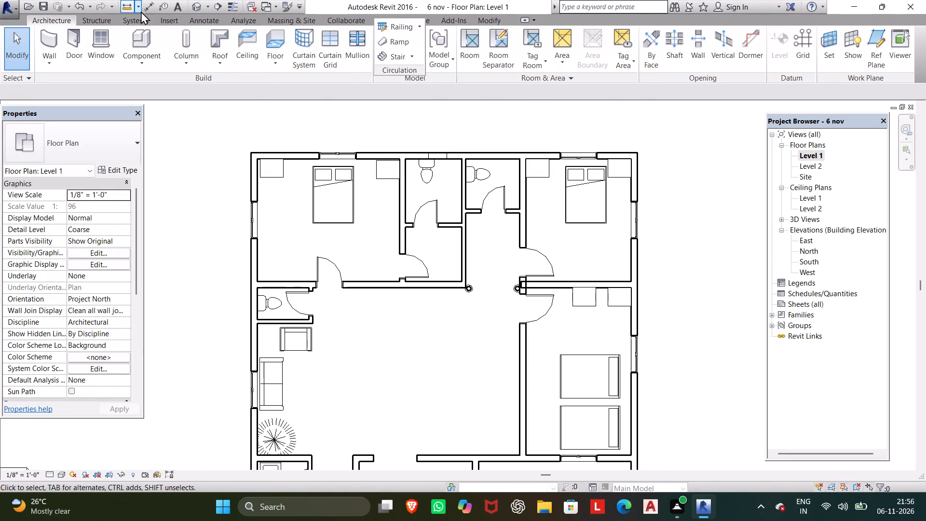
pyautogui.click(195, 4)
pyautogui.scroll(-2, 260, 163)
pyautogui.moveTo(260, 159); pyautogui.dragTo(260, 146, button='middle')
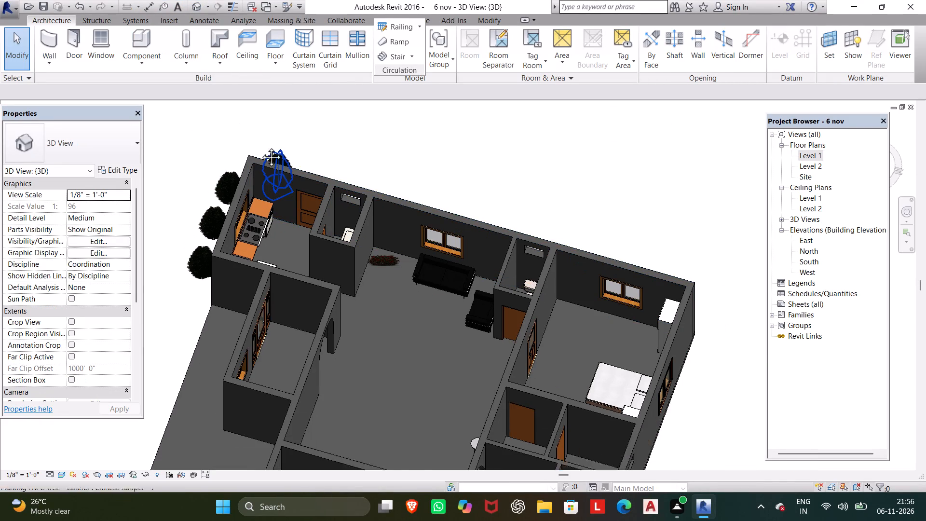
pyautogui.moveTo(260, 146); pyautogui.dragTo(260, 128, button='middle')
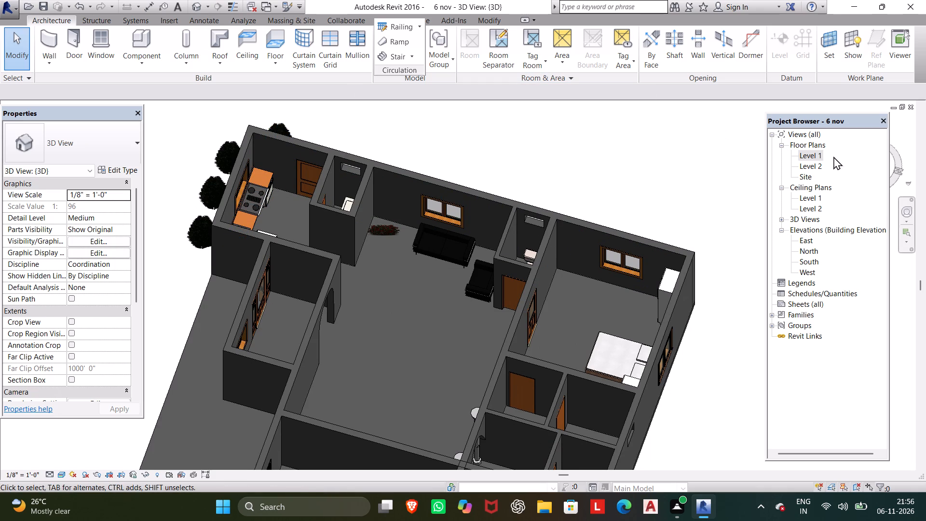
pyautogui.doubleClick(813, 156)
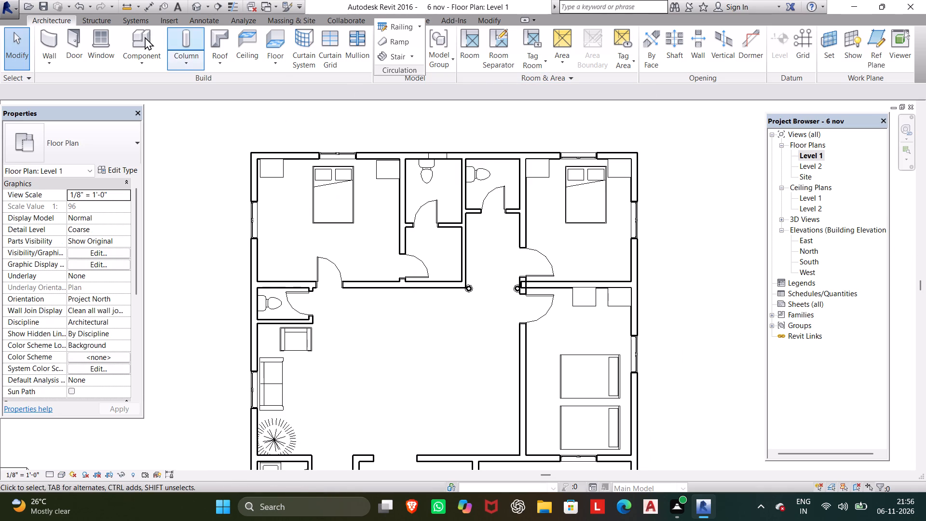
# Start placing a component and load the Sofa-Corbu family from the Furniture > Seating library folder.
pyautogui.click(145, 37)
pyautogui.click(486, 43)
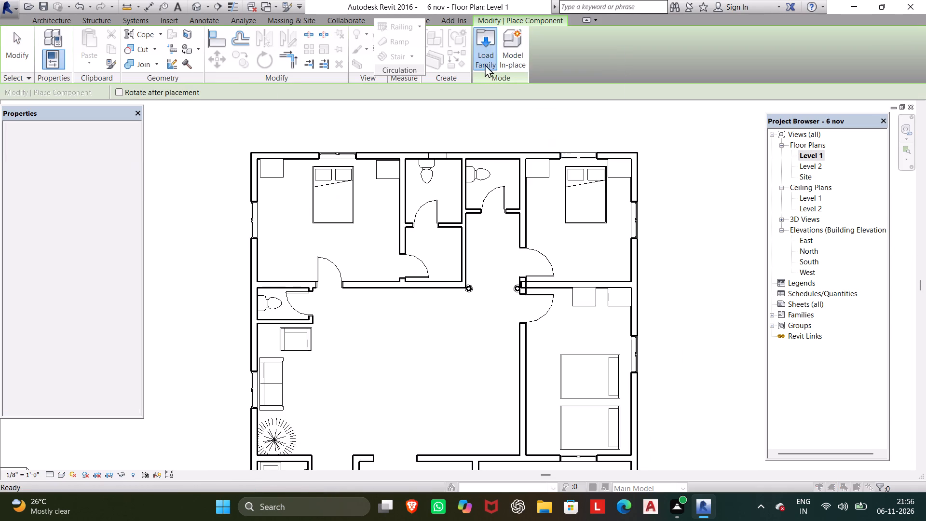
pyautogui.click(511, 306)
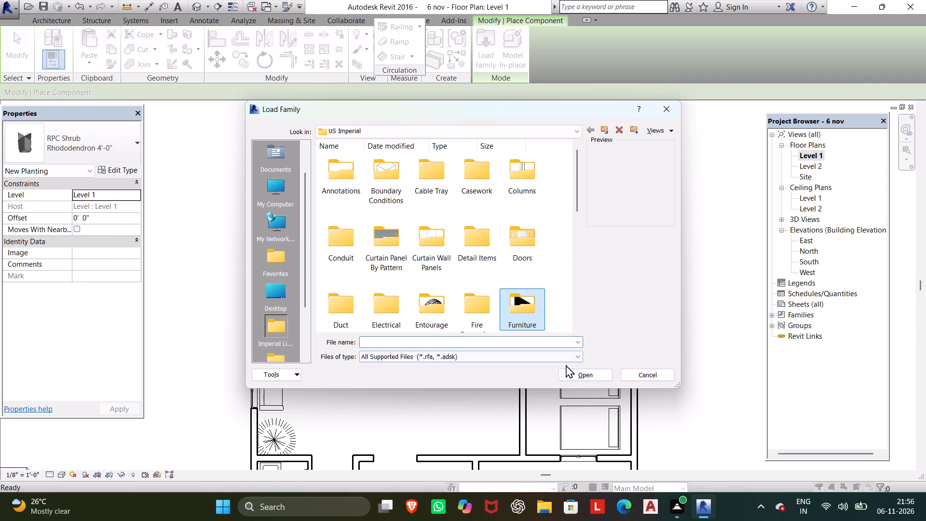
pyautogui.click(581, 376)
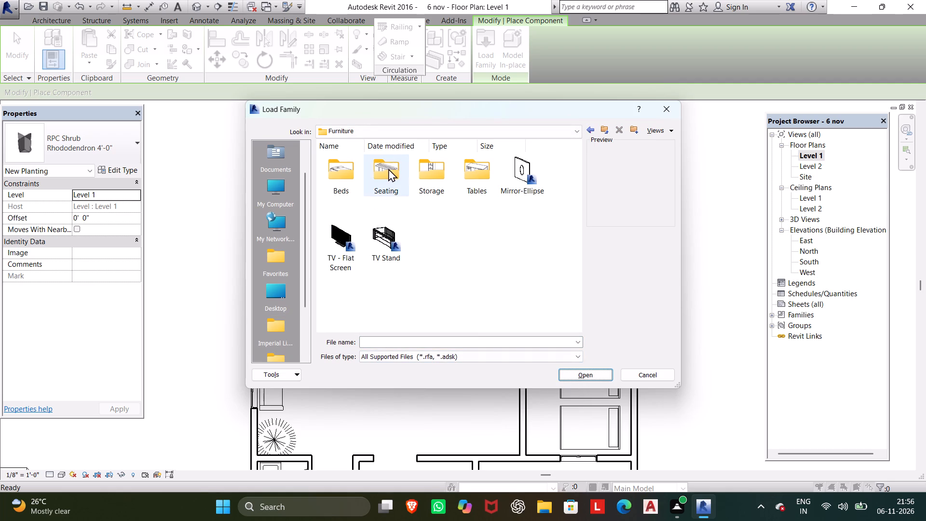
pyautogui.click(389, 168)
pyautogui.click(572, 369)
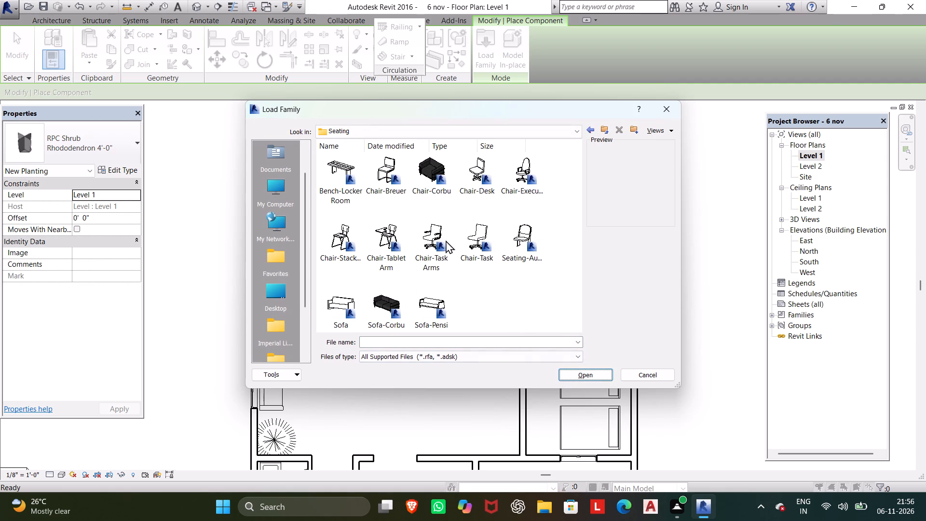
pyautogui.click(391, 293)
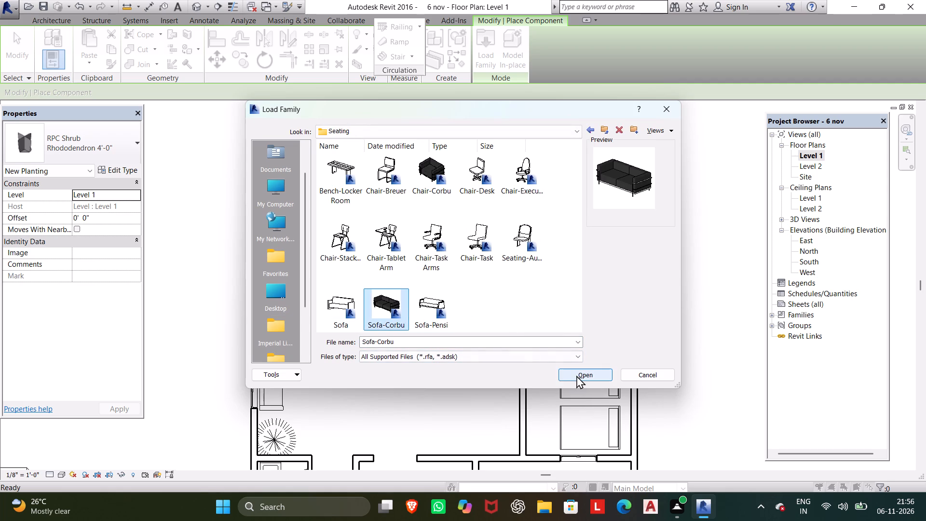
pyautogui.click(576, 375)
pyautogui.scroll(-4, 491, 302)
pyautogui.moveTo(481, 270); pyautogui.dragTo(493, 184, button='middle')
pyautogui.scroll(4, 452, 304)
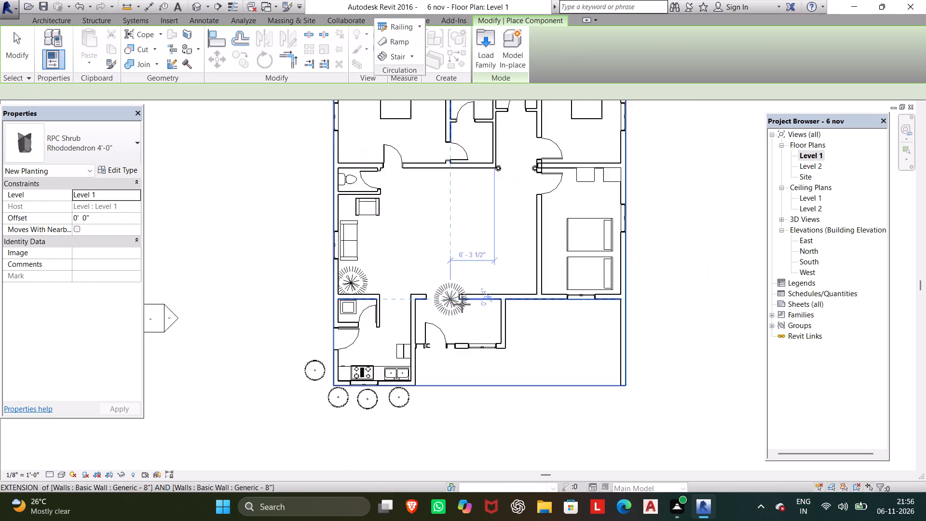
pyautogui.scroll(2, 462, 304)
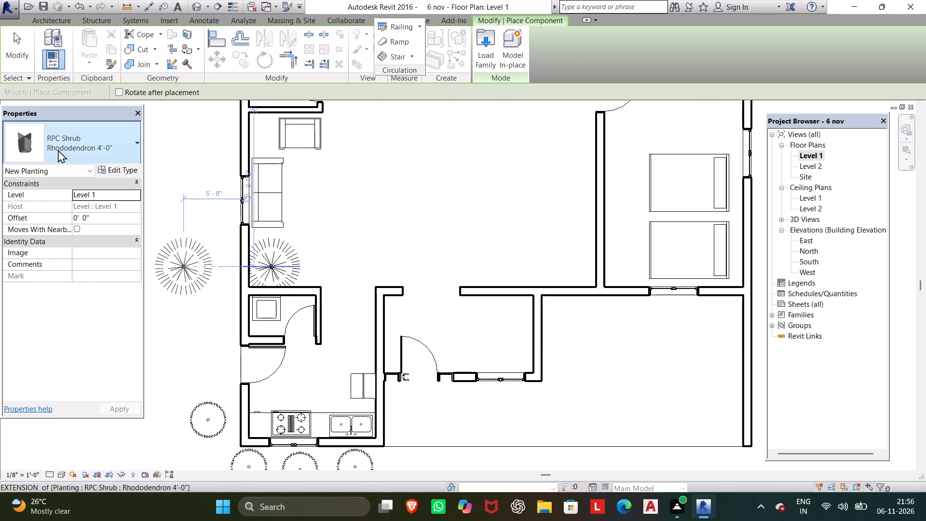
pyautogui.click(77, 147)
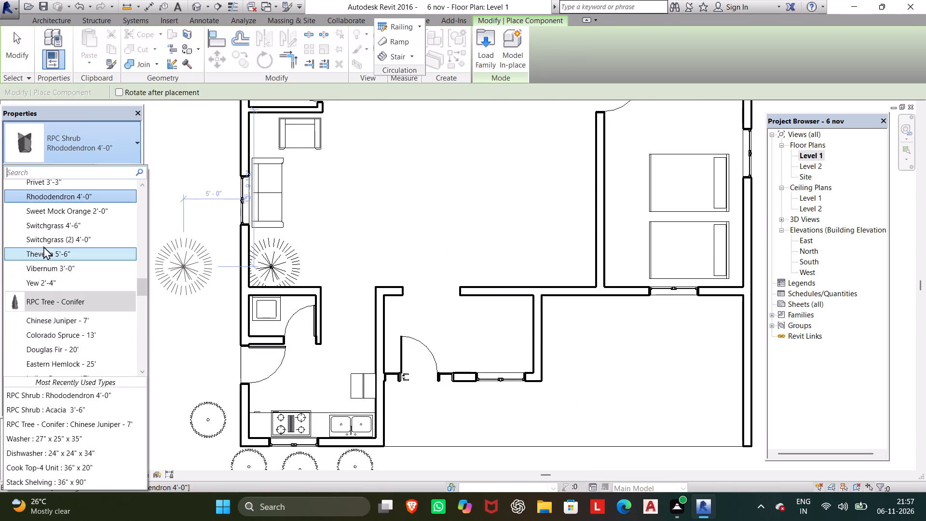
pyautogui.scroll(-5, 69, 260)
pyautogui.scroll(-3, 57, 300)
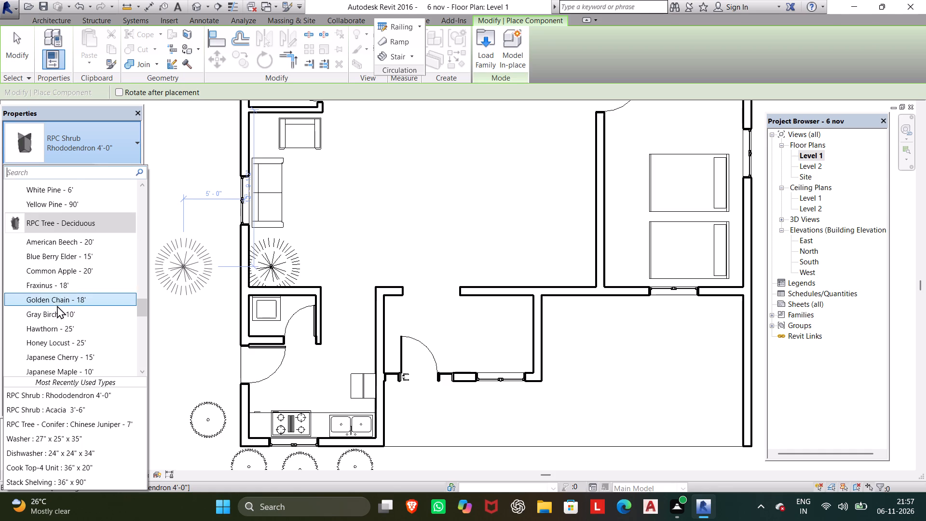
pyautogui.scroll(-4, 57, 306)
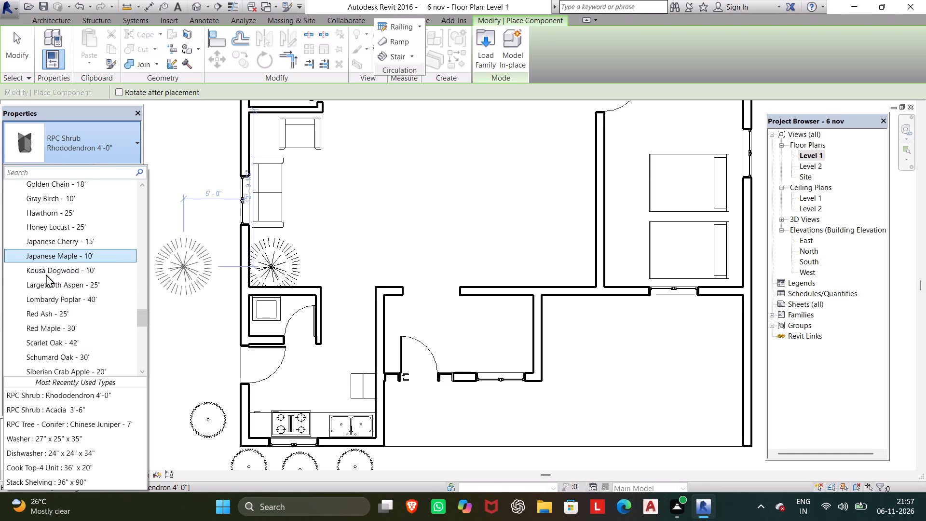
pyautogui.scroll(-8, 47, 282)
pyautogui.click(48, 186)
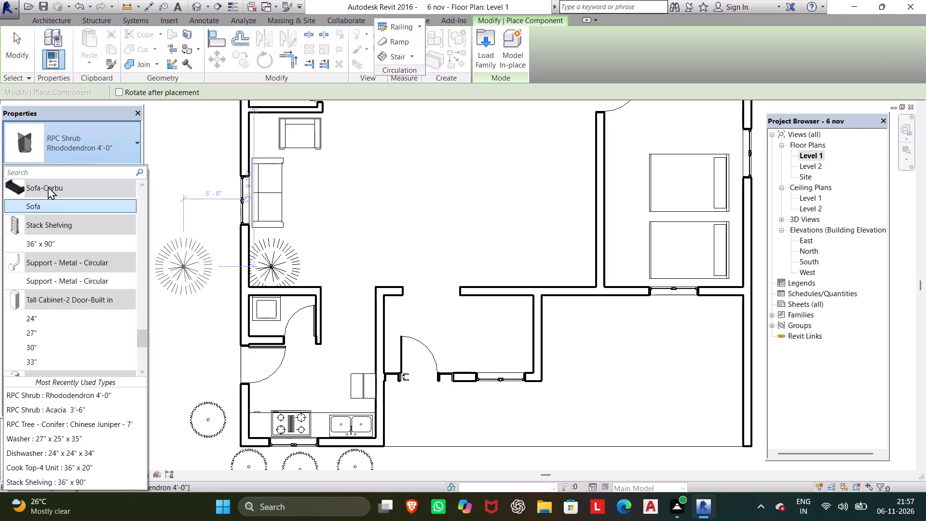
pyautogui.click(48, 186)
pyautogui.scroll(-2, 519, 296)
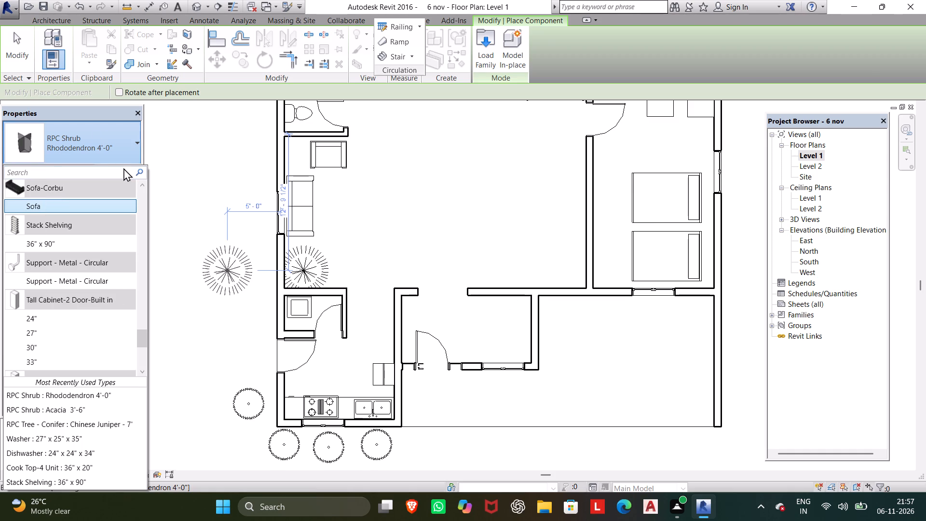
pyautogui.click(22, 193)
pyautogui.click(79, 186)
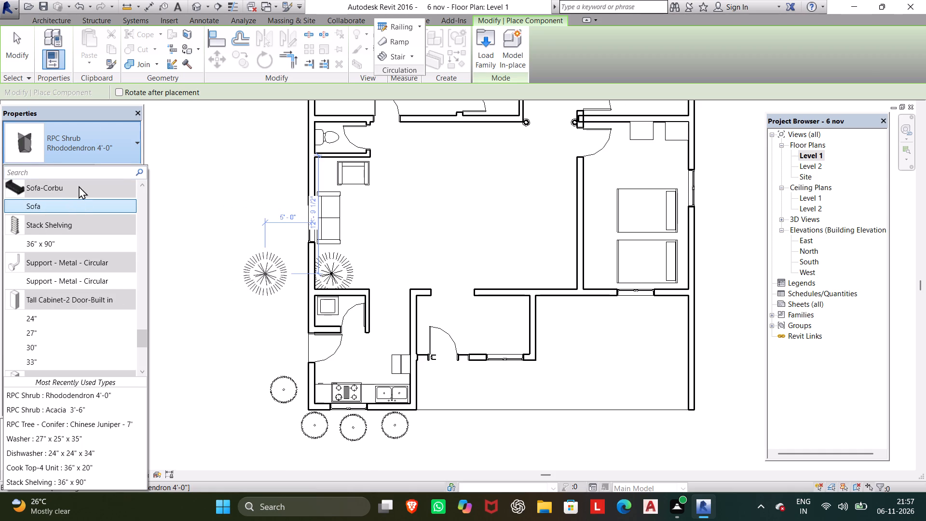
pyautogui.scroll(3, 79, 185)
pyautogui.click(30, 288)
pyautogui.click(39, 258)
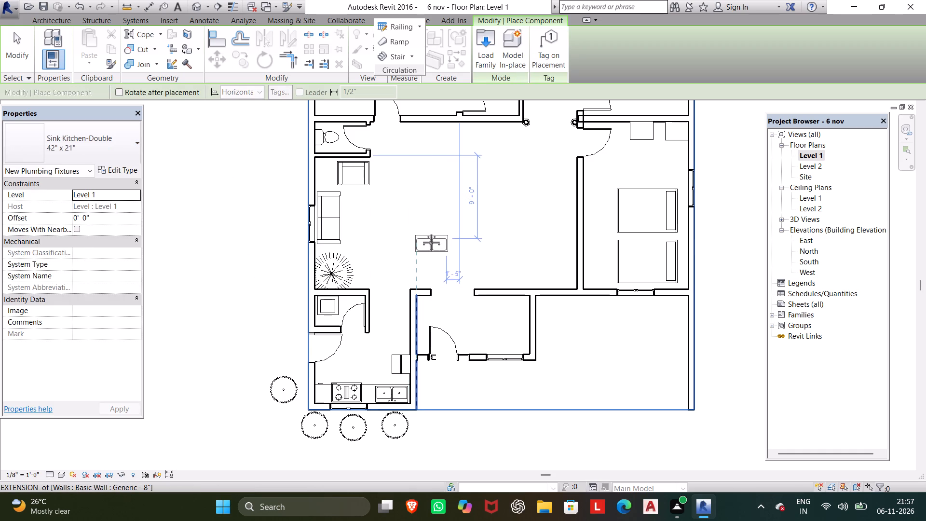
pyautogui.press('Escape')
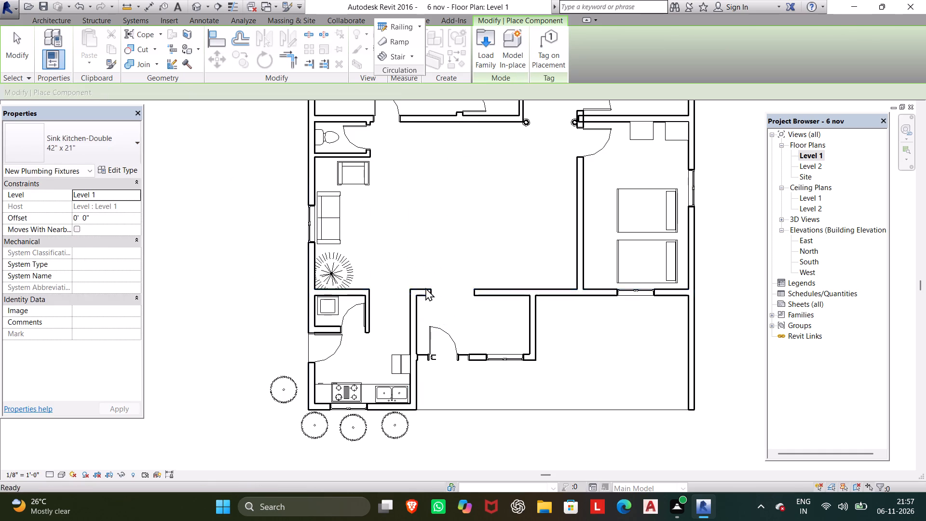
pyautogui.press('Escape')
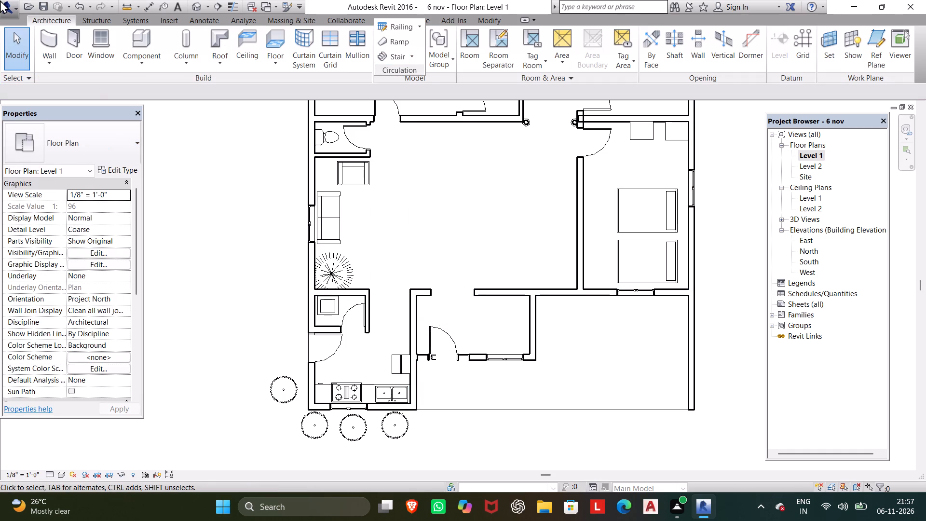
# Restart component placement and load the Sofa-Corbu family again from the Furniture > Seating library folder.
pyautogui.click(143, 45)
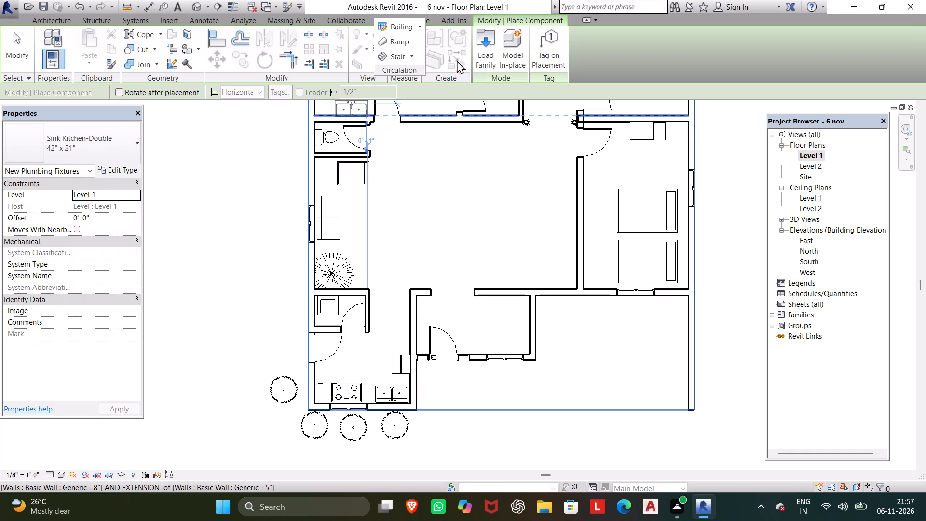
pyautogui.click(487, 44)
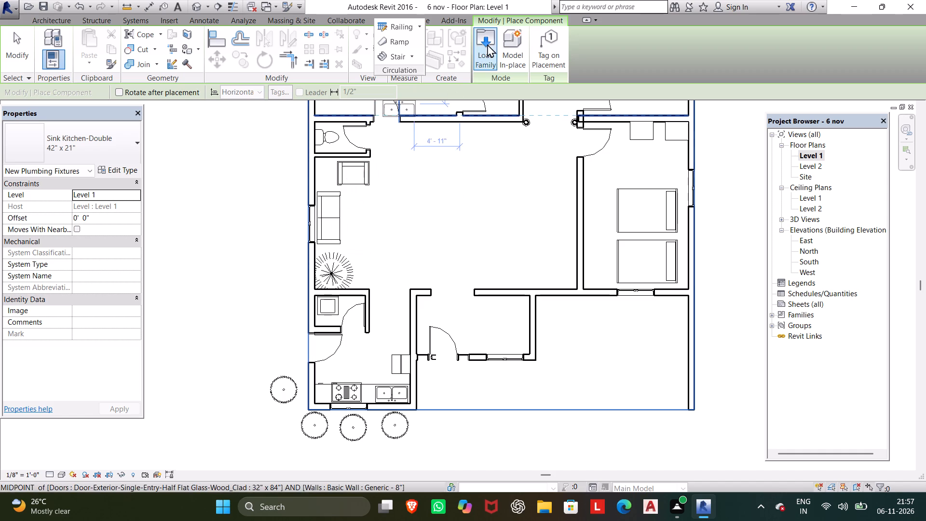
pyautogui.scroll(-4, 459, 287)
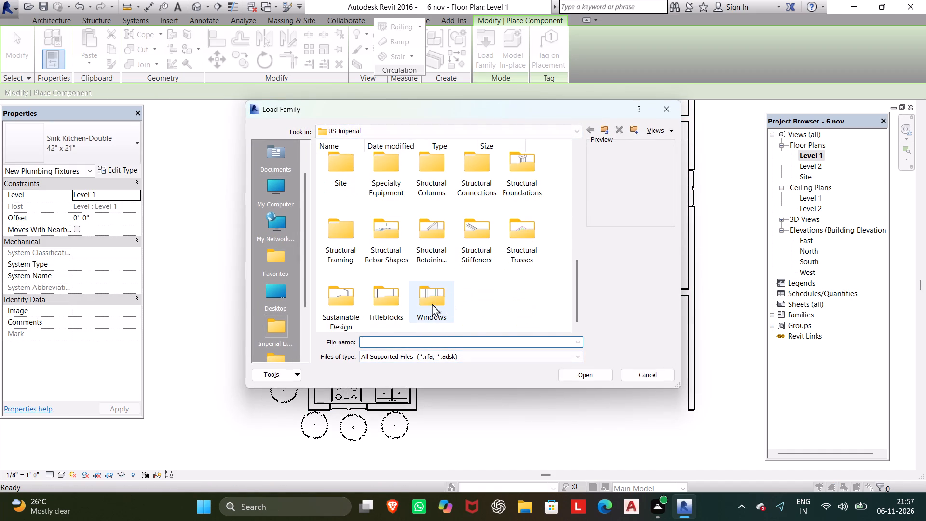
pyautogui.scroll(2, 439, 284)
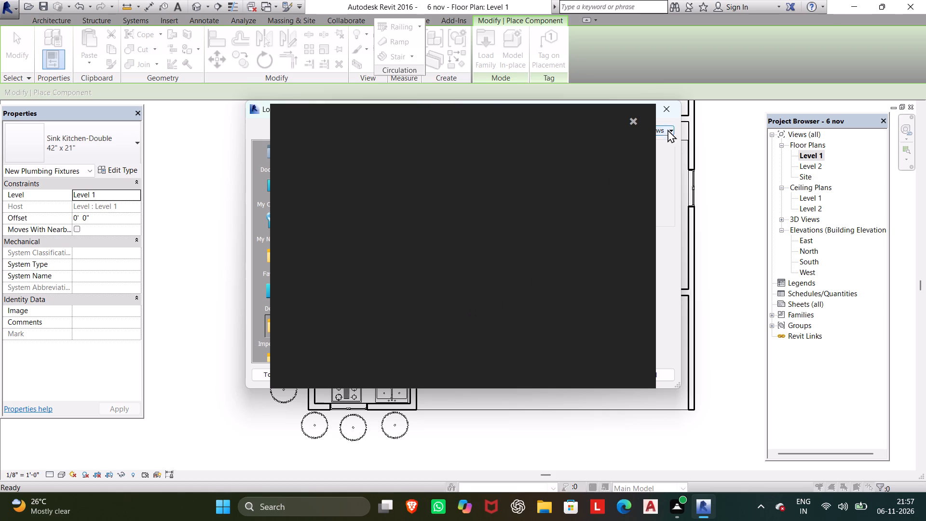
pyautogui.click(633, 123)
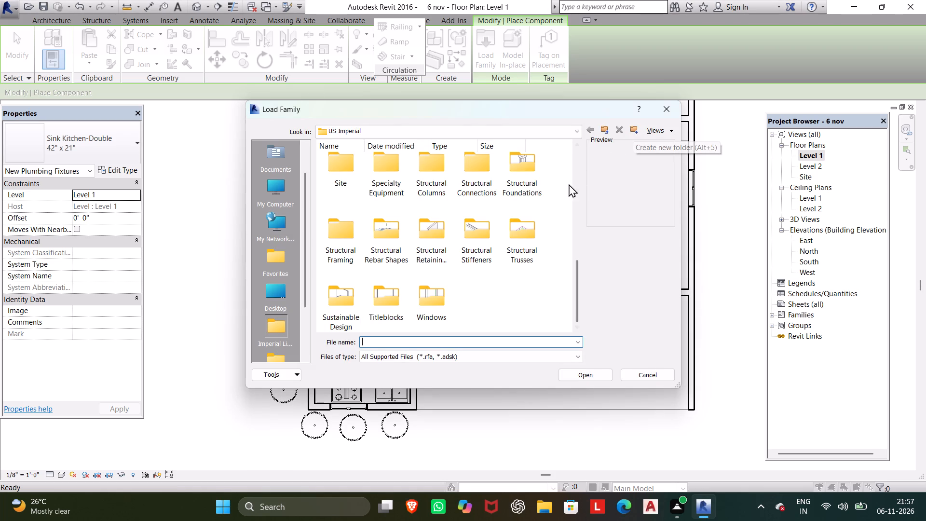
pyautogui.scroll(-1, 405, 231)
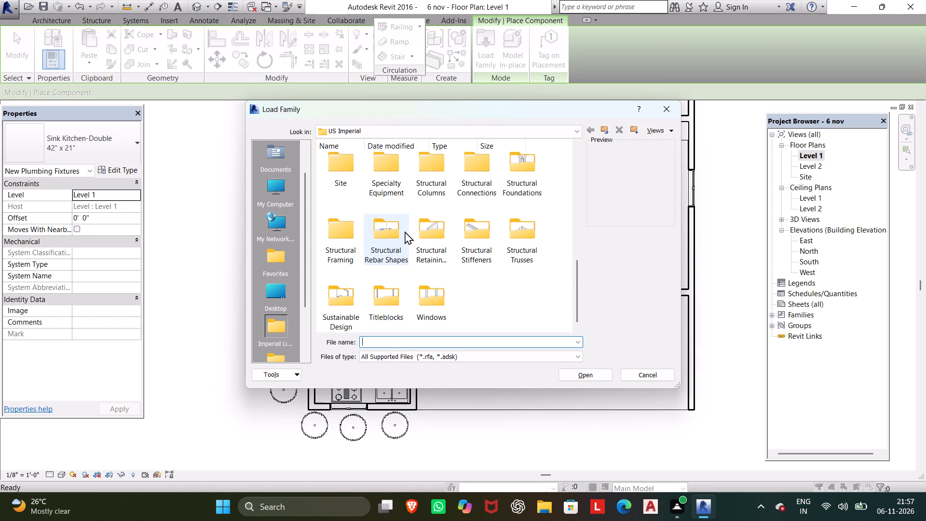
pyautogui.scroll(2, 398, 240)
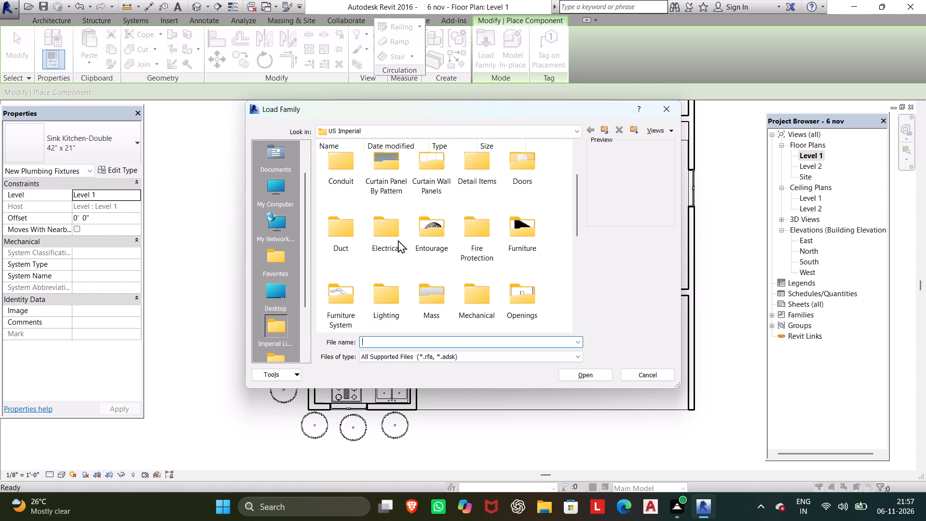
pyautogui.click(531, 248)
pyautogui.click(576, 373)
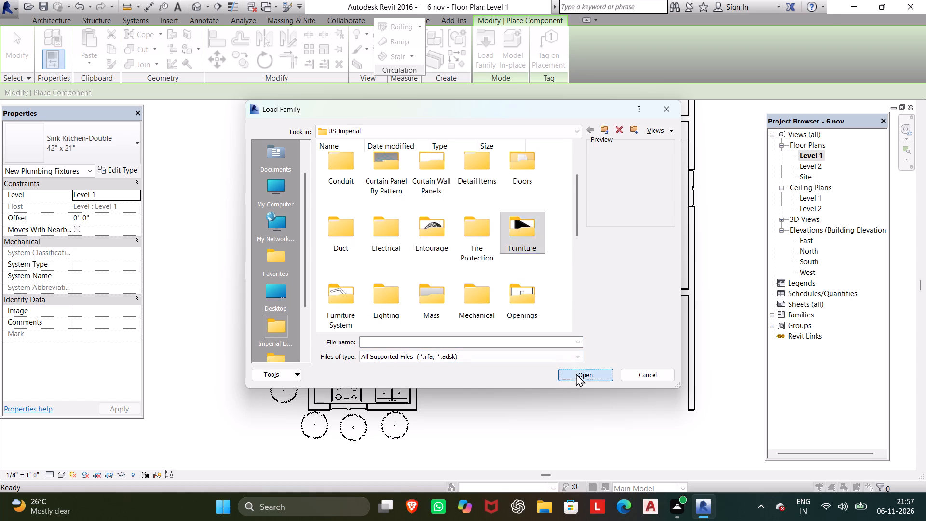
pyautogui.click(392, 185)
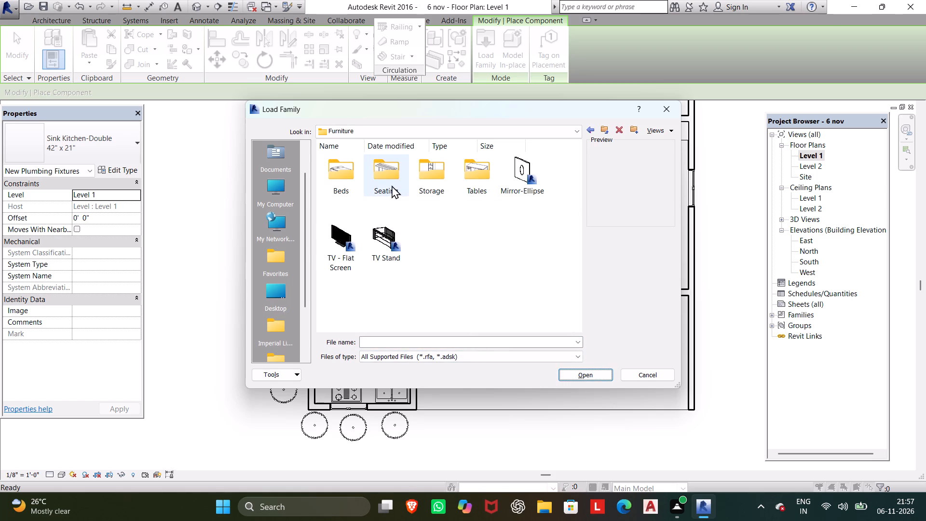
pyautogui.click(585, 376)
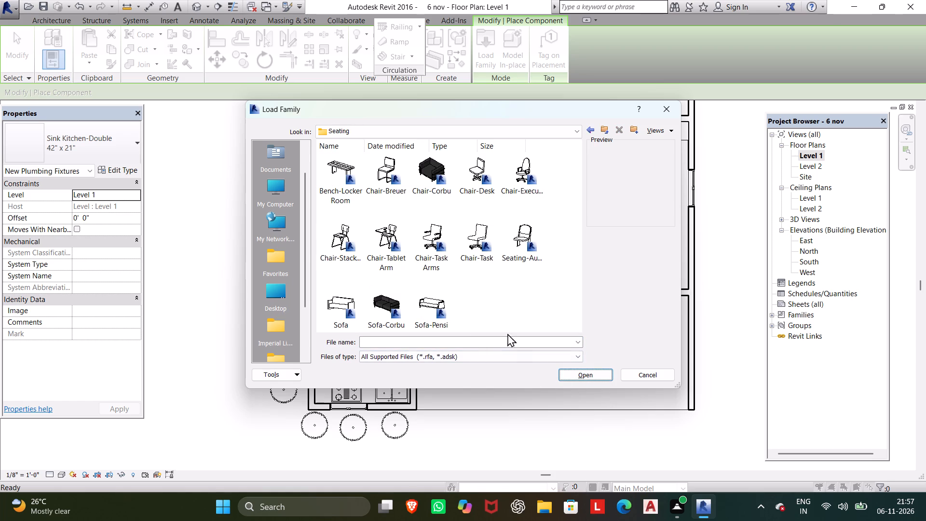
pyautogui.click(397, 299)
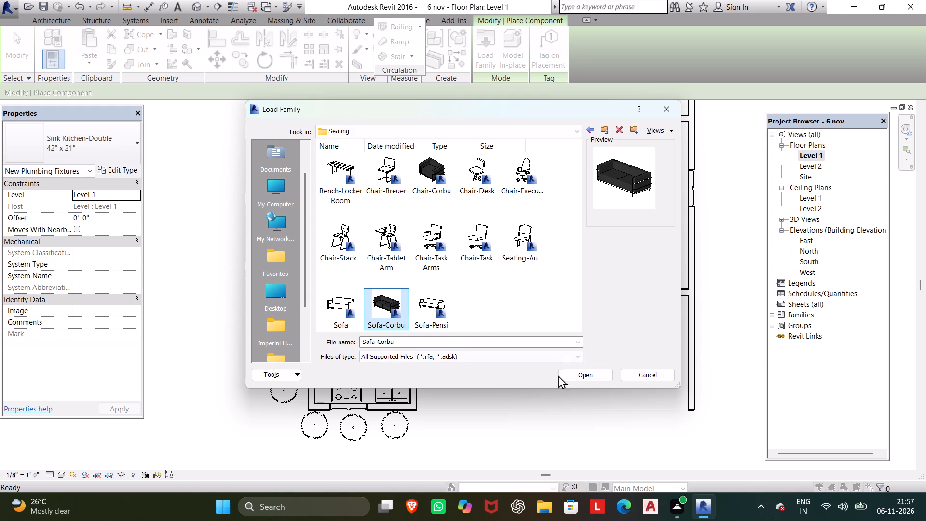
pyautogui.click(578, 379)
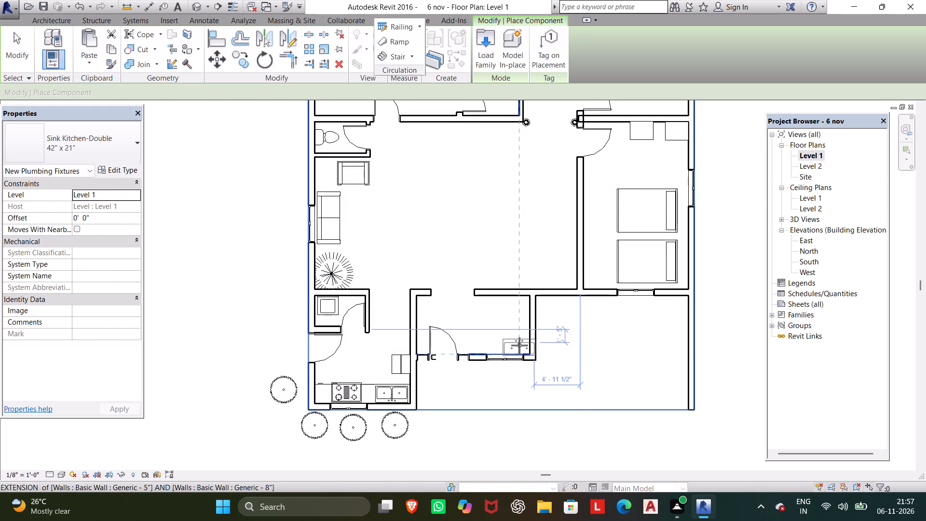
pyautogui.scroll(7, 517, 342)
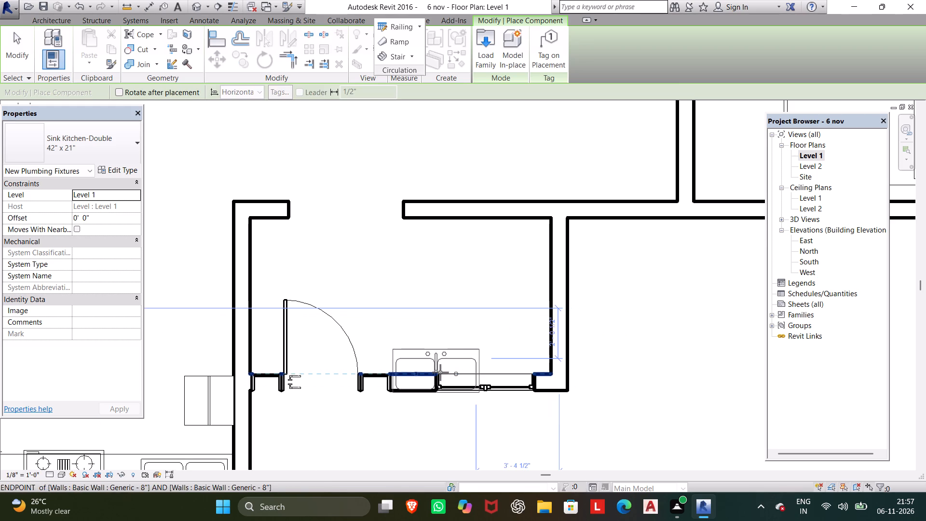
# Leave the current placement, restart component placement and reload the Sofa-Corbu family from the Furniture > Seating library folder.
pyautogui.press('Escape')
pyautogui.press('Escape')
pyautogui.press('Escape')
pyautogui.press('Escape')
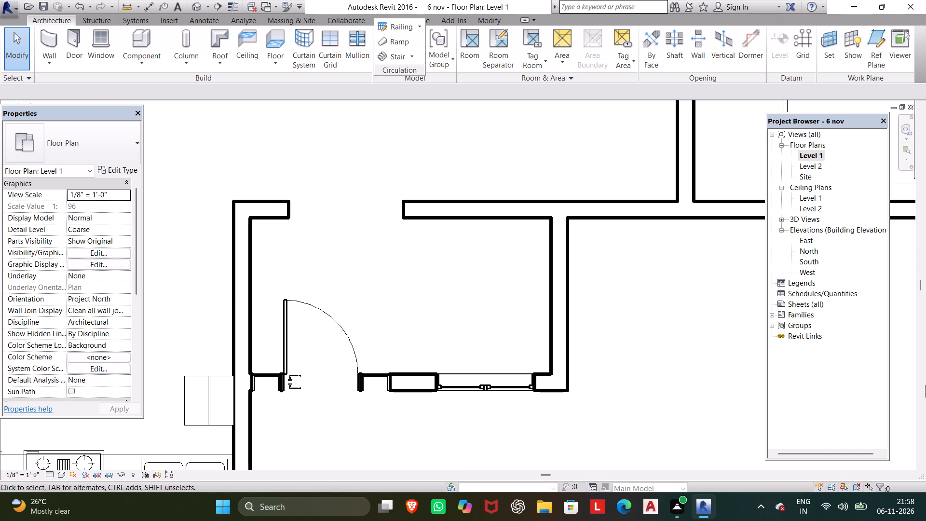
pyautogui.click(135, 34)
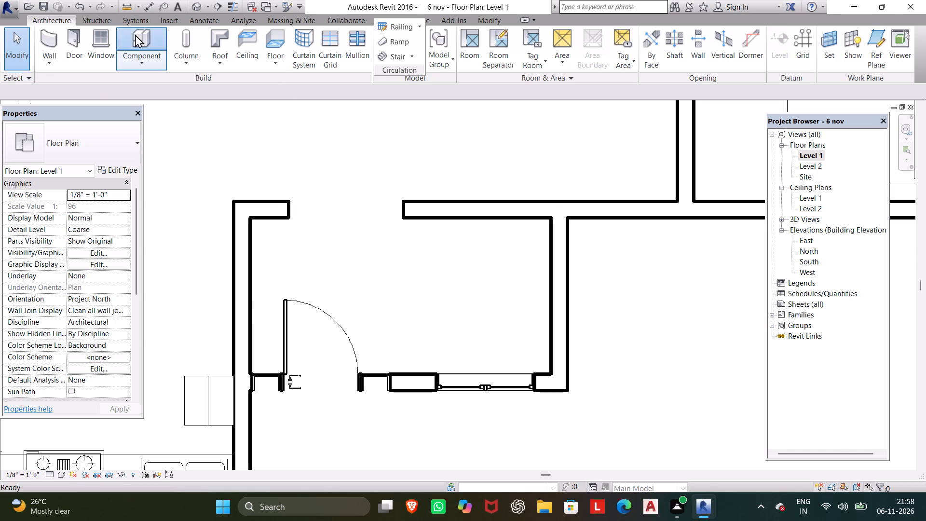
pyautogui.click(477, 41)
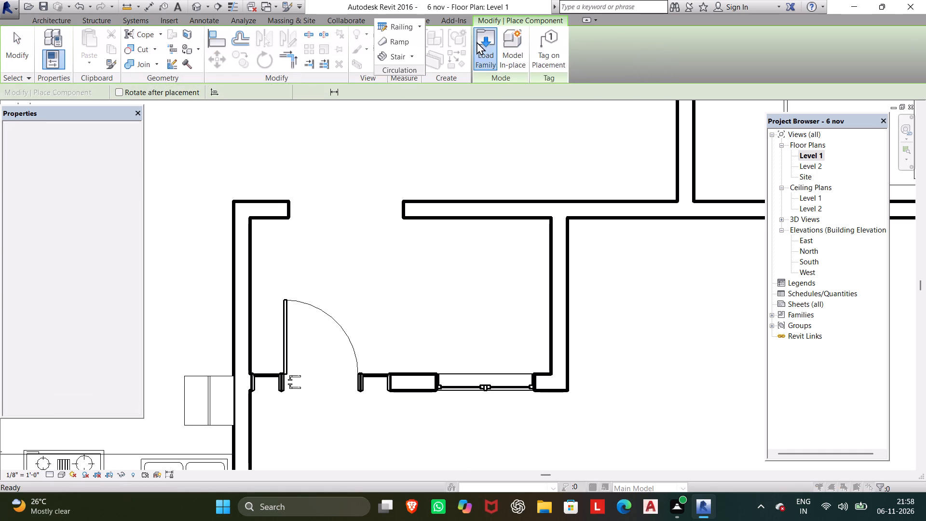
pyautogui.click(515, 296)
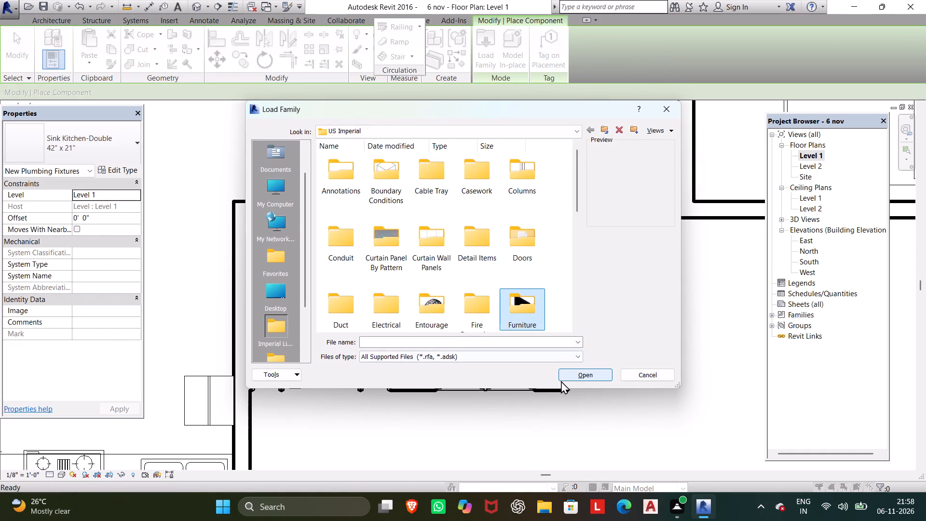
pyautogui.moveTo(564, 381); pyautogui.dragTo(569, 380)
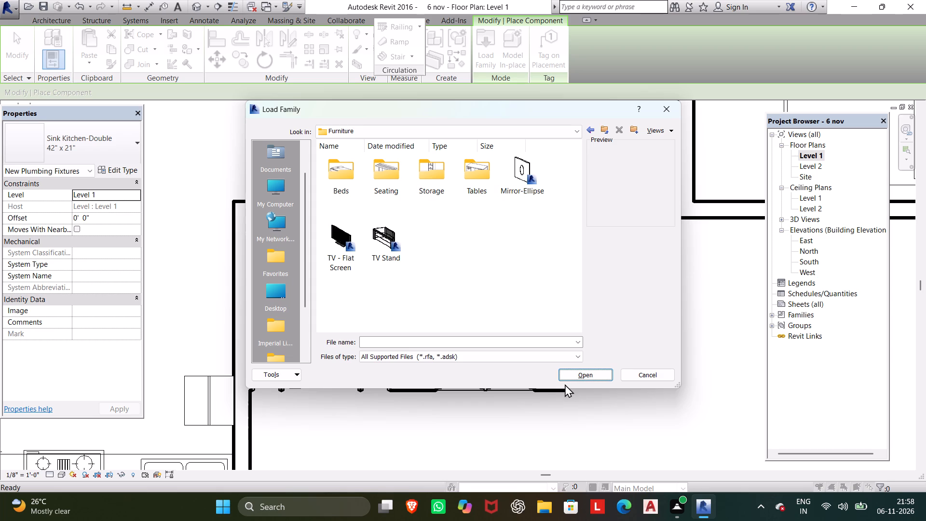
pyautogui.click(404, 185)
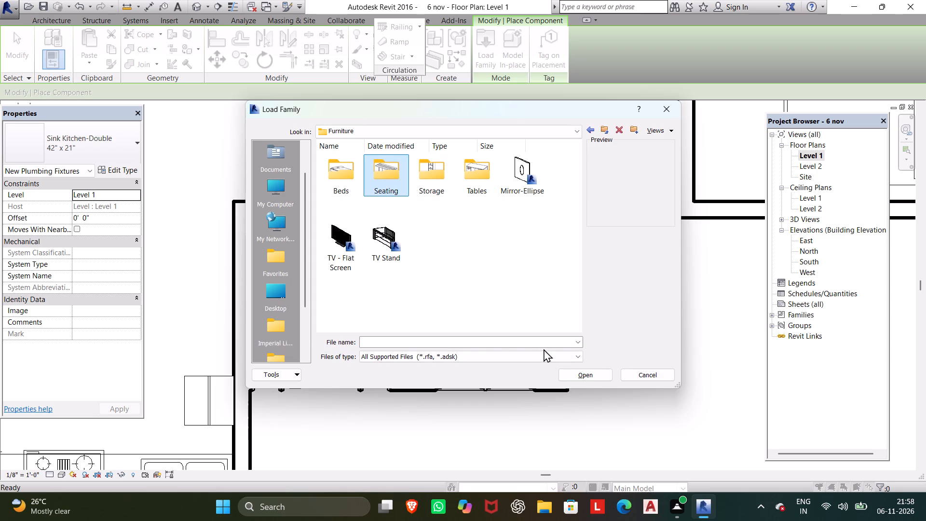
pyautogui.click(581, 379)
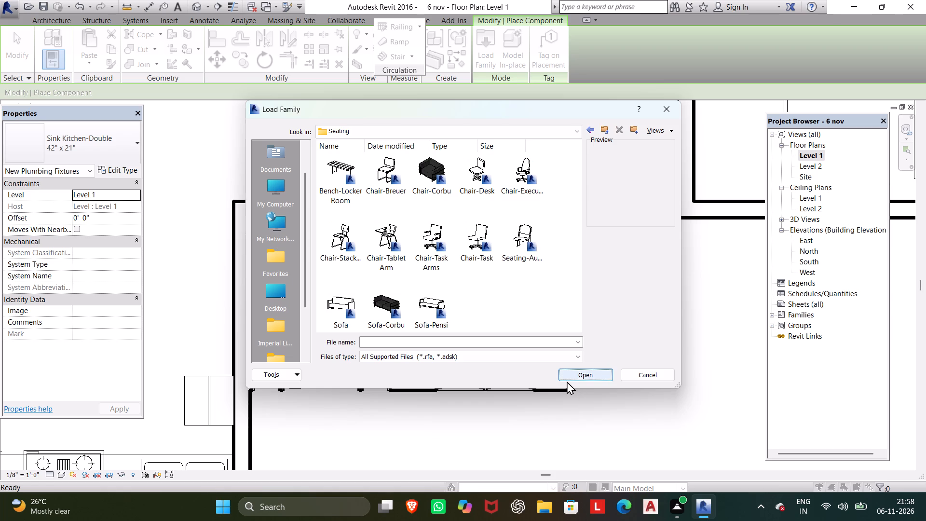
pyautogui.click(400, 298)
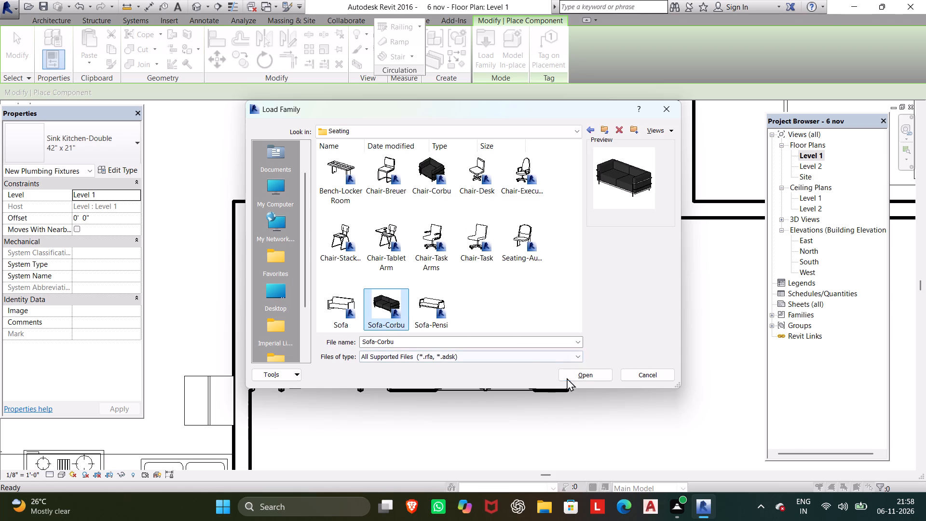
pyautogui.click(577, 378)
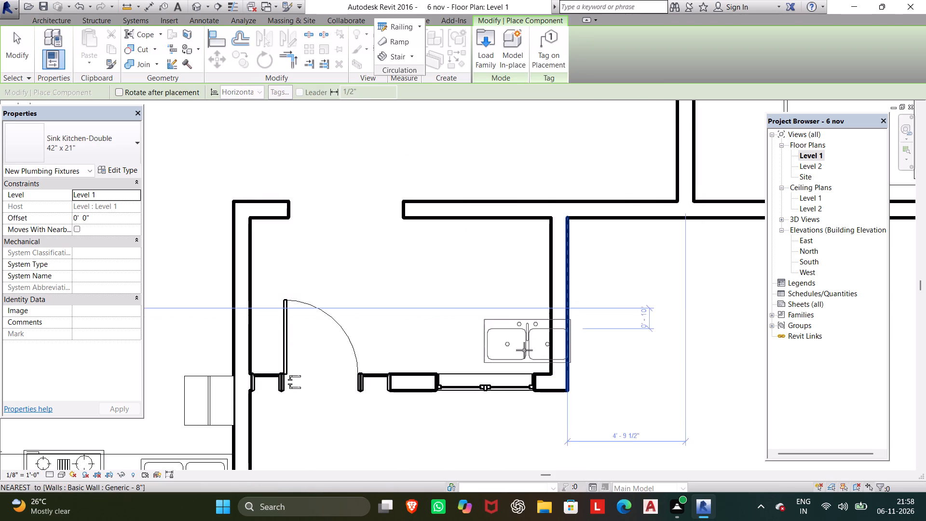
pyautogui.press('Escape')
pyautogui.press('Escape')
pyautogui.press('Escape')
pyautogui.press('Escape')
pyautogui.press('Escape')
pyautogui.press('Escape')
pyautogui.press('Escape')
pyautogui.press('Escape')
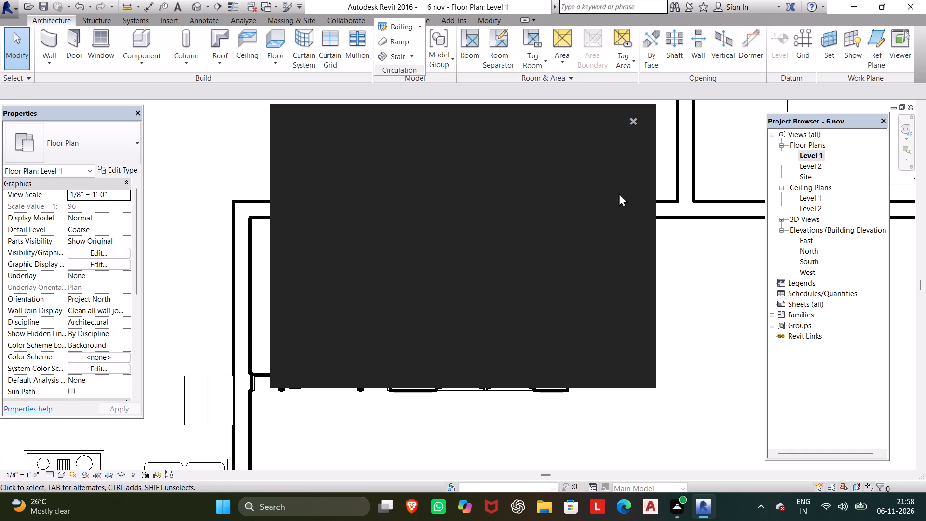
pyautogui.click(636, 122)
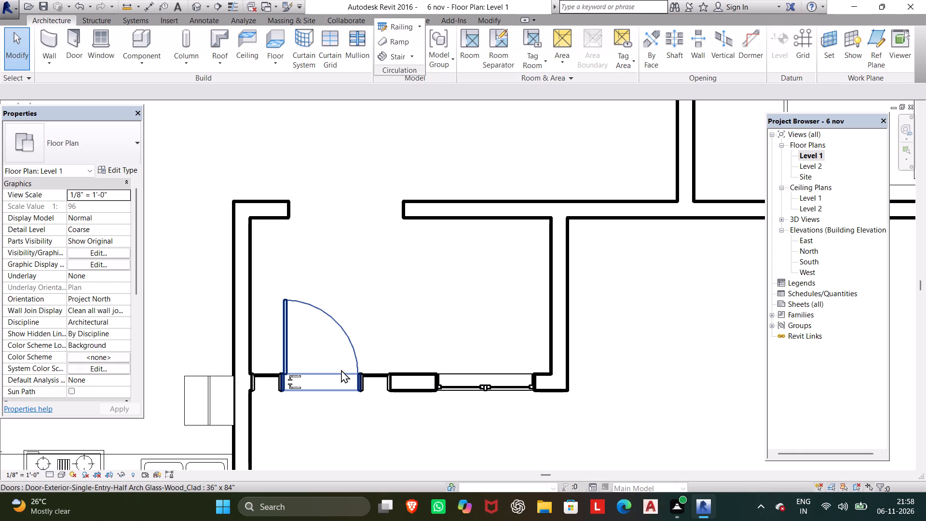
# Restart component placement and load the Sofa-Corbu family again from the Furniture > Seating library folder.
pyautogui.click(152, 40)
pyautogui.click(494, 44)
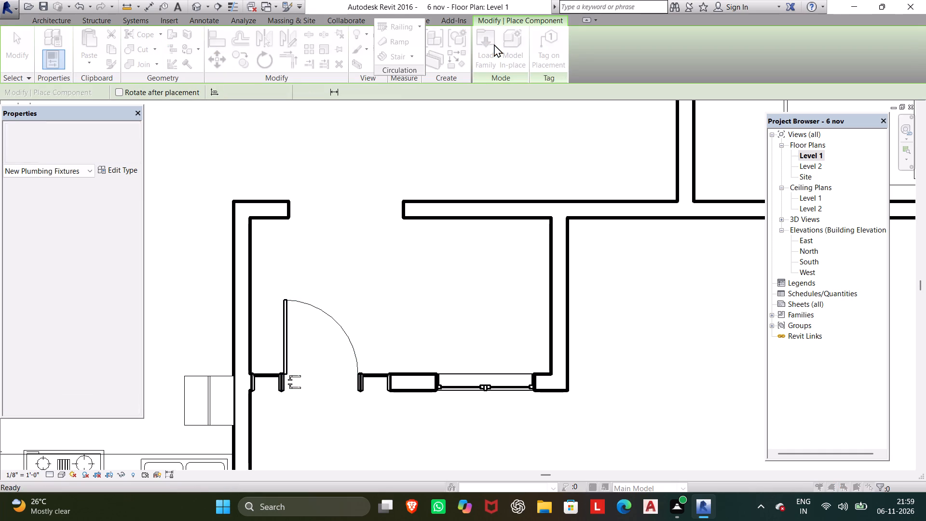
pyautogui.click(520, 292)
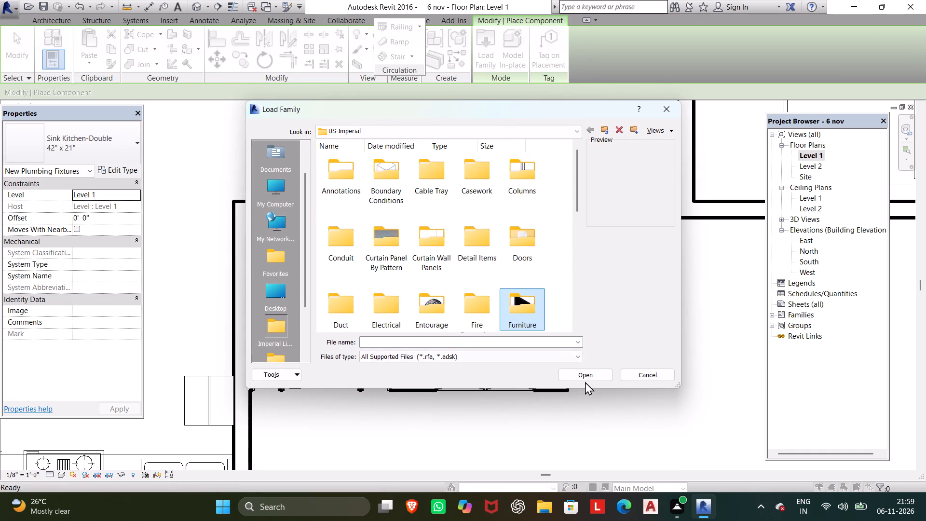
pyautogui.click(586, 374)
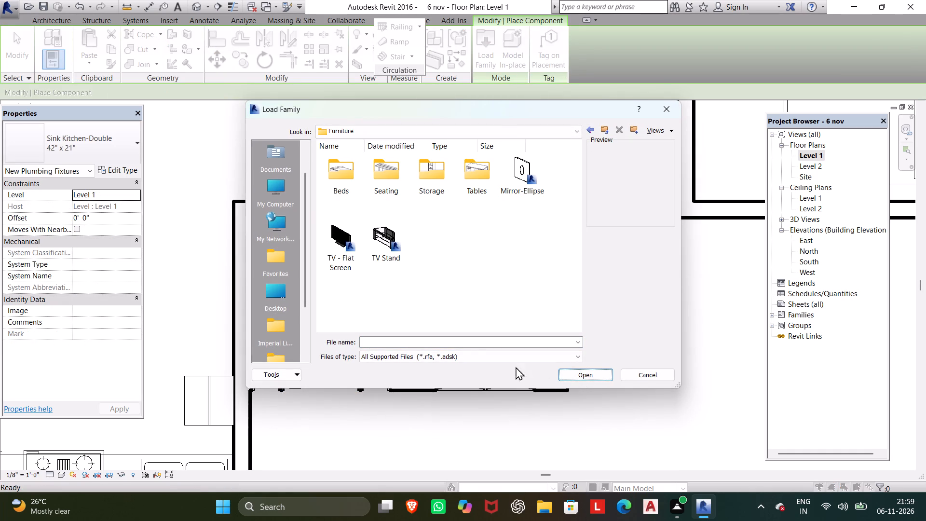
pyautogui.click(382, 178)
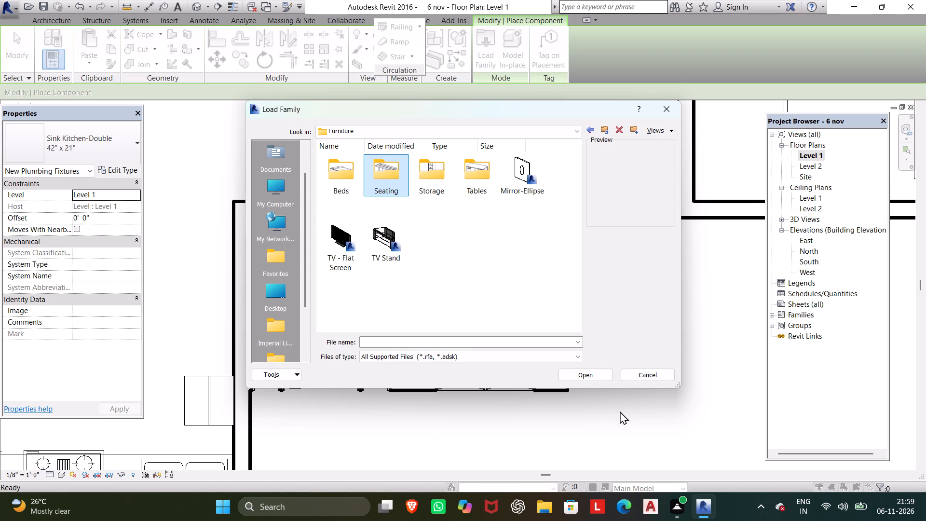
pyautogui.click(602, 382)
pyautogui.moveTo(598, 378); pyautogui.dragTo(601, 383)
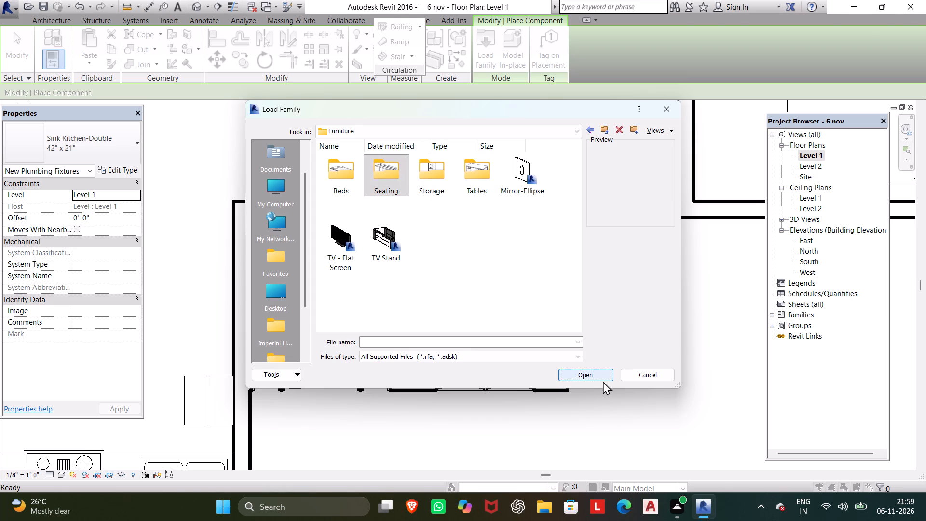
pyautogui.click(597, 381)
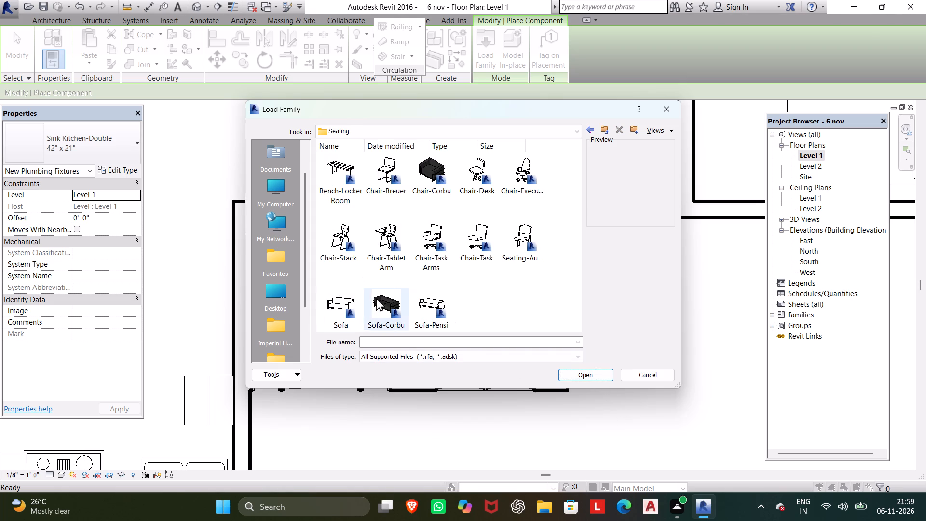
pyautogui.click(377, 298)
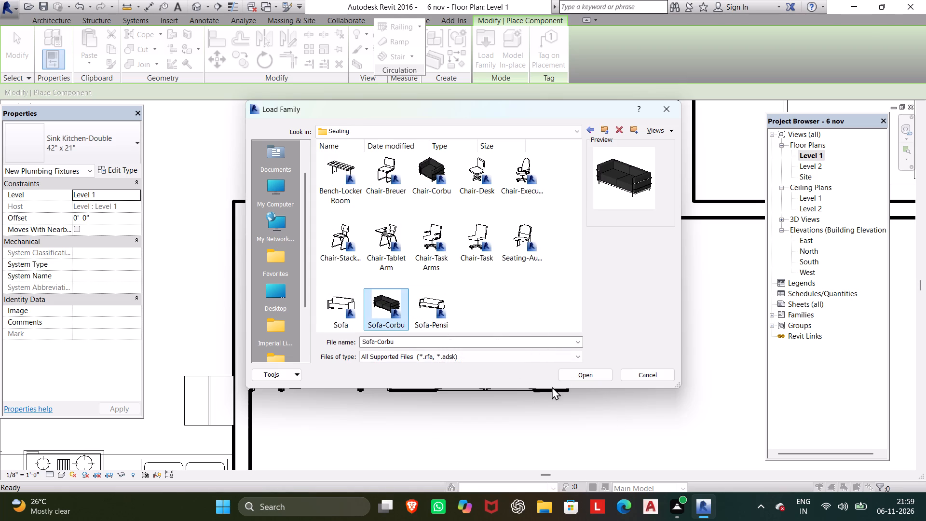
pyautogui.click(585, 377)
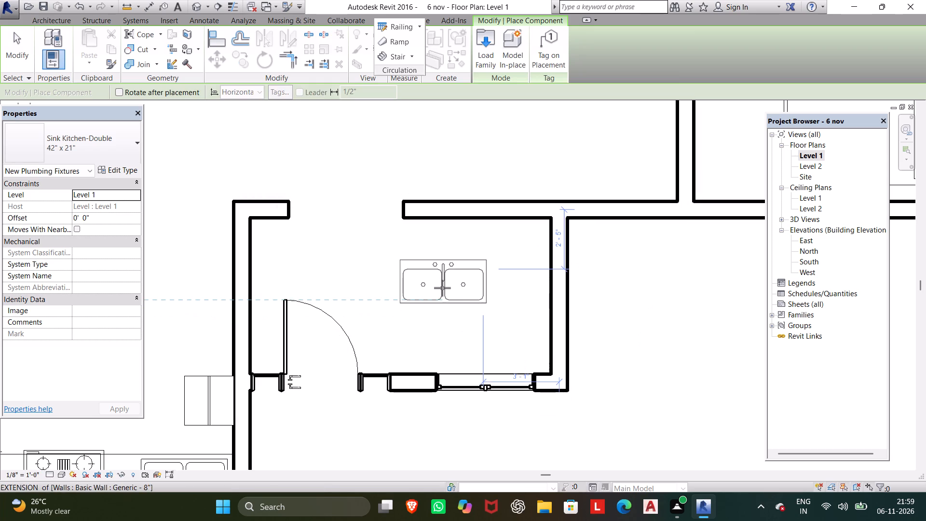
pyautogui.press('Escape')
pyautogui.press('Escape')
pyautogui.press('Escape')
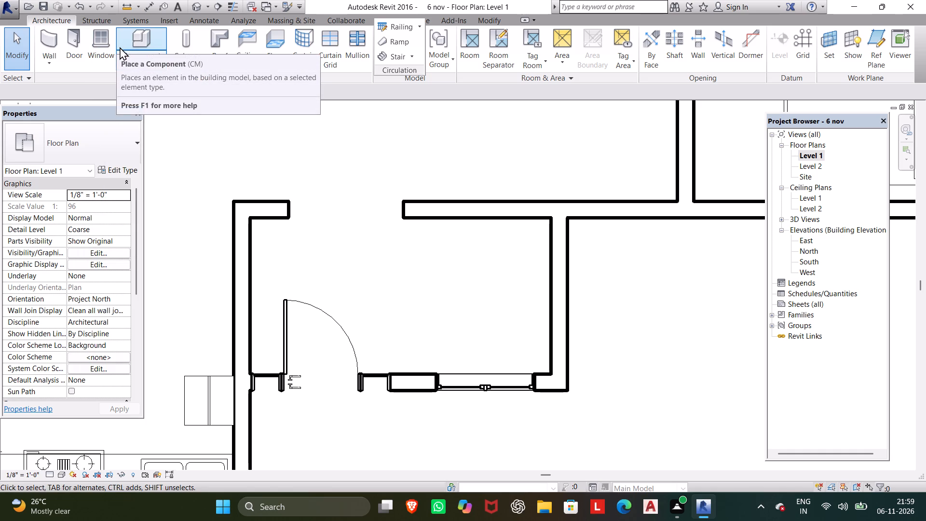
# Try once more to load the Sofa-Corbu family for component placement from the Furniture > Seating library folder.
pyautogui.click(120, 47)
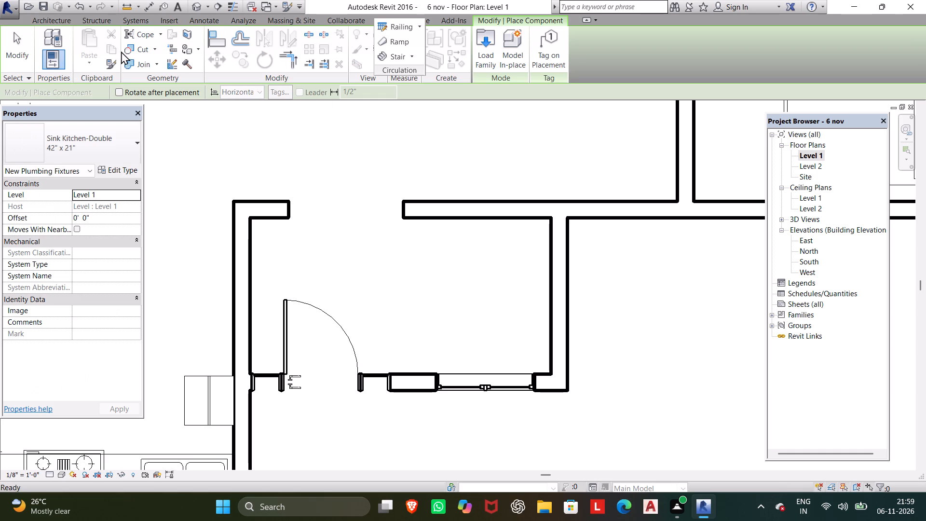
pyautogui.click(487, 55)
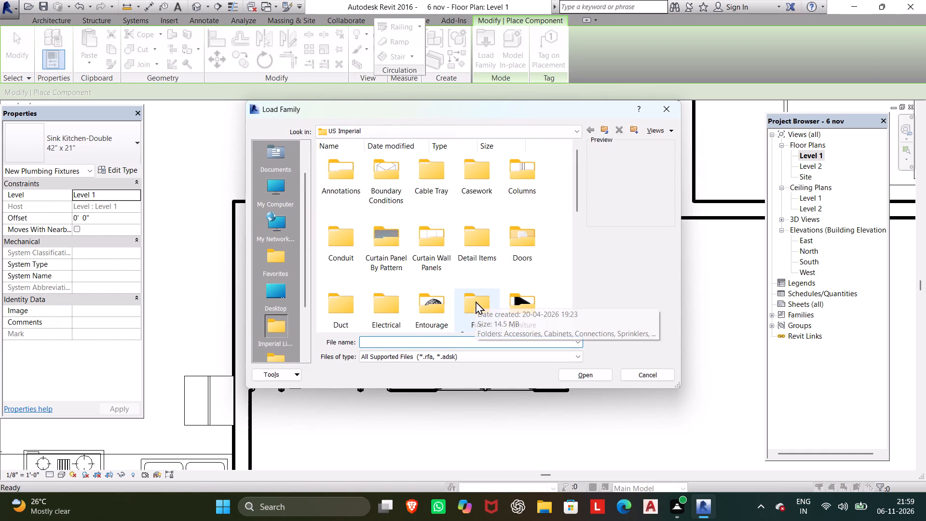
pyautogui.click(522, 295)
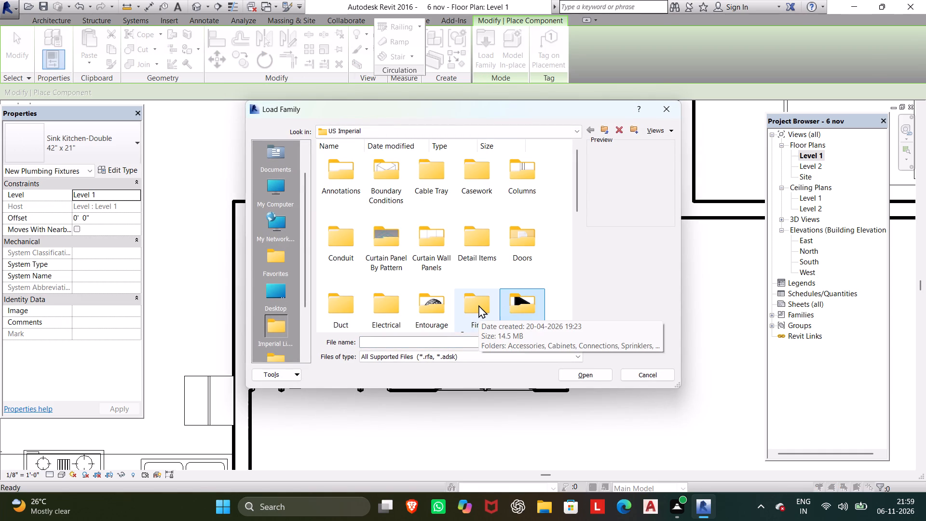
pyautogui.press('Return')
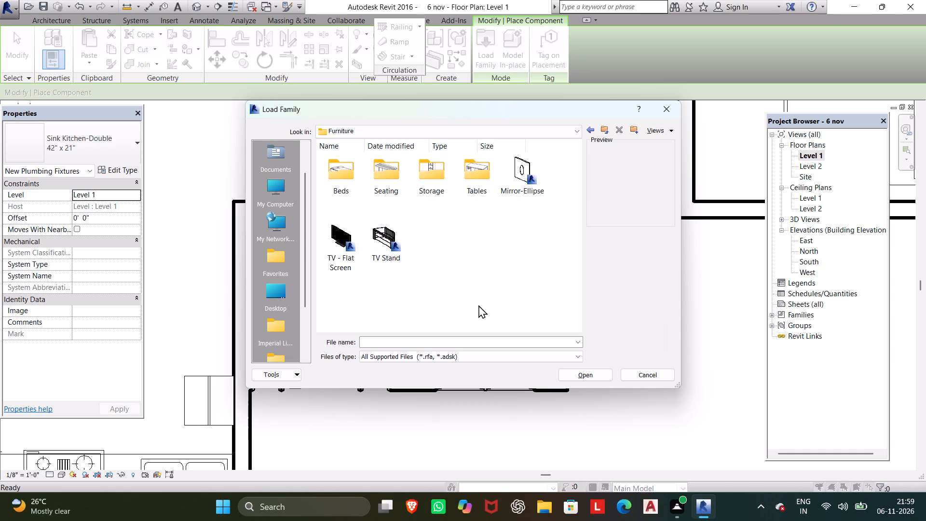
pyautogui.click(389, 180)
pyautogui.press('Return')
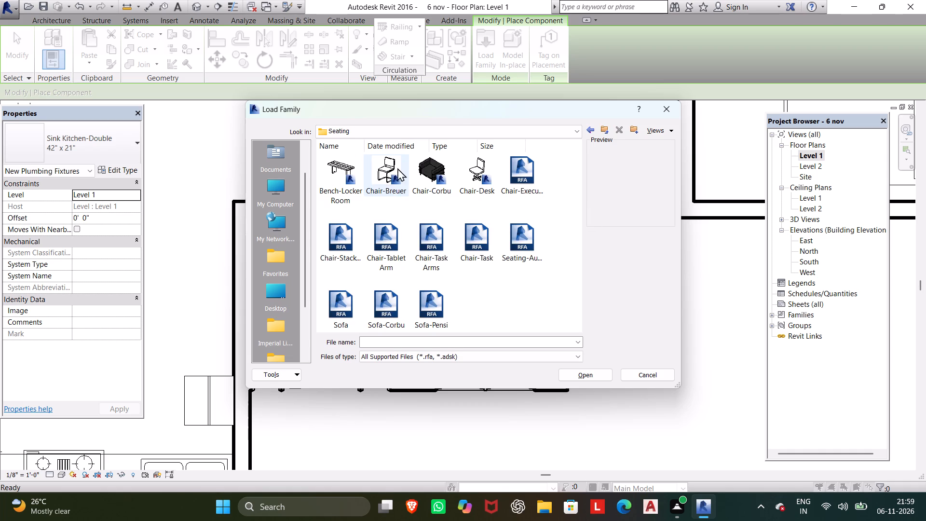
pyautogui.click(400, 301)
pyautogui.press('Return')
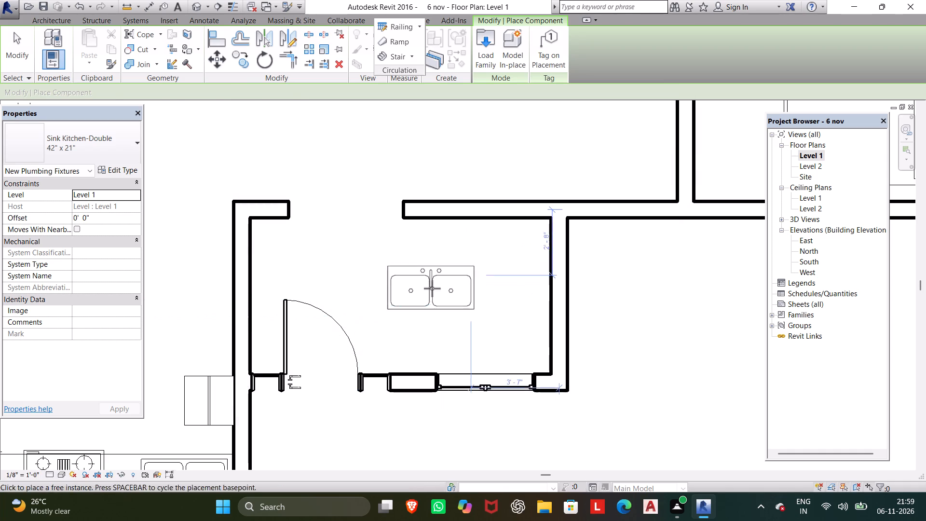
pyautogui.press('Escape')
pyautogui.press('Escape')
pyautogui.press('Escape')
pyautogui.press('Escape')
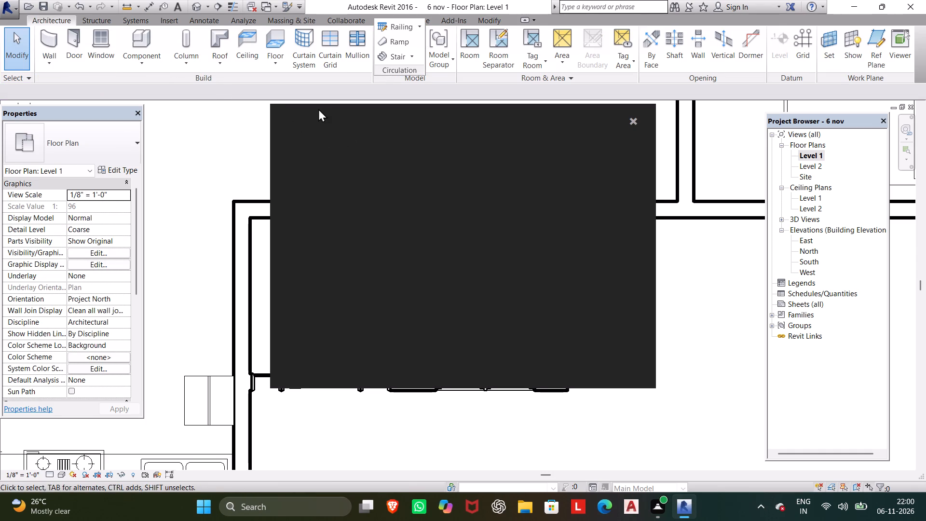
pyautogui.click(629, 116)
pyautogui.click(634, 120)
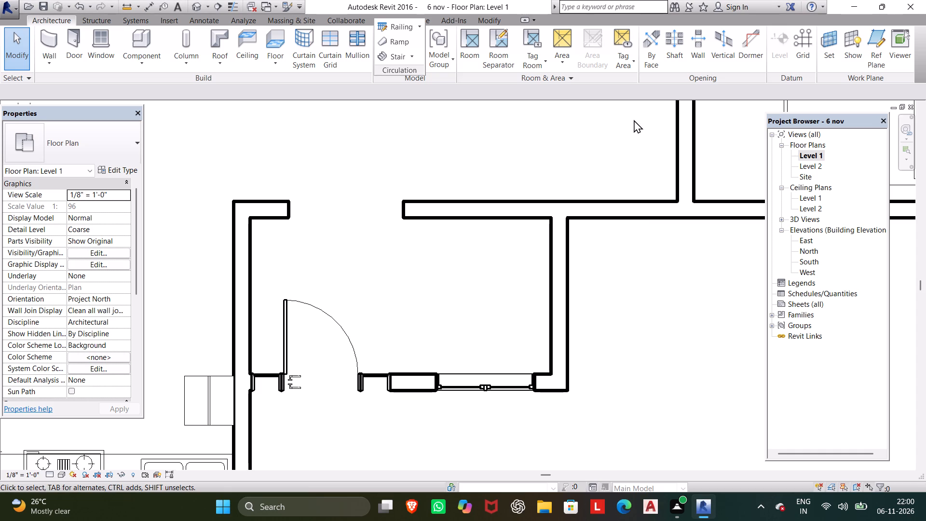
# Place one Sofa-Corbu sofa against the room's upper wall near its right corner, choosing the Sofa type for component placement.
pyautogui.click(137, 35)
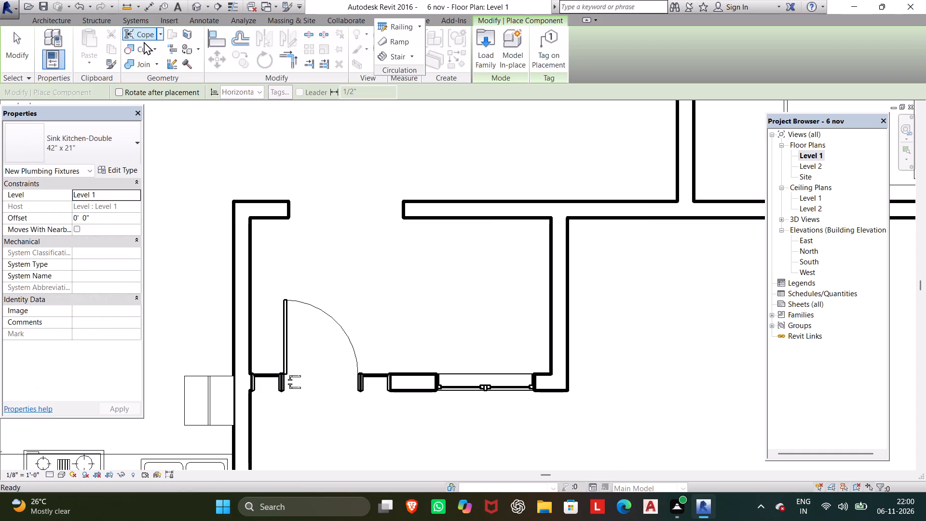
pyautogui.click(118, 152)
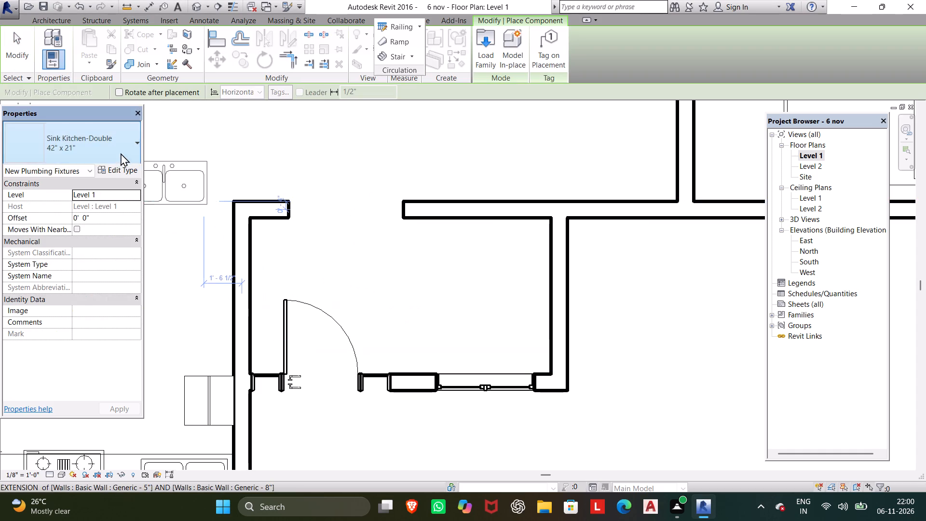
pyautogui.click(95, 231)
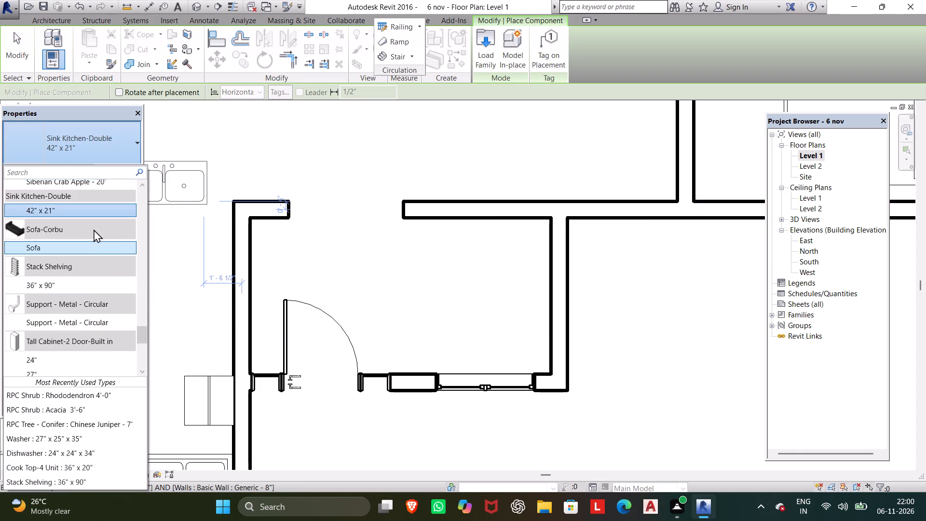
pyautogui.scroll(17, 87, 227)
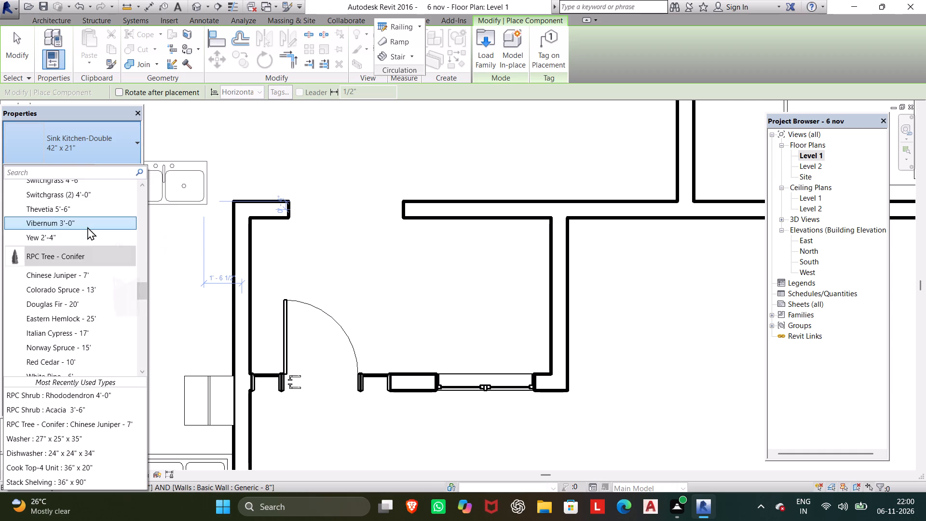
pyautogui.scroll(20, 87, 227)
pyautogui.scroll(11, 87, 227)
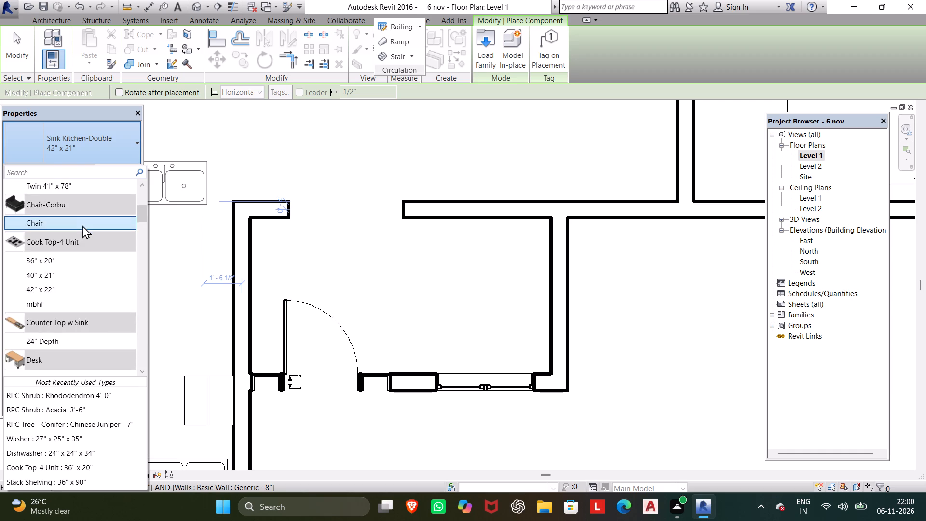
pyautogui.scroll(14, 82, 225)
pyautogui.scroll(-8, 82, 225)
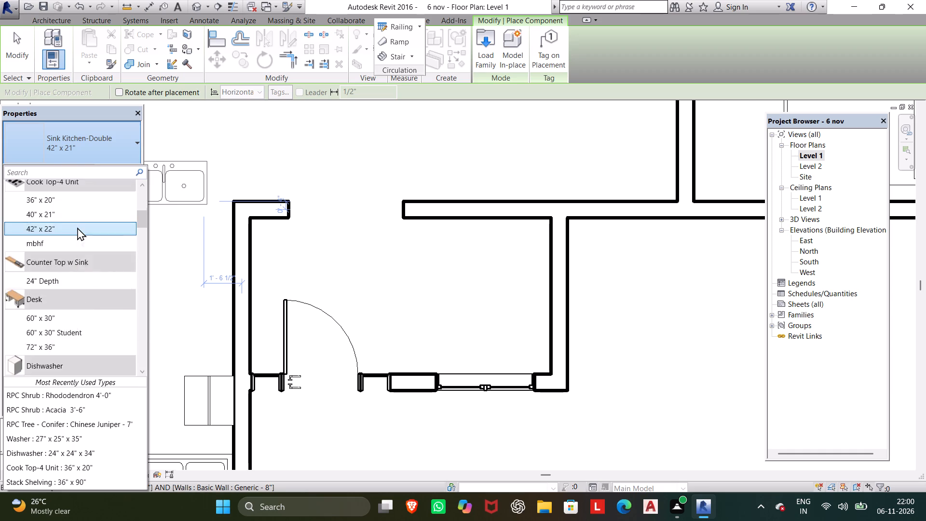
pyautogui.scroll(-19, 77, 227)
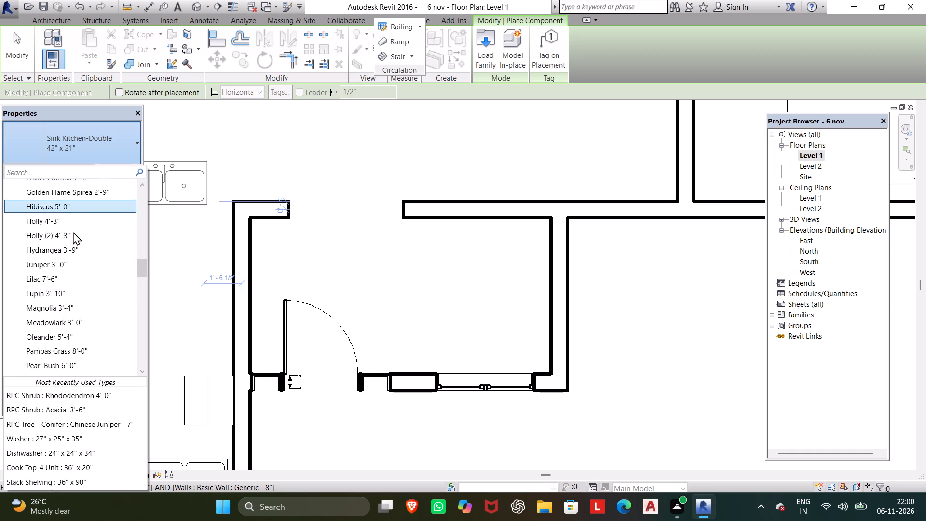
pyautogui.scroll(-7, 73, 232)
pyautogui.scroll(-17, 50, 263)
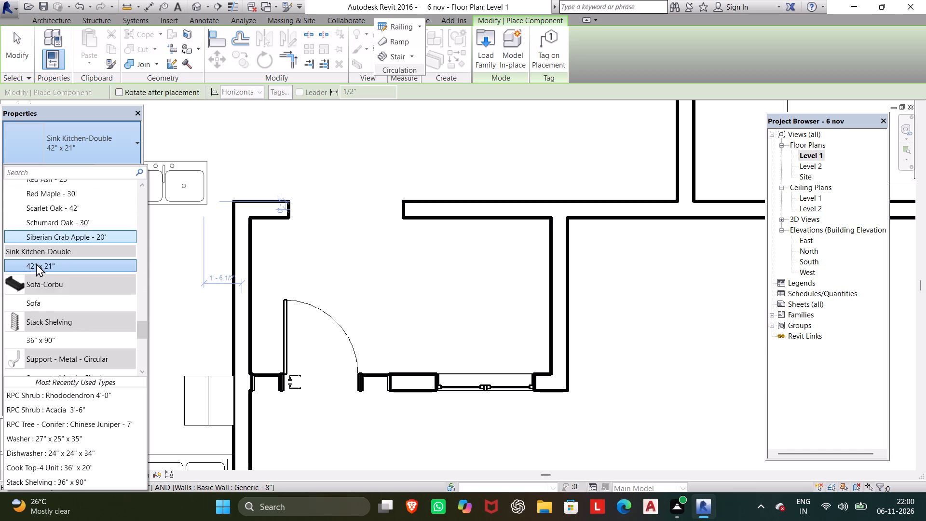
pyautogui.scroll(6, 36, 263)
pyautogui.scroll(-8, 36, 263)
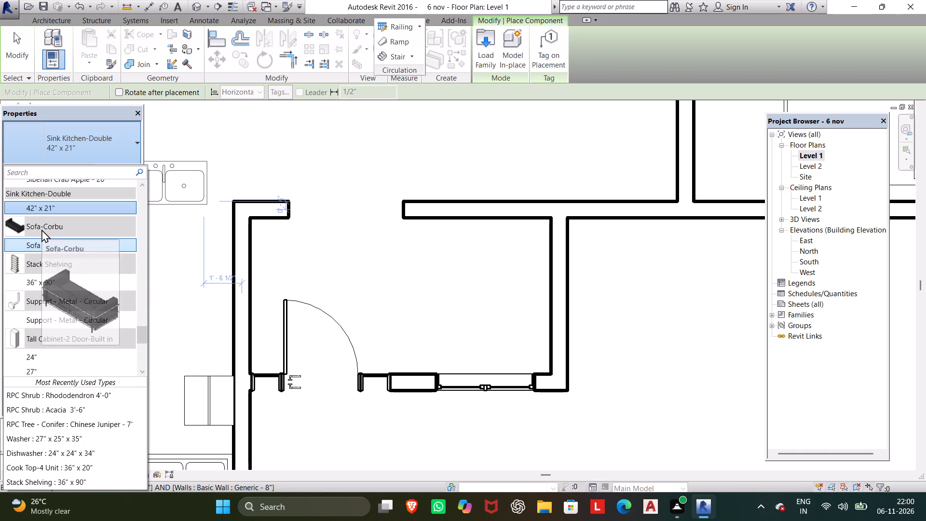
pyautogui.click(41, 229)
pyautogui.click(41, 229)
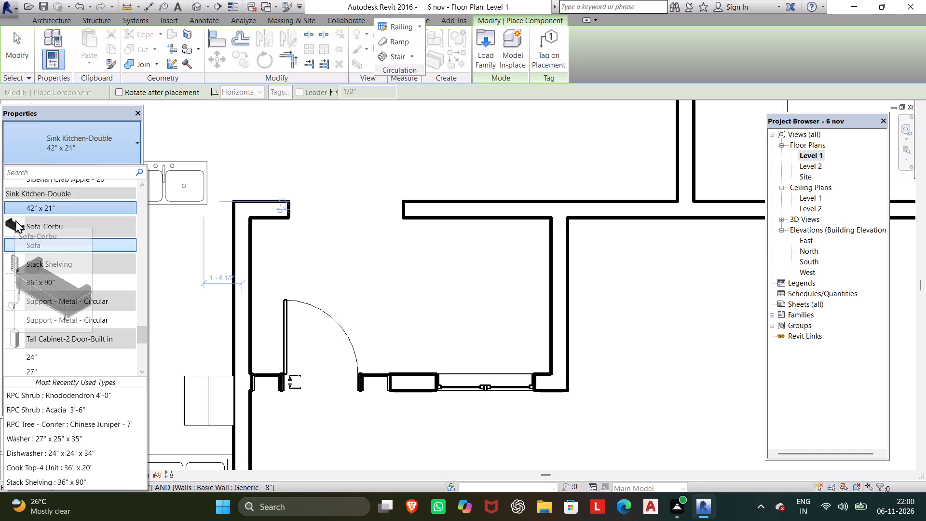
pyautogui.click(15, 220)
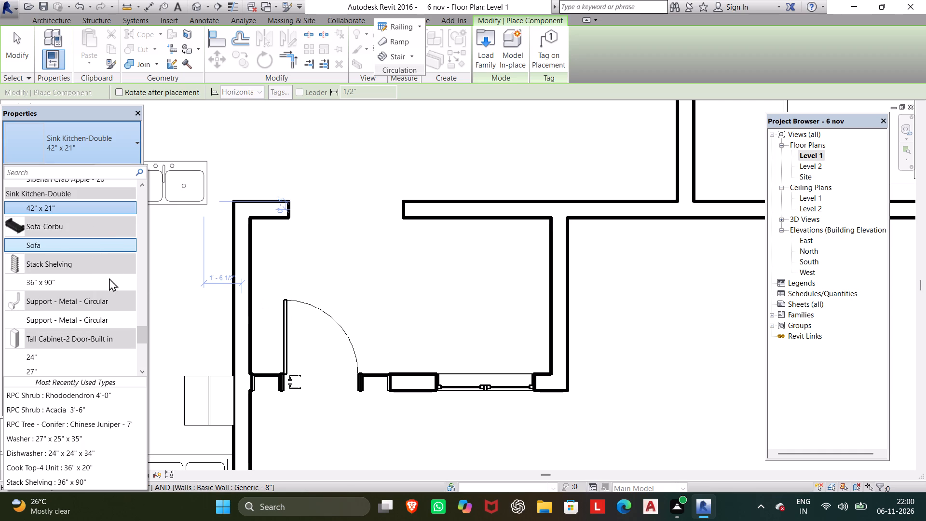
pyautogui.scroll(3, 75, 289)
pyautogui.scroll(-5, 75, 289)
pyautogui.scroll(-2, 58, 331)
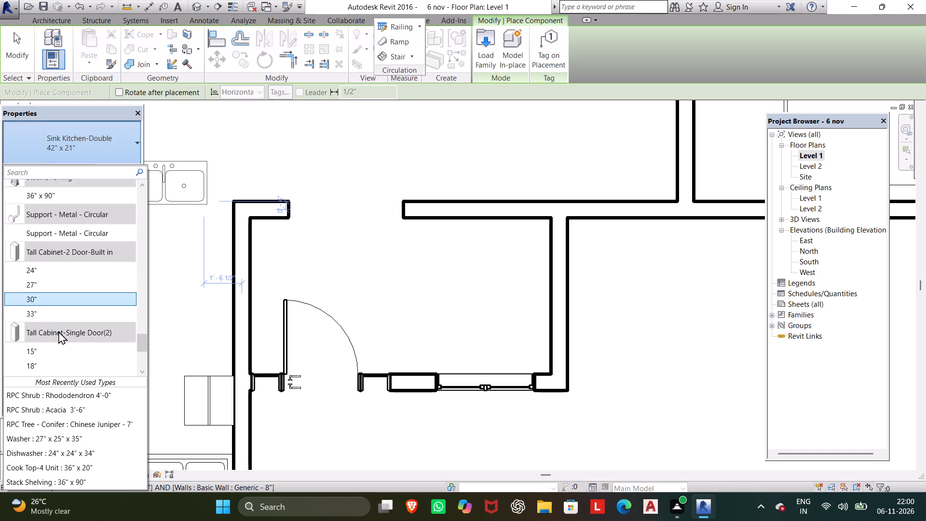
pyautogui.scroll(-10, 58, 323)
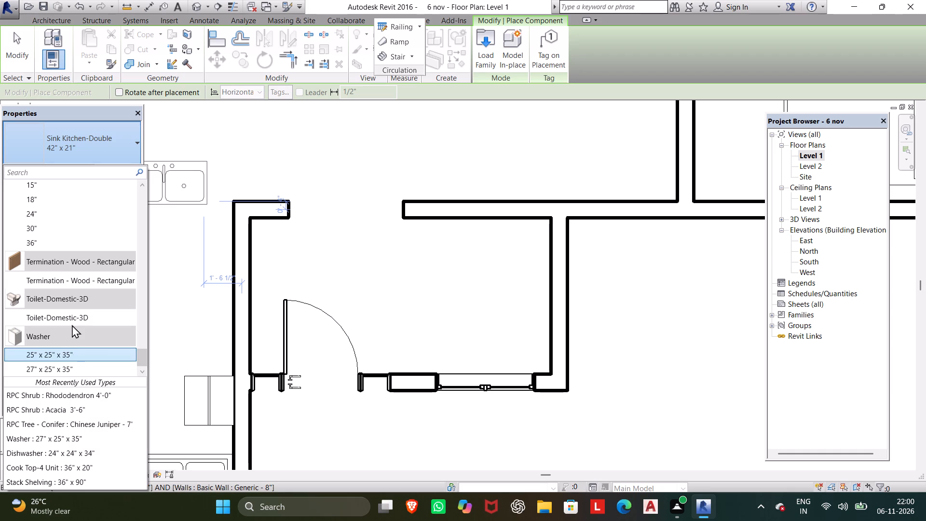
pyautogui.scroll(-5, 70, 316)
pyautogui.scroll(10, 70, 319)
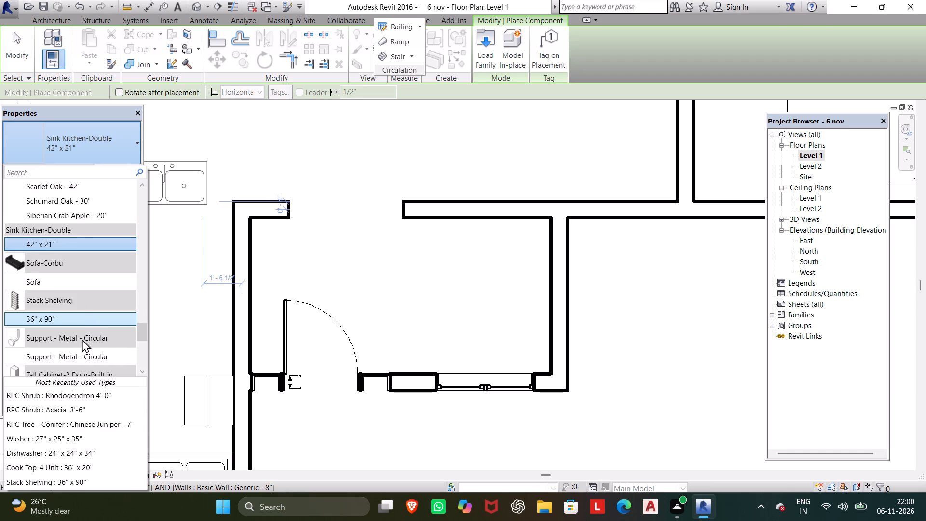
pyautogui.scroll(-1, 82, 344)
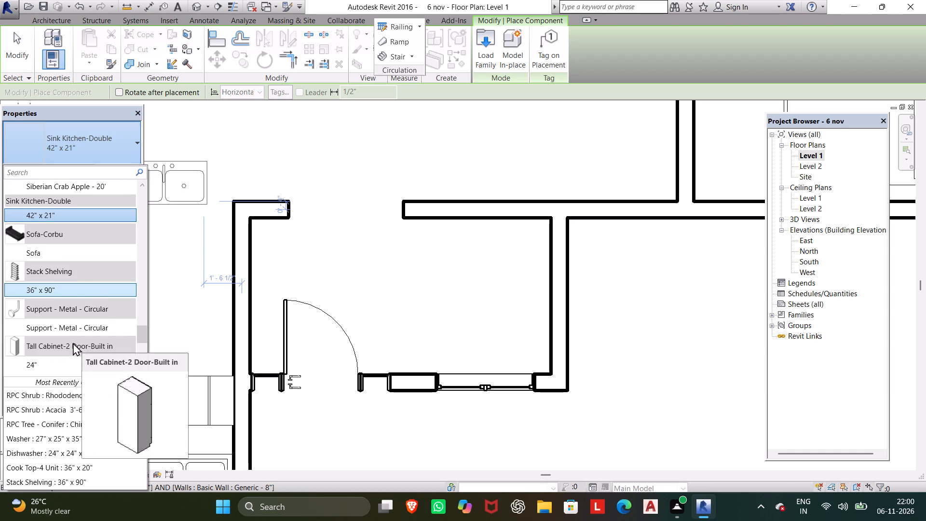
pyautogui.click(70, 250)
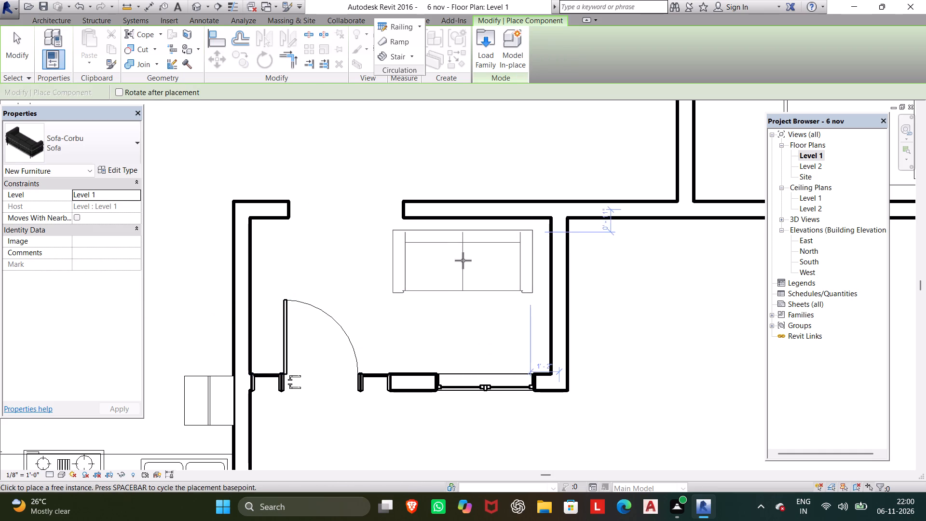
pyautogui.click(476, 252)
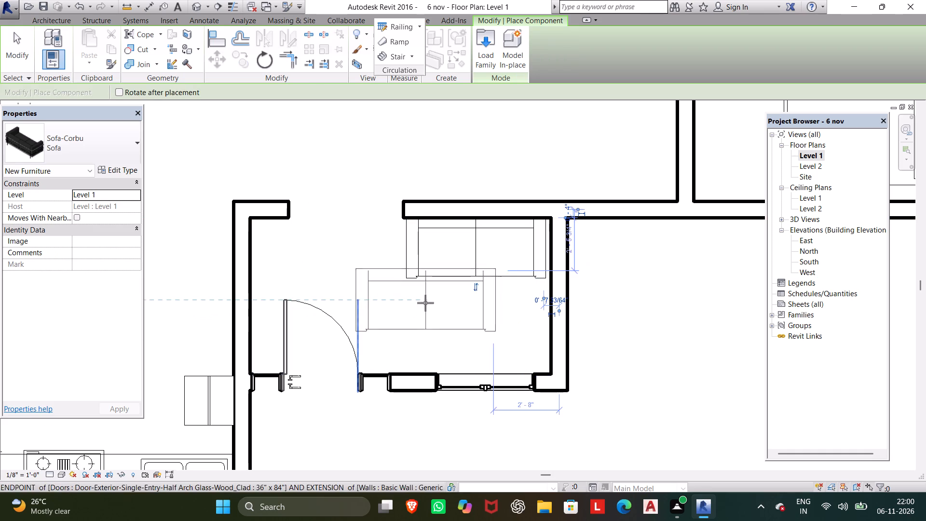
pyautogui.press('Escape')
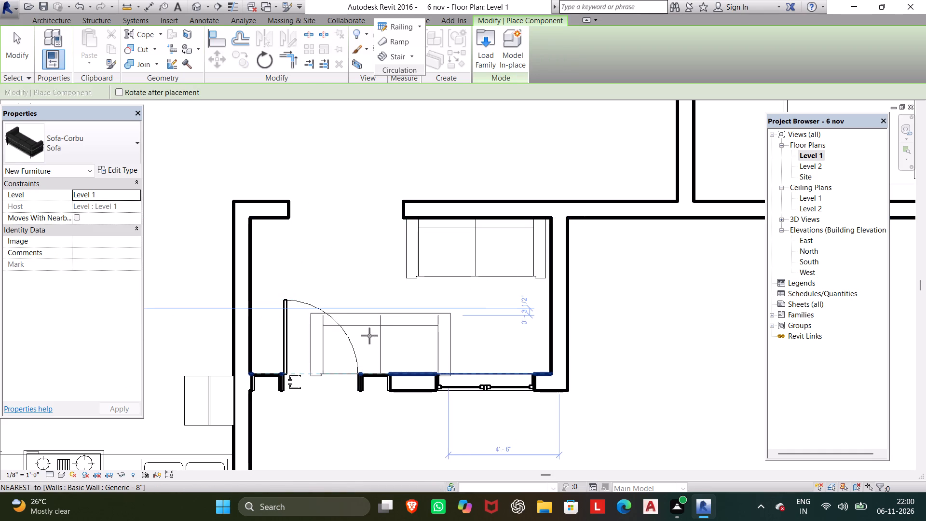
pyautogui.press('Escape')
pyautogui.press('Escape')
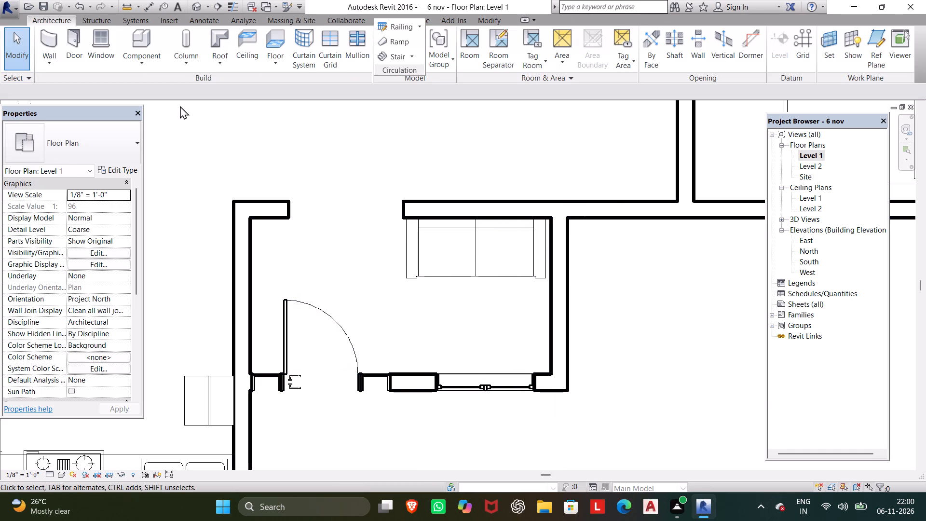
# Restart component placement and examine the Casework > Counter Tops folder of the US Imperial library for a family to load.
pyautogui.click(150, 48)
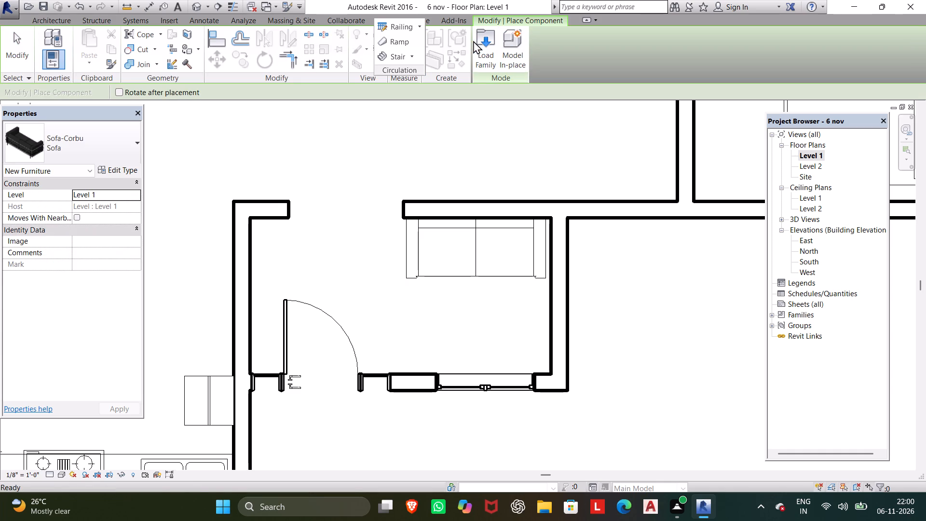
pyautogui.click(473, 41)
pyautogui.click(481, 41)
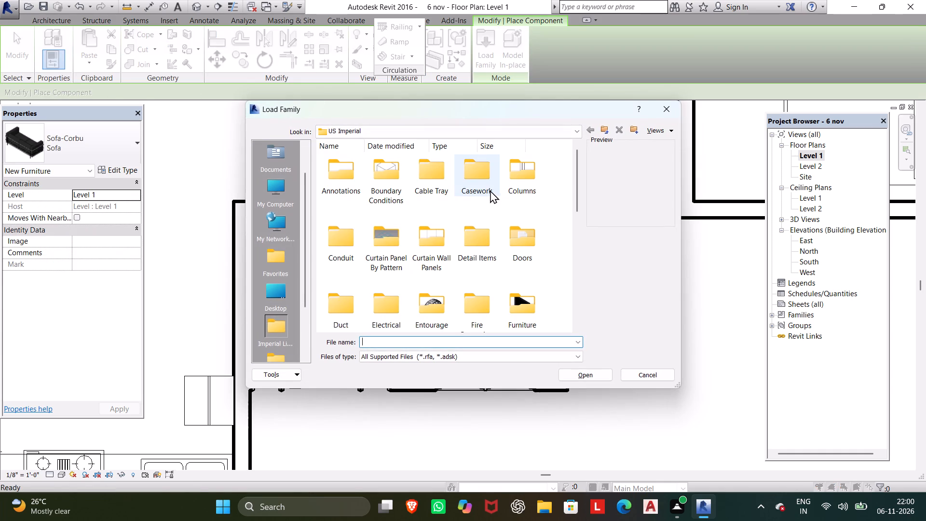
pyautogui.click(487, 190)
pyautogui.click(578, 377)
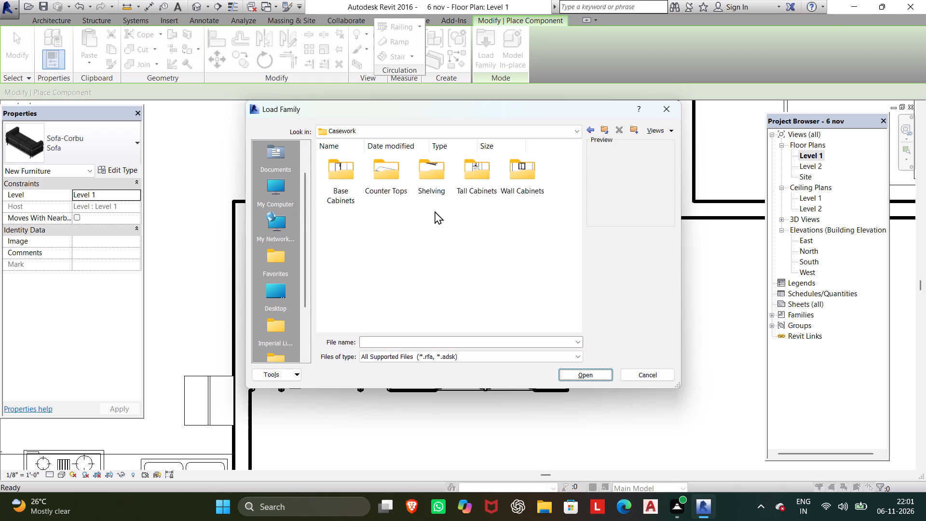
pyautogui.click(395, 195)
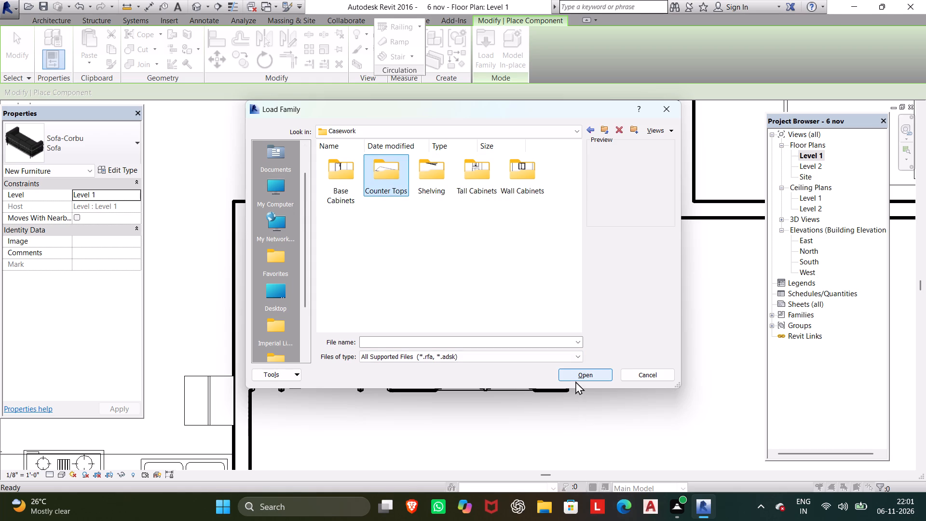
pyautogui.click(579, 377)
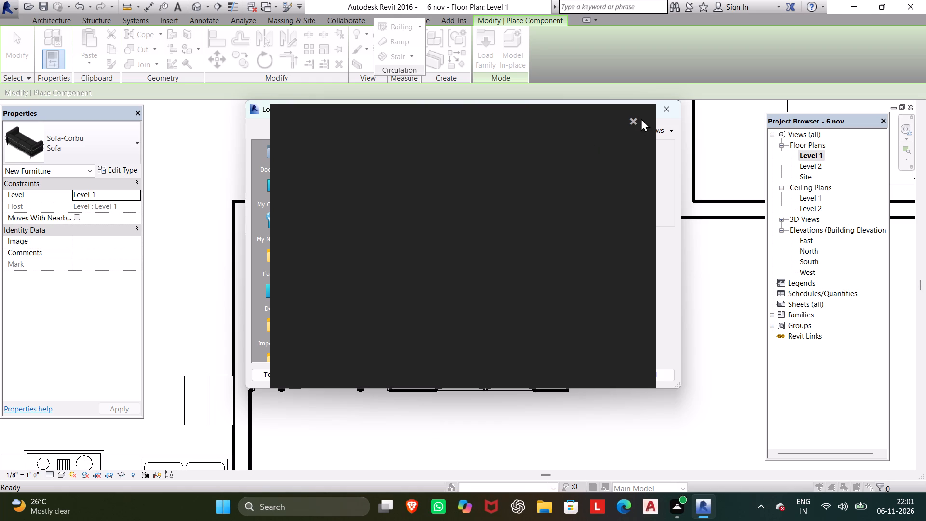
pyautogui.click(634, 118)
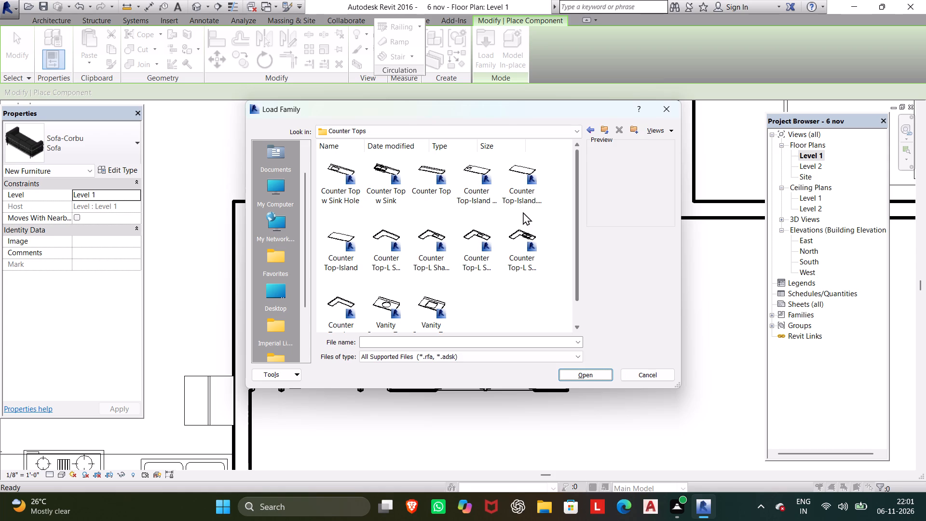
pyautogui.click(589, 129)
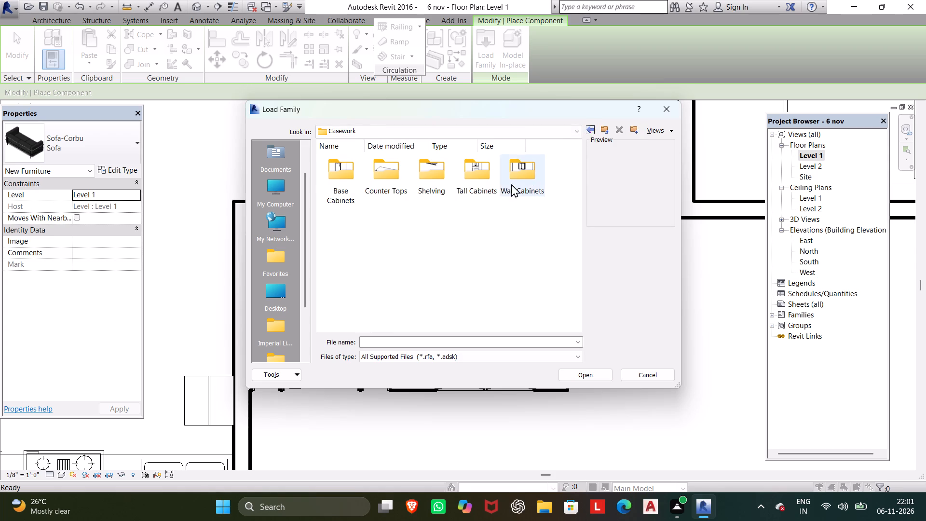
pyautogui.click(593, 130)
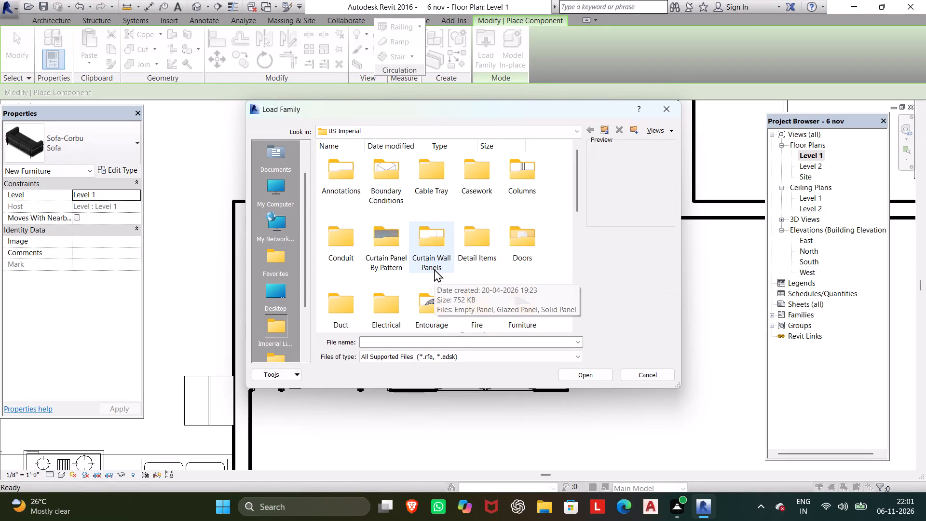
# Examine the US Imperial library folders, including Titleblocks, for a component family to load.
pyautogui.scroll(-1, 434, 271)
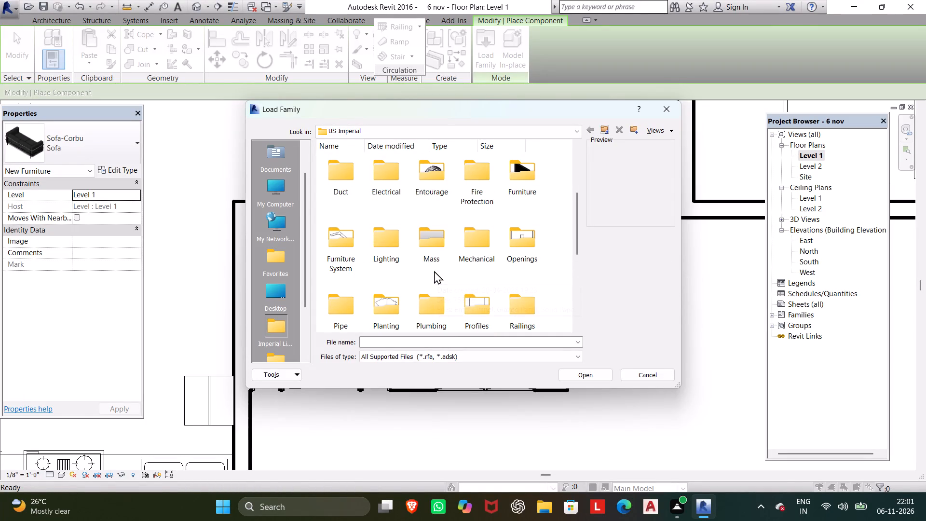
pyautogui.scroll(-1, 434, 274)
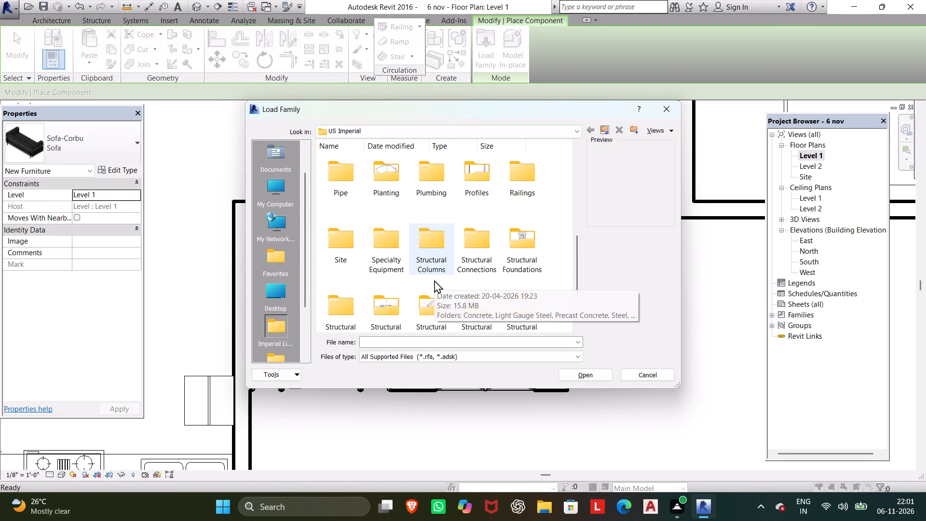
pyautogui.scroll(-3, 434, 280)
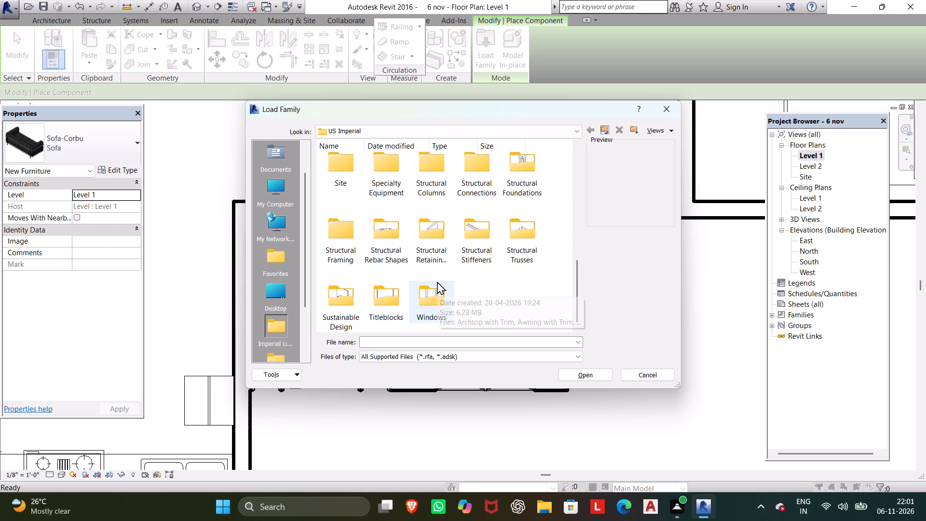
pyautogui.click(395, 302)
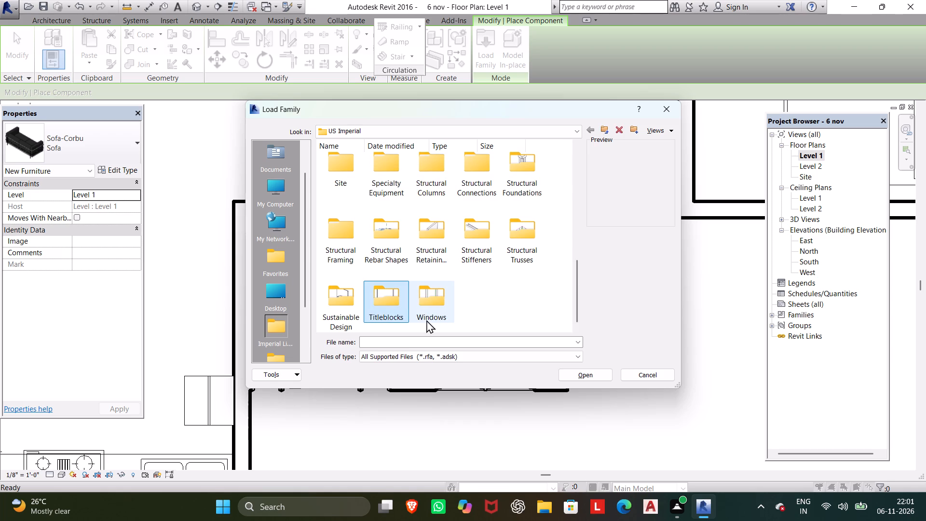
pyautogui.click(570, 380)
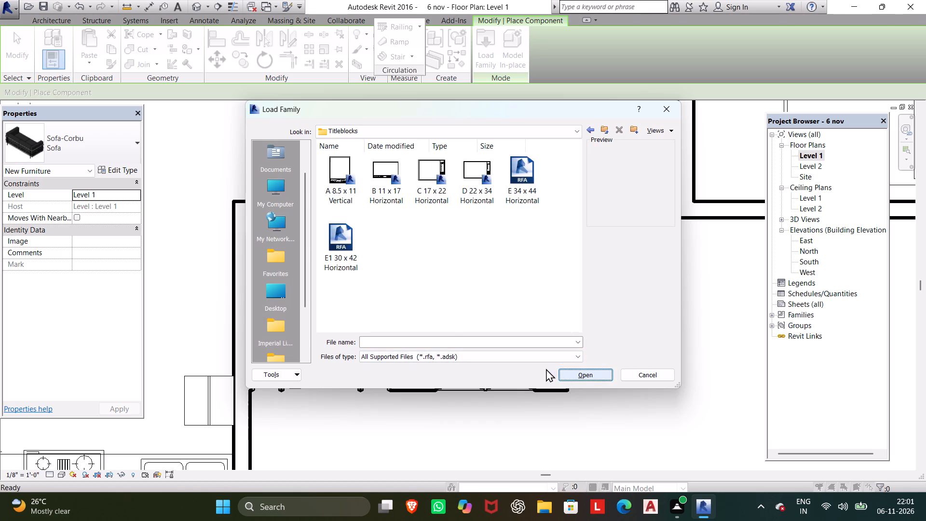
pyautogui.click(590, 124)
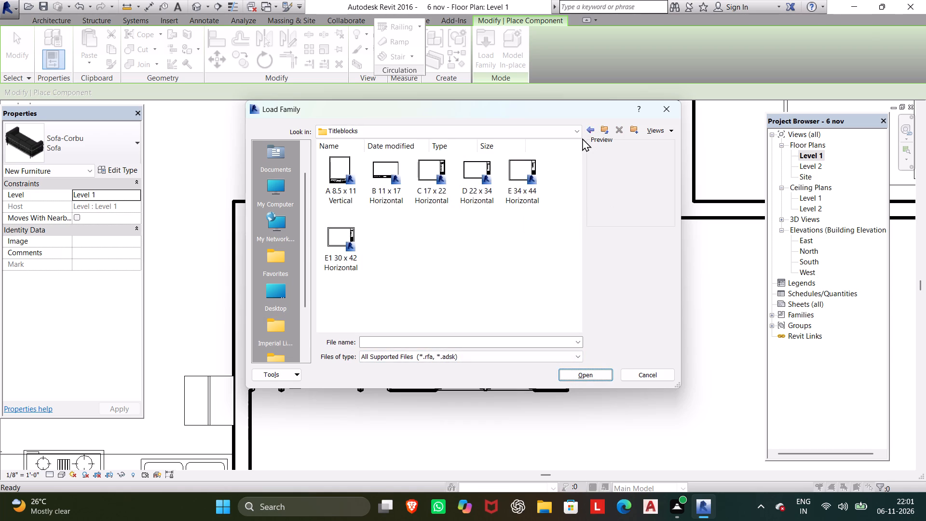
pyautogui.click(591, 129)
pyautogui.scroll(-5, 497, 255)
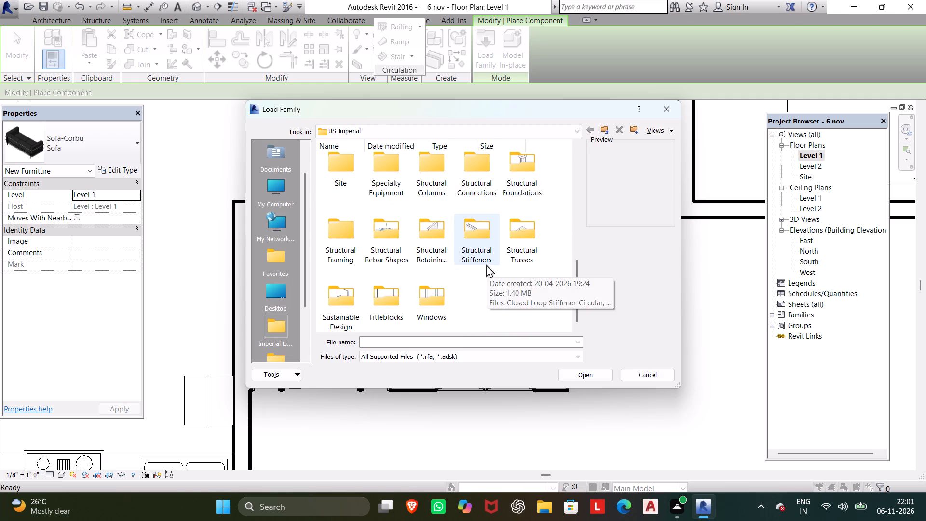
pyautogui.scroll(1, 455, 267)
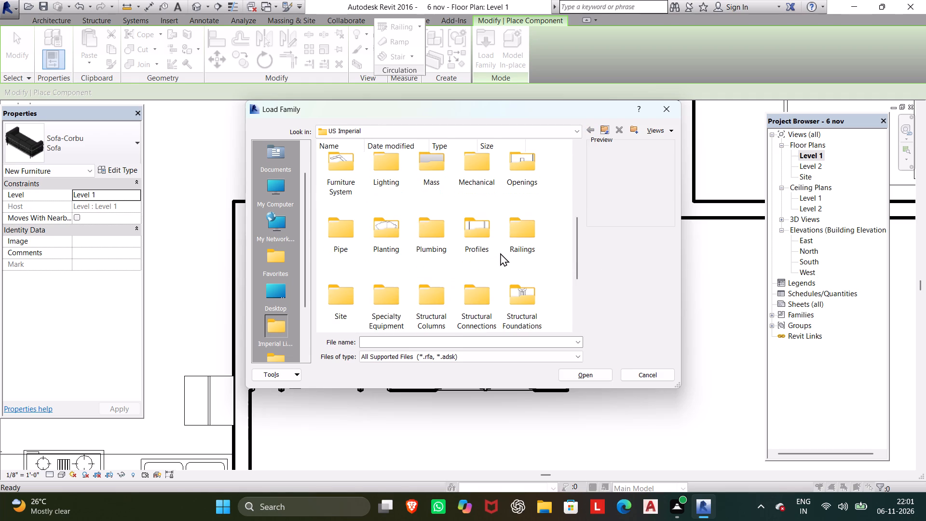
pyautogui.scroll(2, 517, 238)
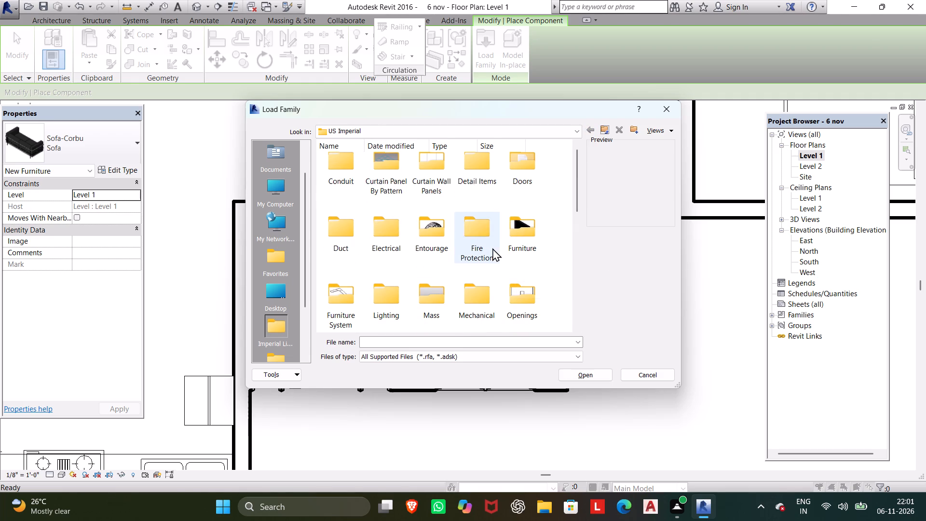
pyautogui.scroll(2, 491, 248)
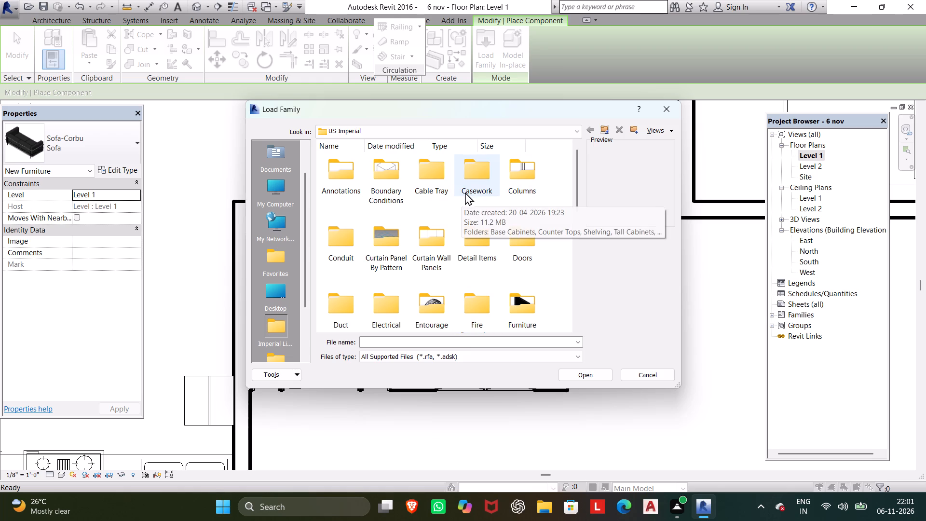
# Examine the Specialty Equipment, Casework and Cable Tray folders of the US Imperial library for a family to load.
pyautogui.scroll(-2, 442, 258)
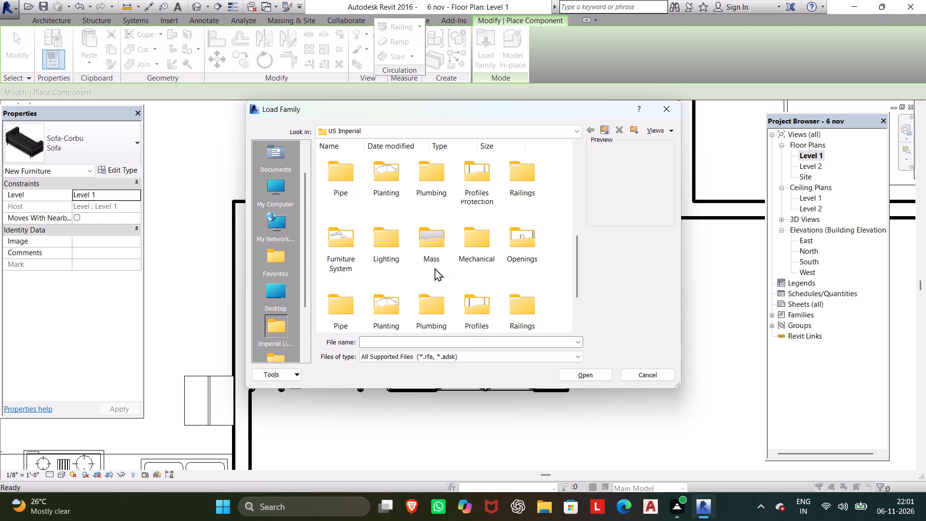
pyautogui.click(397, 263)
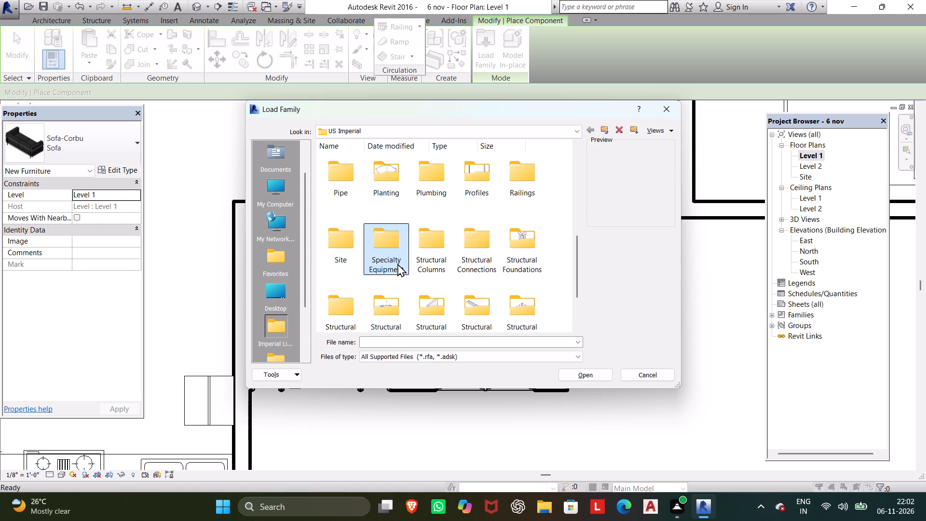
pyautogui.click(568, 374)
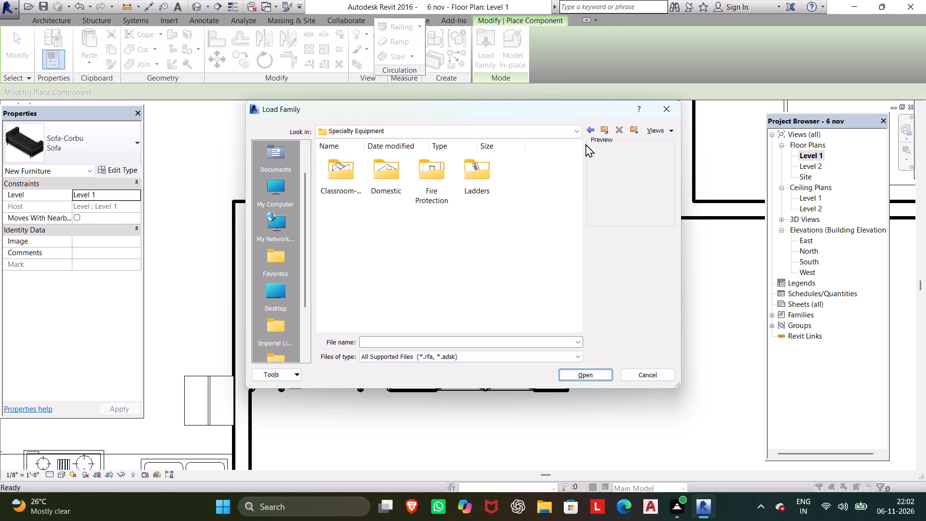
pyautogui.click(594, 133)
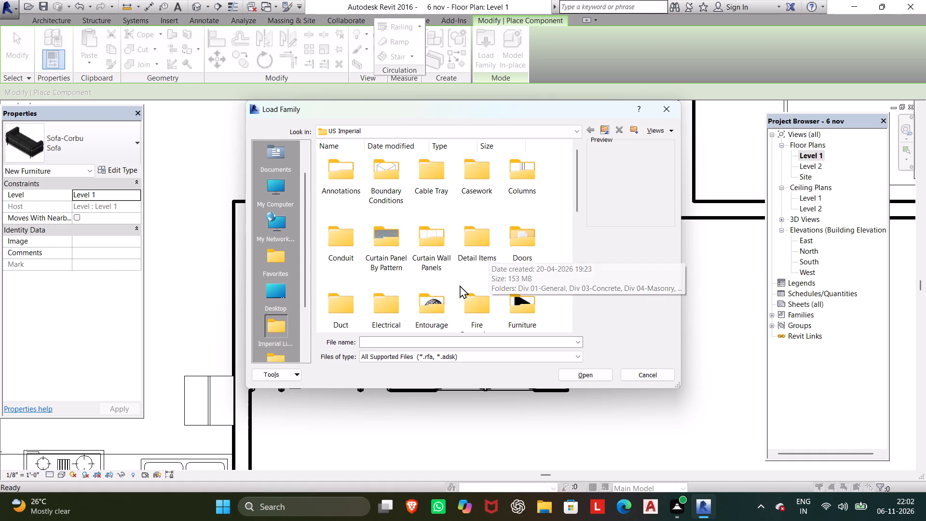
pyautogui.scroll(2, 455, 241)
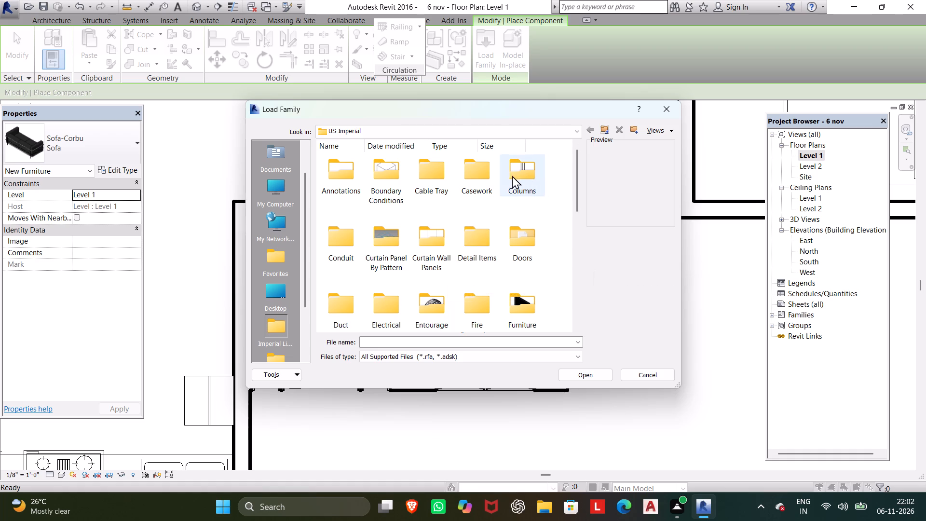
pyautogui.click(487, 178)
pyautogui.click(584, 373)
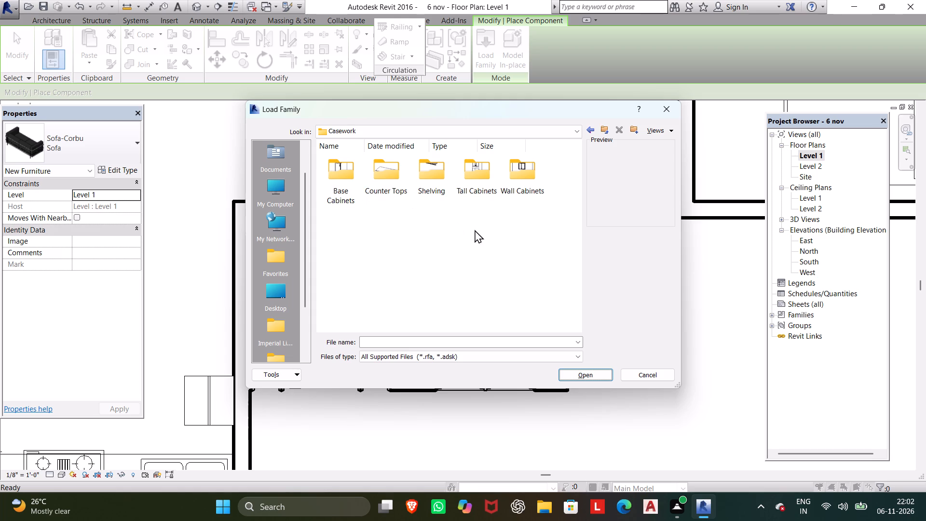
pyautogui.click(586, 133)
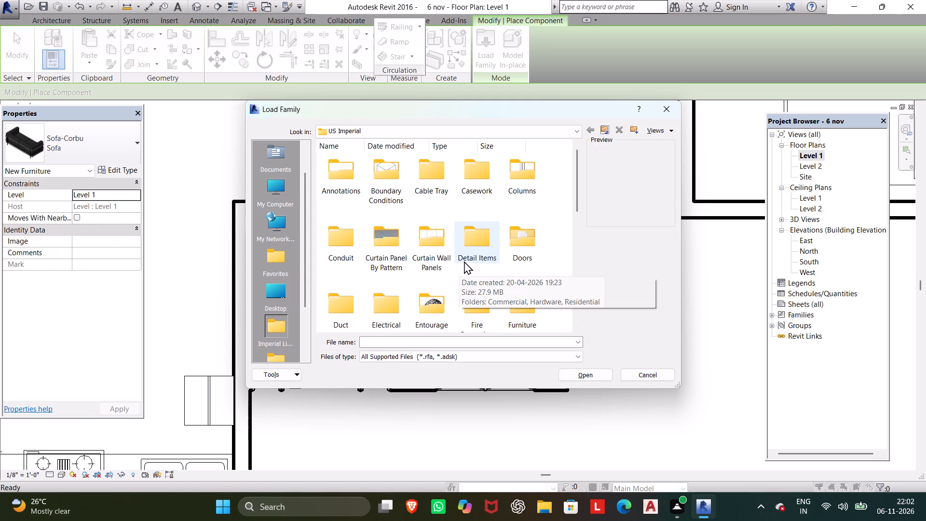
pyautogui.click(437, 183)
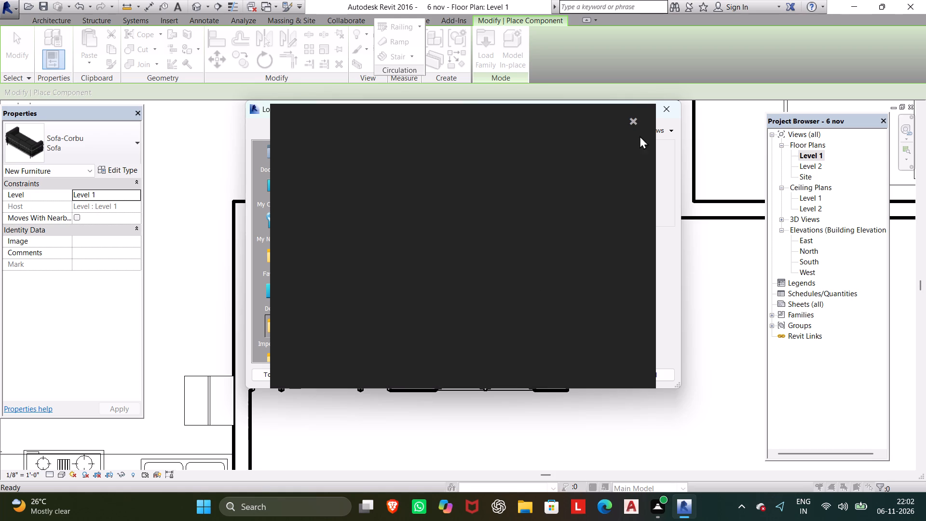
pyautogui.click(635, 120)
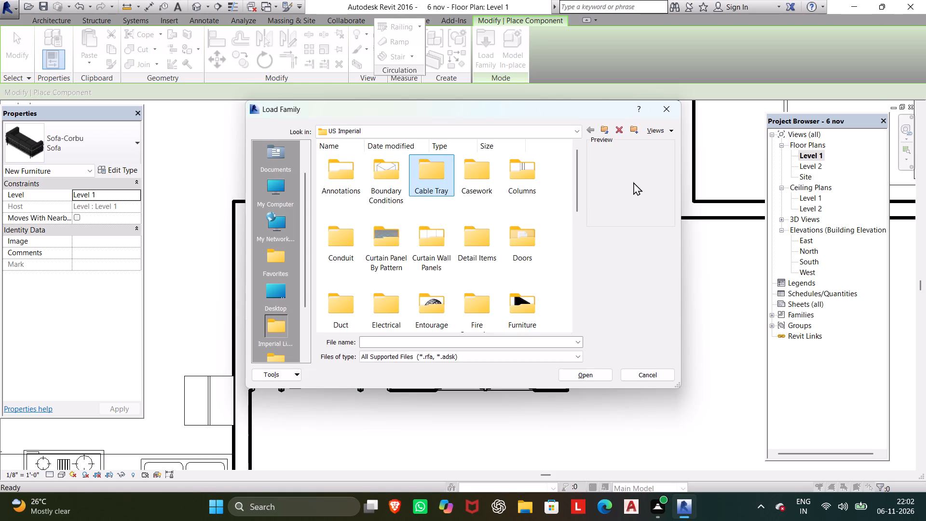
pyautogui.click(594, 376)
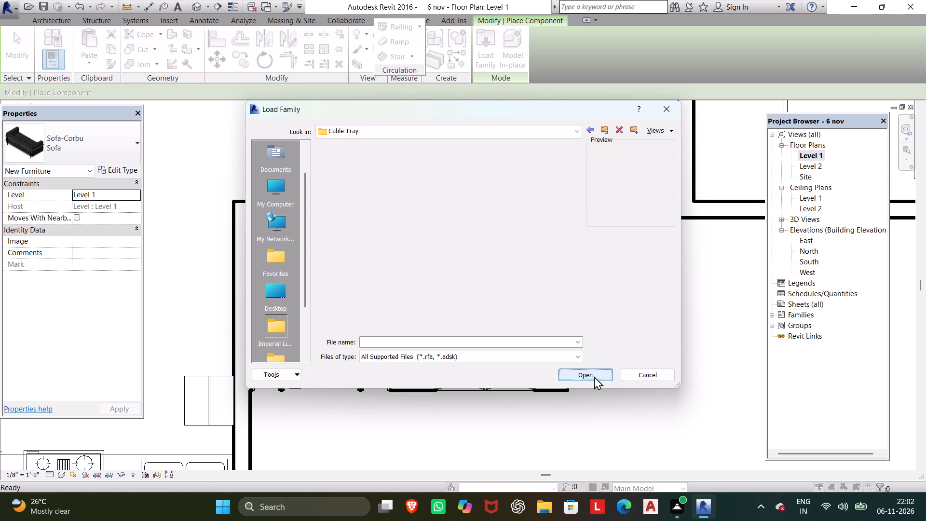
pyautogui.click(585, 131)
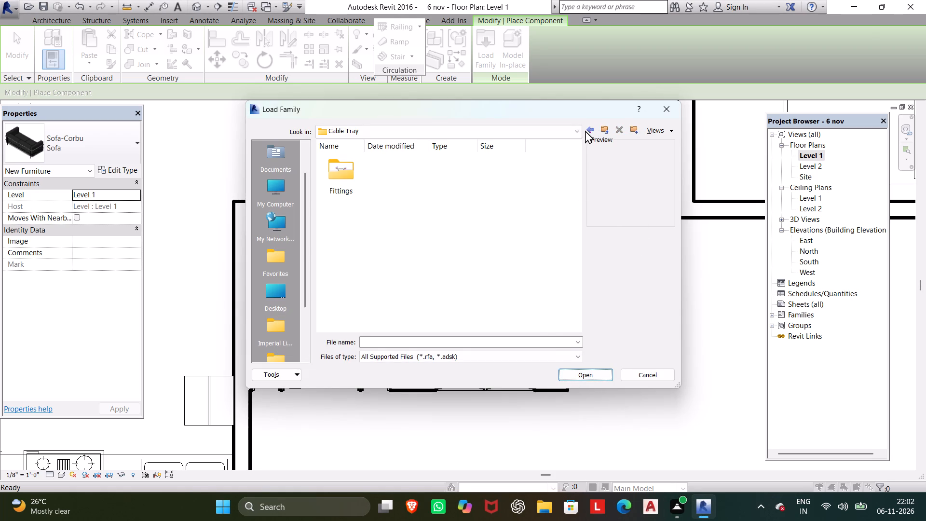
pyautogui.click(594, 130)
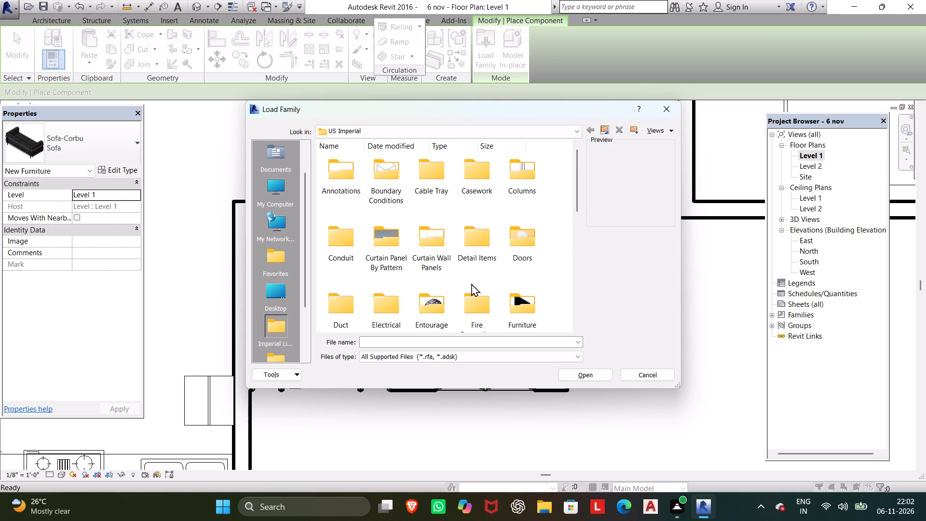
# Load the Table-Dining Round w Chairs family from the Furniture > Tables library folder.
pyautogui.scroll(-1, 526, 249)
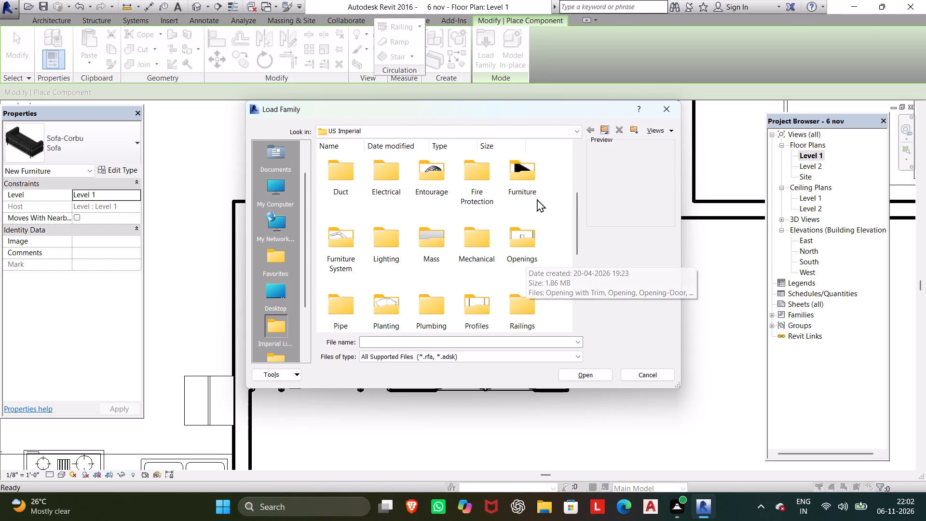
pyautogui.click(537, 181)
pyautogui.click(596, 378)
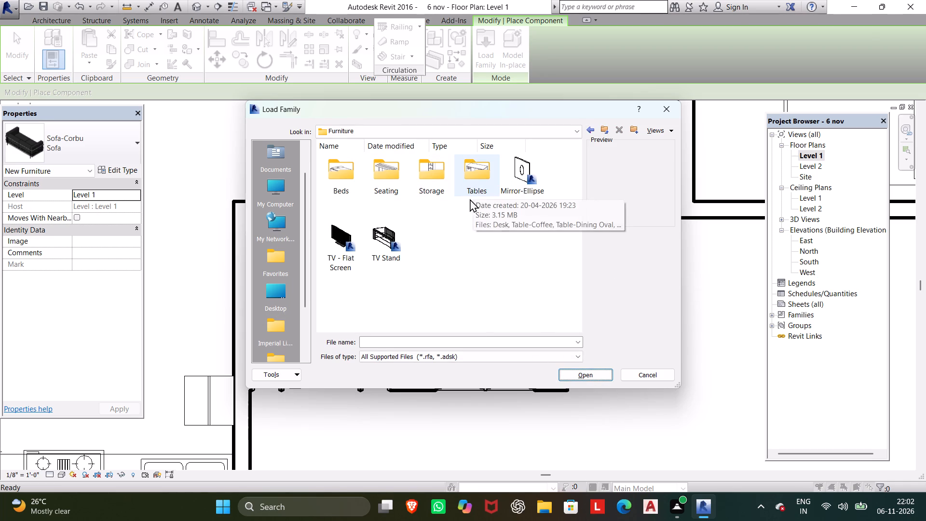
pyautogui.click(475, 184)
pyautogui.click(571, 376)
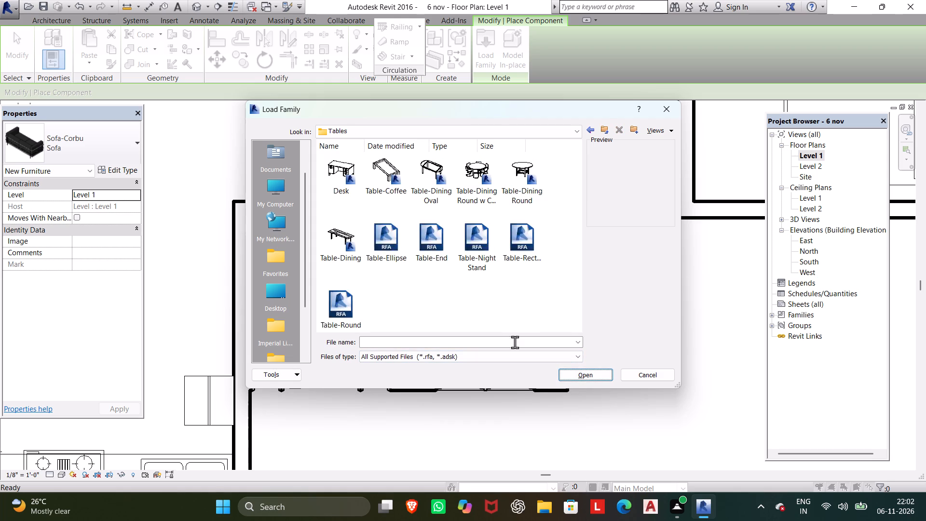
pyautogui.click(482, 178)
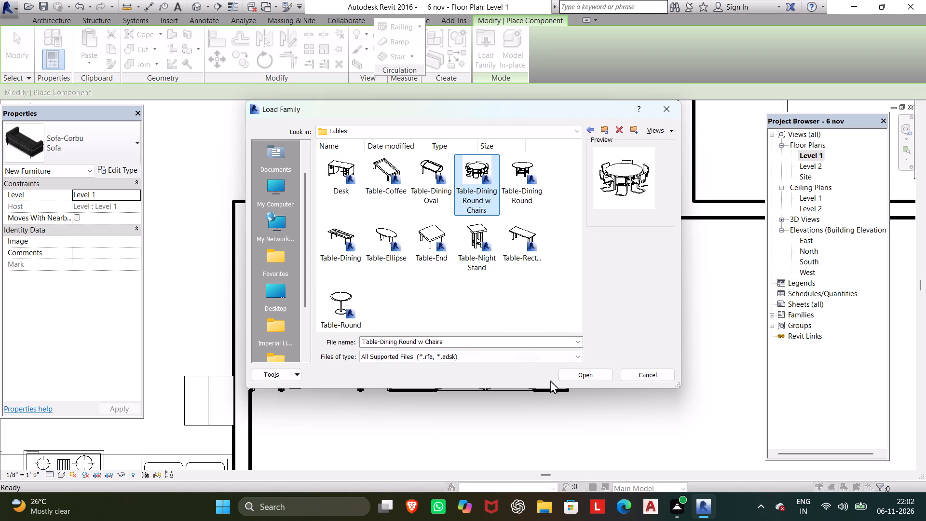
pyautogui.click(588, 375)
# Place one 36" Diameter round dining table with chairs in the large central room, about 7'-0" below the toilet's lower wall.
pyautogui.scroll(-2, 418, 310)
pyautogui.moveTo(418, 316); pyautogui.dragTo(418, 332, button='middle')
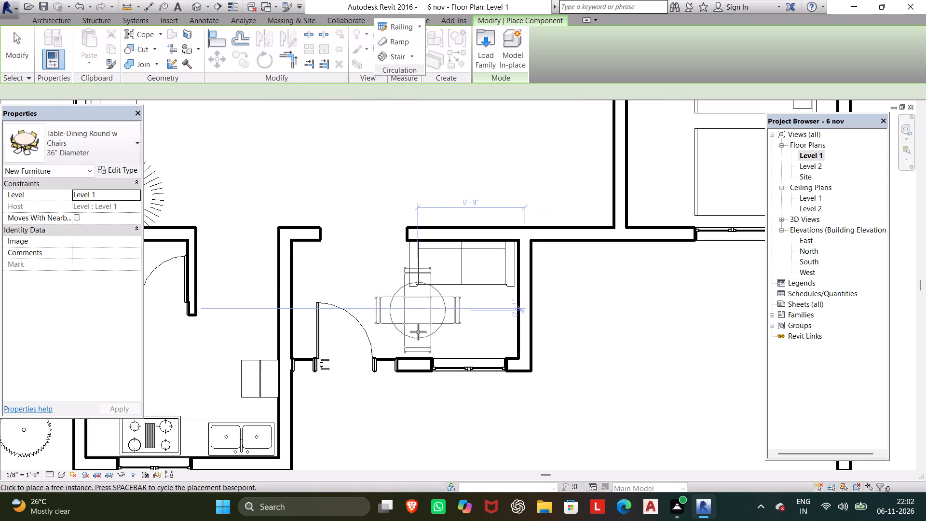
pyautogui.moveTo(418, 332); pyautogui.dragTo(488, 443, button='middle')
pyautogui.scroll(-2, 430, 326)
pyautogui.scroll(-1, 406, 240)
pyautogui.moveTo(406, 247); pyautogui.dragTo(425, 283, button='middle')
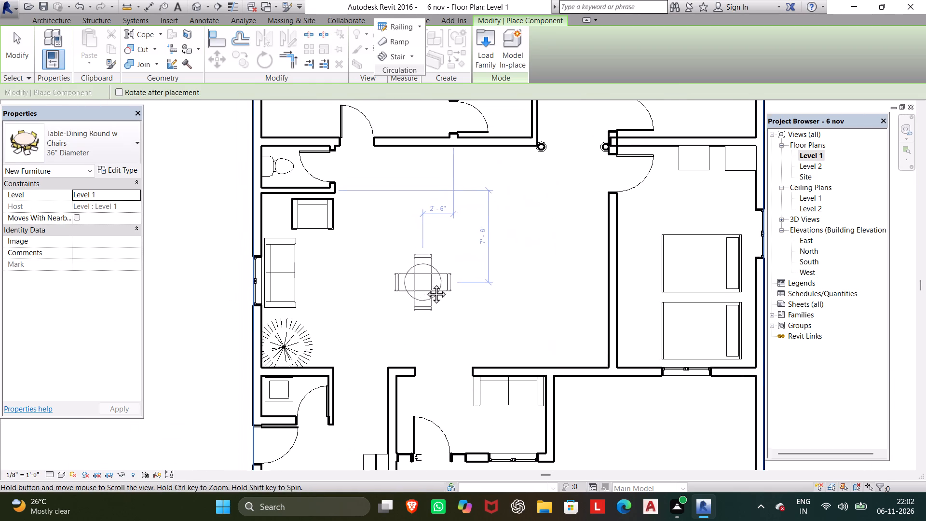
pyautogui.moveTo(425, 283); pyautogui.dragTo(428, 283, button='middle')
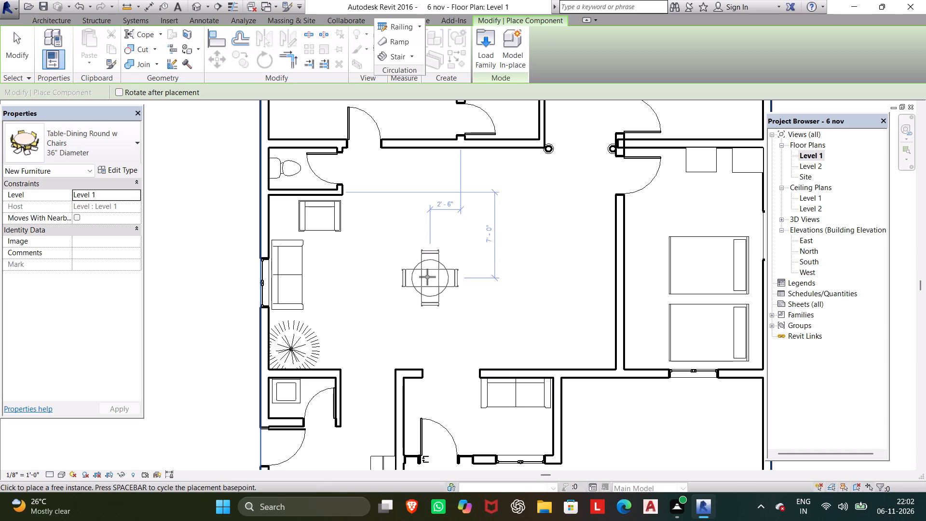
pyautogui.click(428, 277)
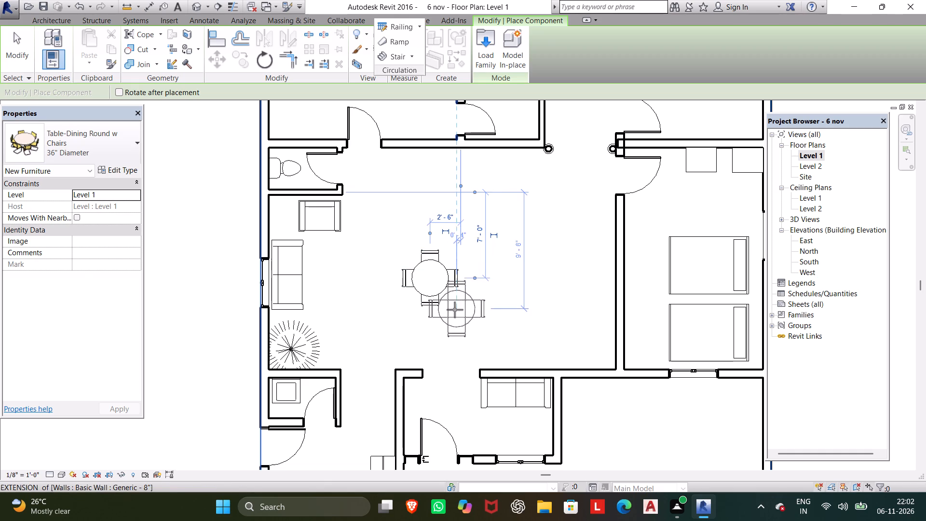
pyautogui.press('Escape')
pyautogui.press('Escape')
# Set the Chairs type parameter of the placed round dining table to 6.
pyautogui.click(436, 291)
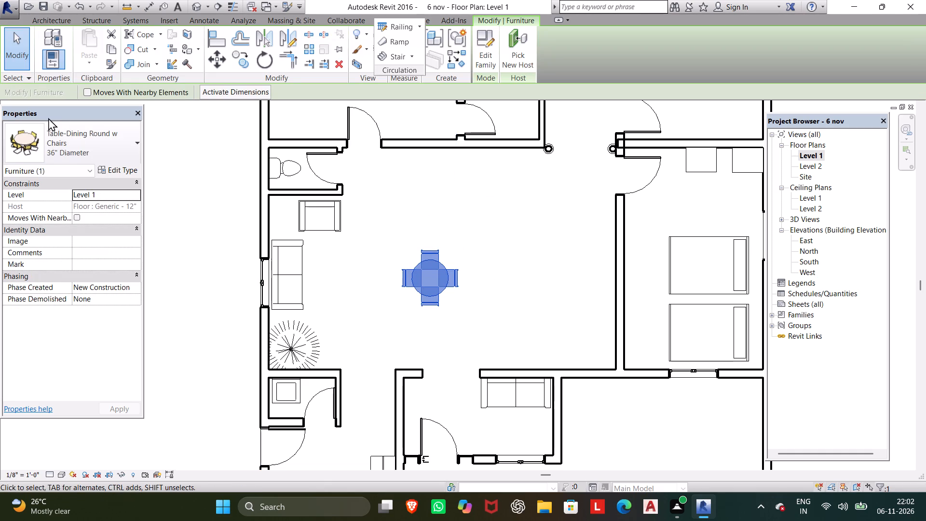
pyautogui.click(129, 170)
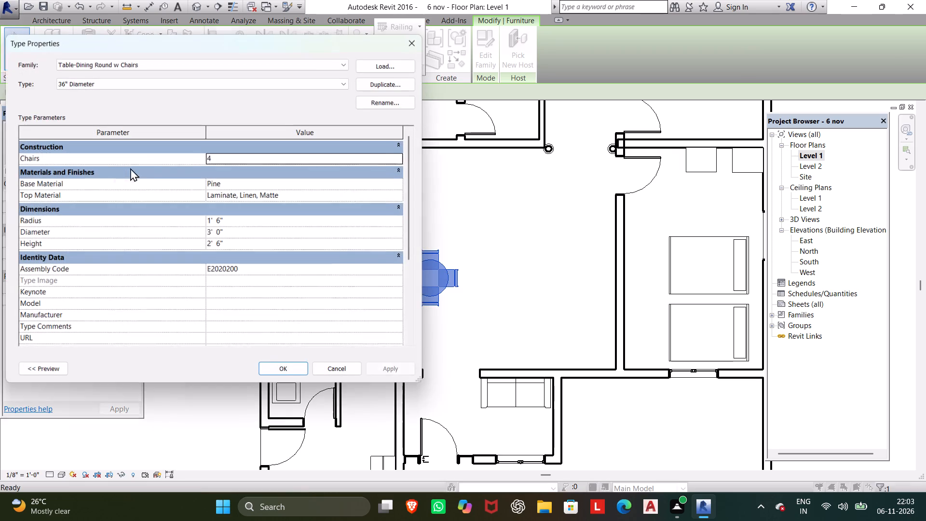
pyautogui.click(247, 156)
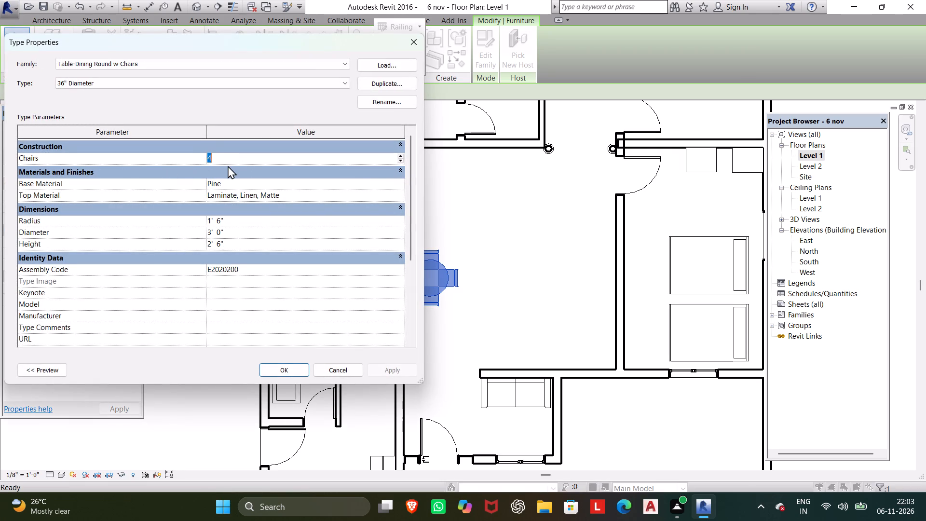
pyautogui.press('6')
pyautogui.click(268, 371)
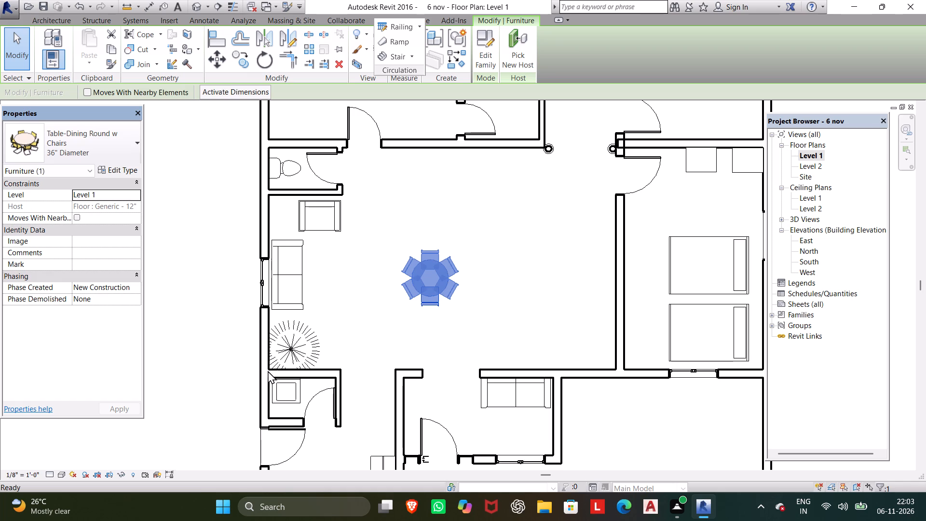
# Set the Diameter type parameter of the round dining table with chairs to 4'.
pyautogui.click(131, 170)
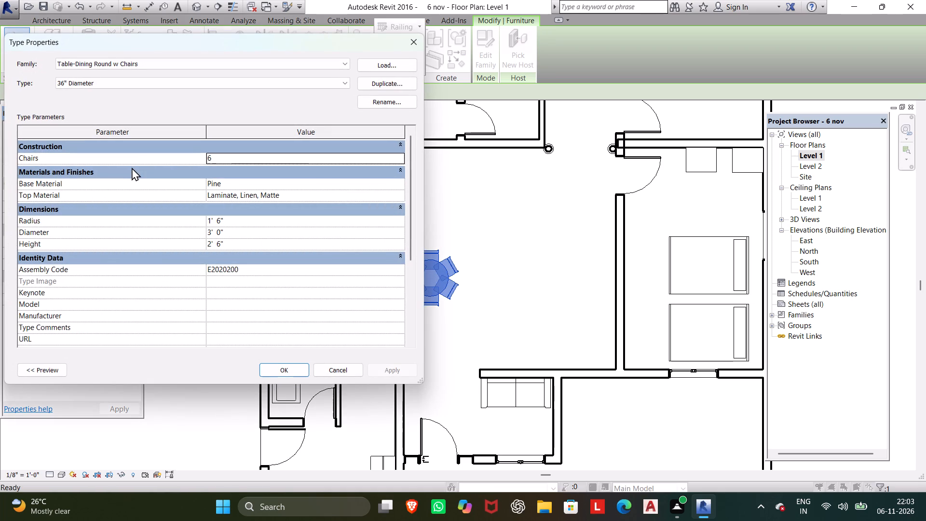
pyautogui.click(236, 229)
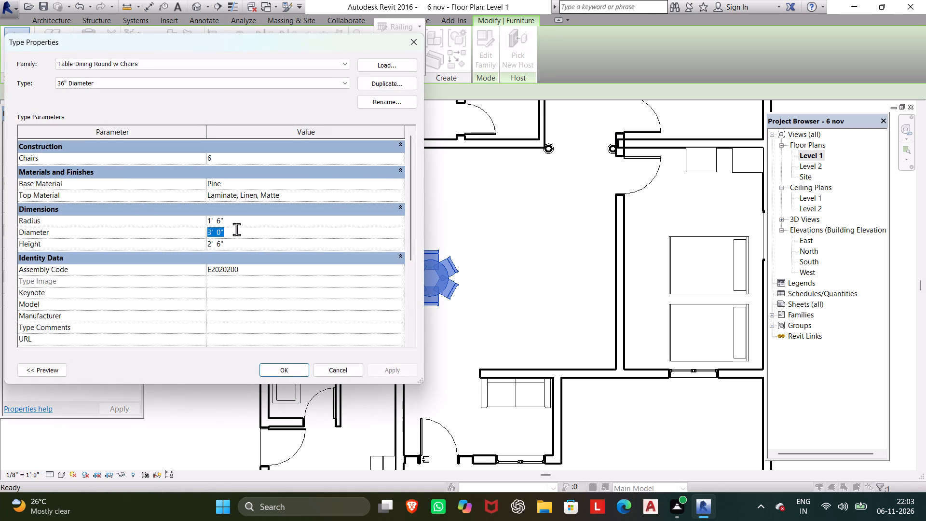
pyautogui.press('4')
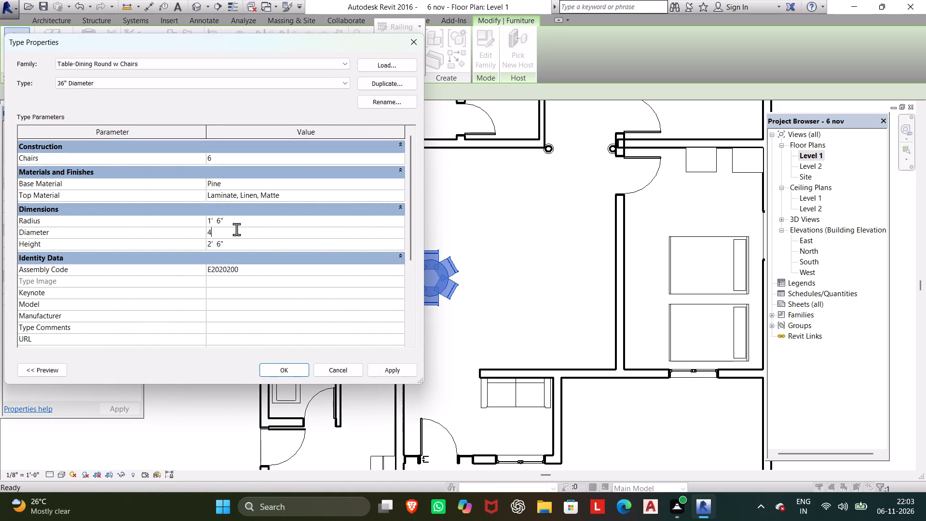
pyautogui.press("'")
pyautogui.click(275, 369)
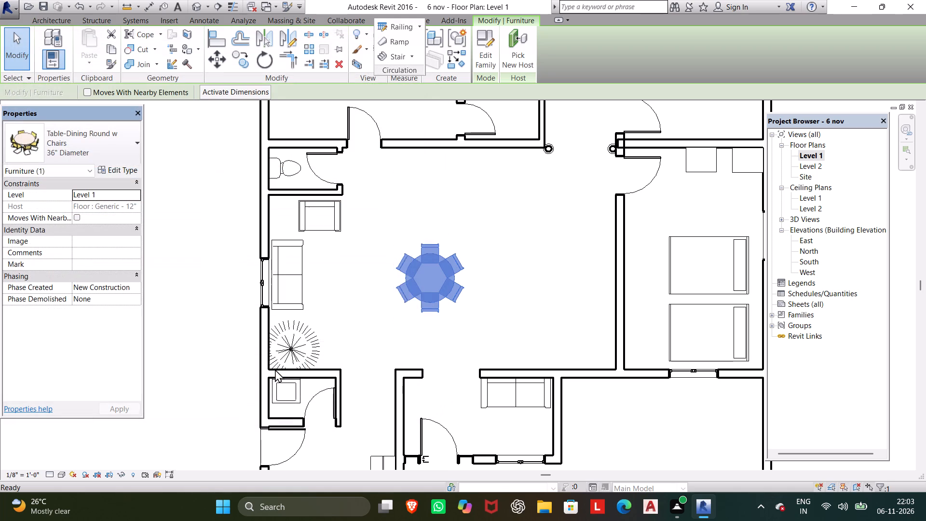
pyautogui.press('Escape')
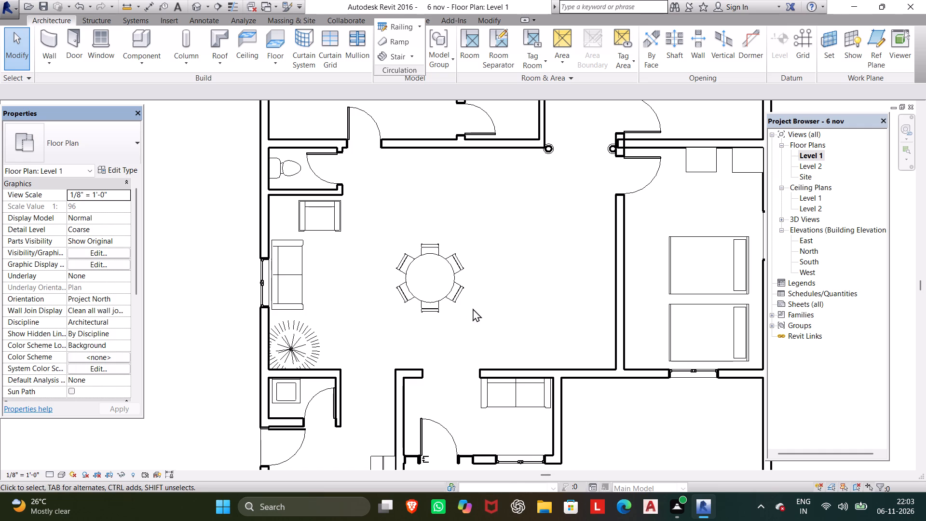
# Open the default 3D view and examine the furnished house from the porch side.
pyautogui.scroll(-3, 474, 307)
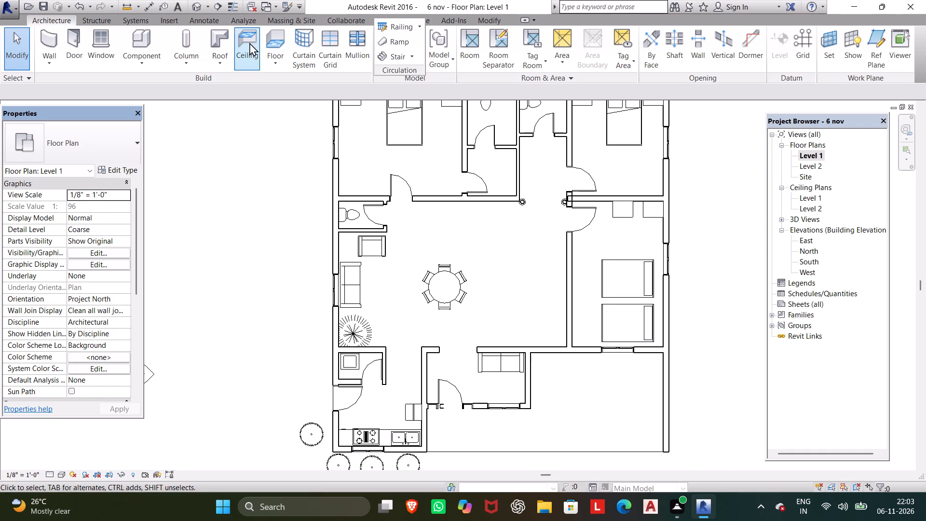
pyautogui.click(193, 5)
pyautogui.scroll(-1, 324, 231)
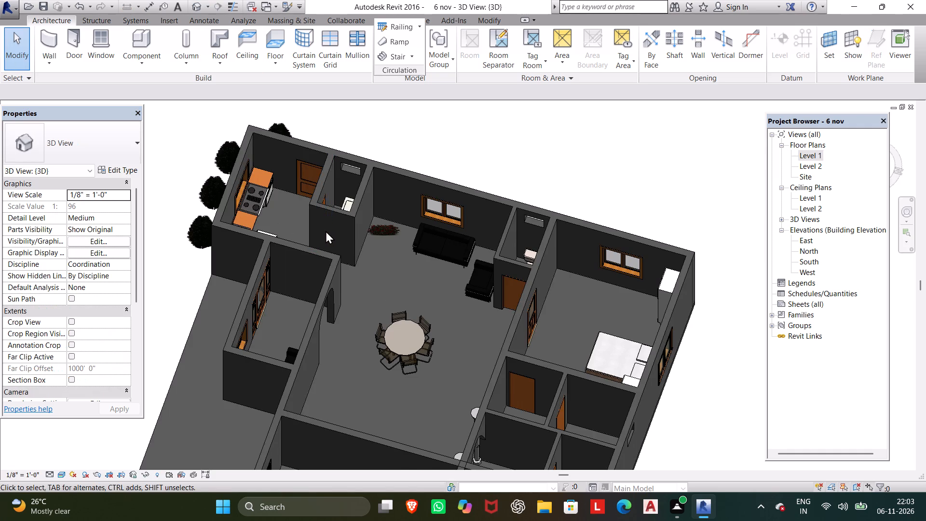
pyautogui.scroll(-1, 306, 287)
pyautogui.moveTo(306, 287); pyautogui.dragTo(371, 240, button='middle')
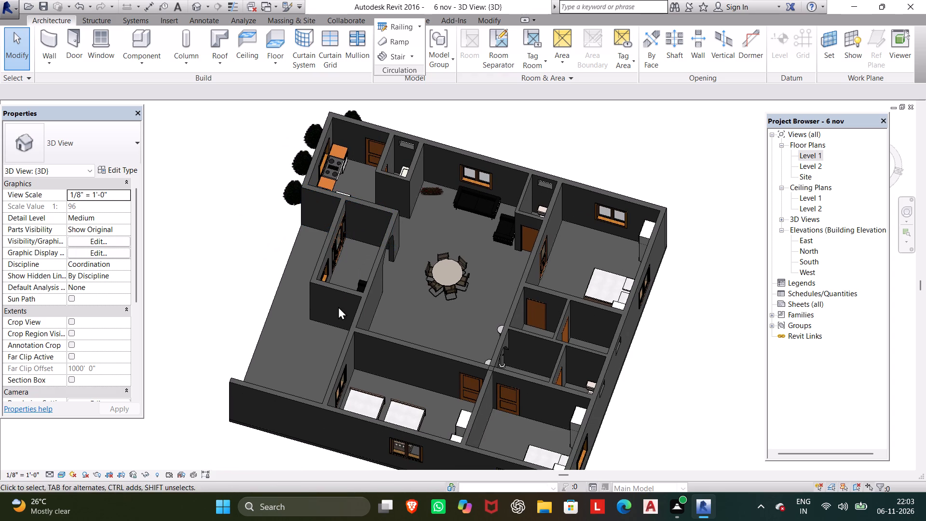
pyautogui.moveTo(338, 307); pyautogui.dragTo(478, 204, button='middle')
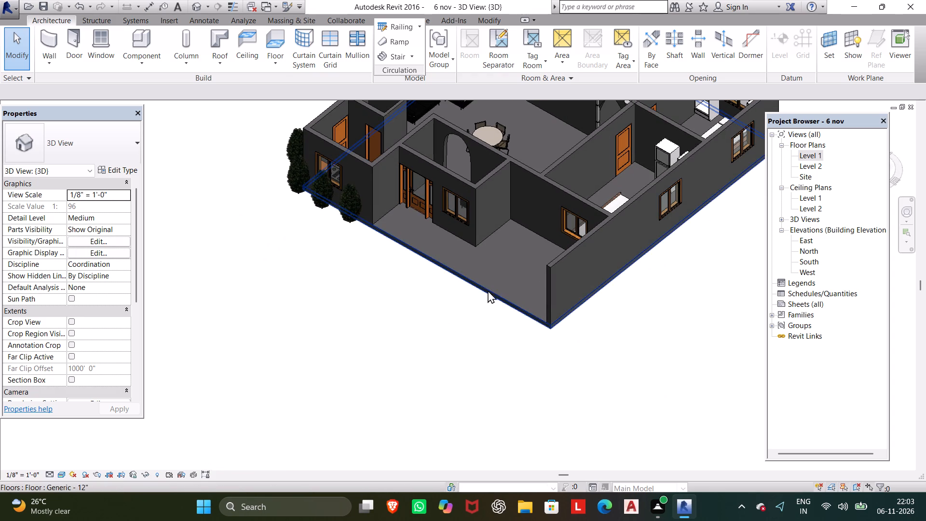
# Open the material choice for the Structure [1] layer of the house's Generic - 12" floor type and search for "floor".
pyautogui.click(492, 286)
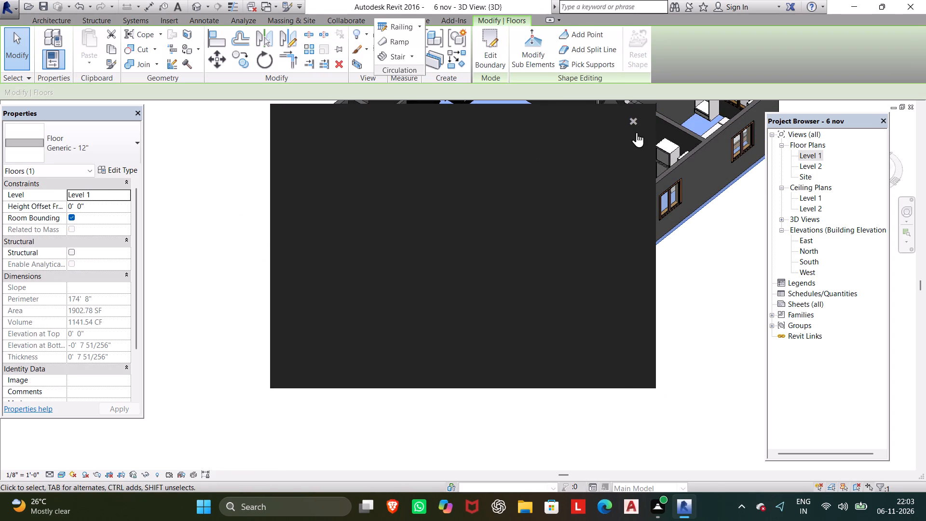
pyautogui.click(633, 122)
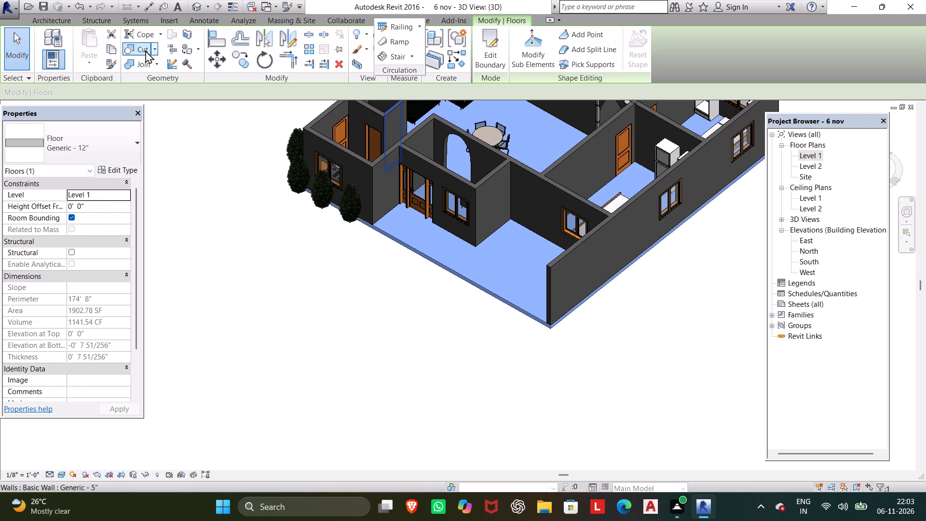
pyautogui.moveTo(190, 193); pyautogui.dragTo(190, 193, button='middle')
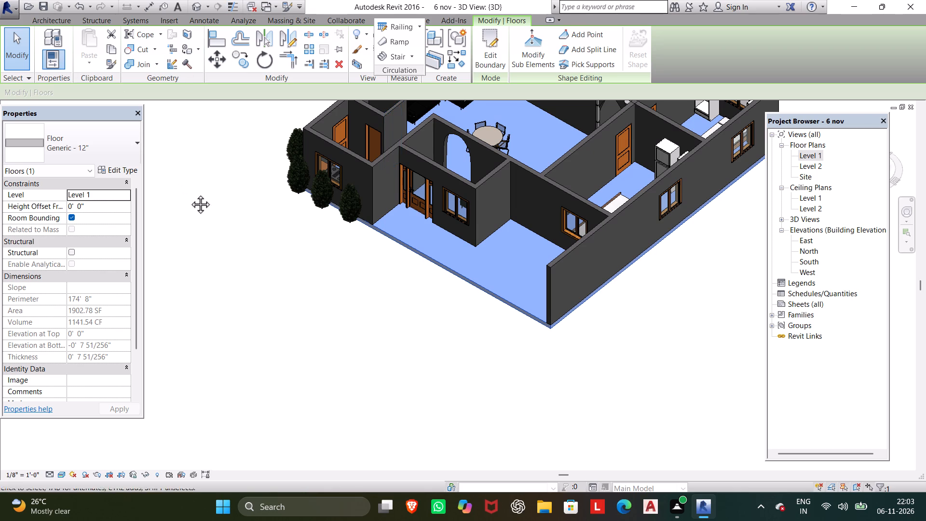
pyautogui.moveTo(190, 193); pyautogui.dragTo(151, 226, button='middle')
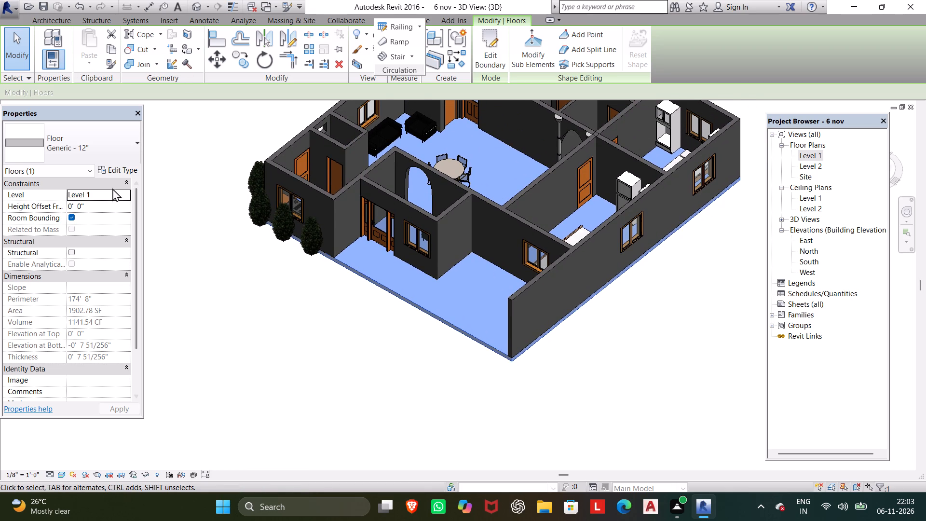
pyautogui.click(109, 166)
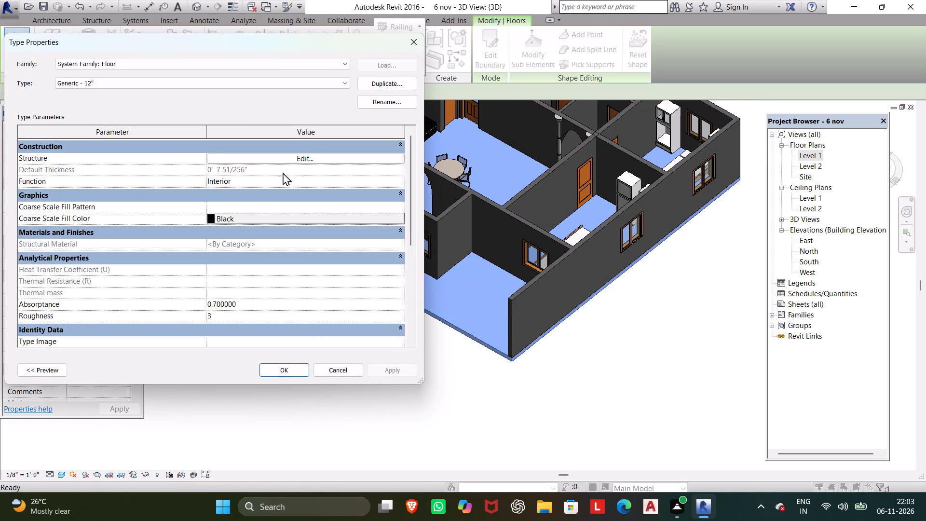
pyautogui.click(306, 155)
pyautogui.click(150, 151)
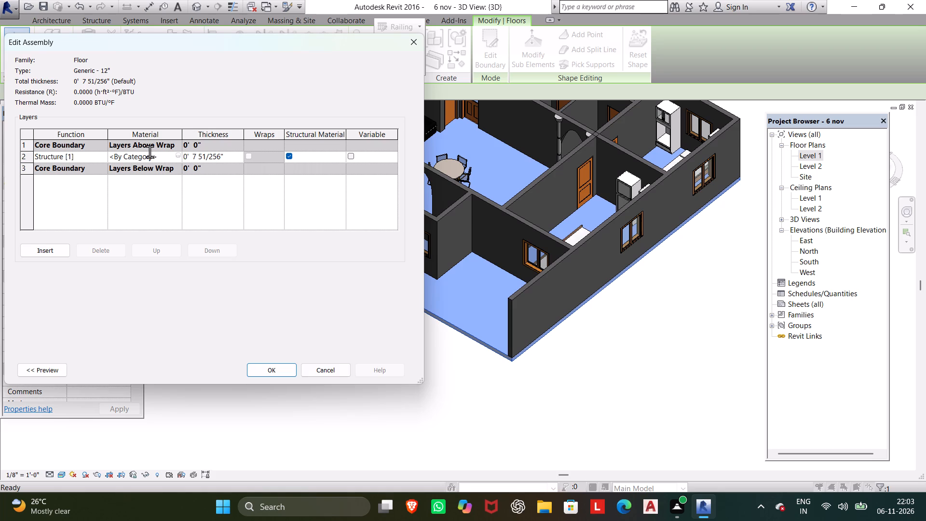
pyautogui.click(179, 155)
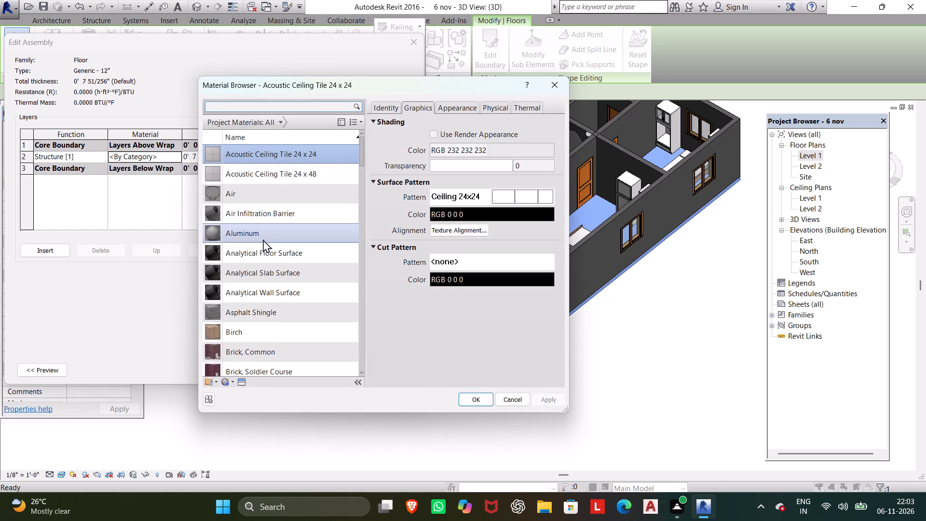
pyautogui.click(283, 106)
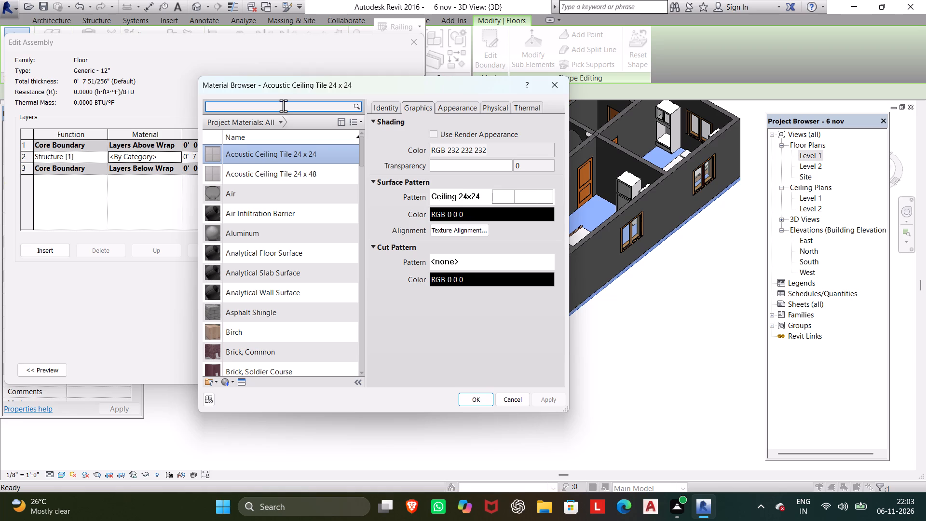
pyautogui.write('floo')
pyautogui.press('r')
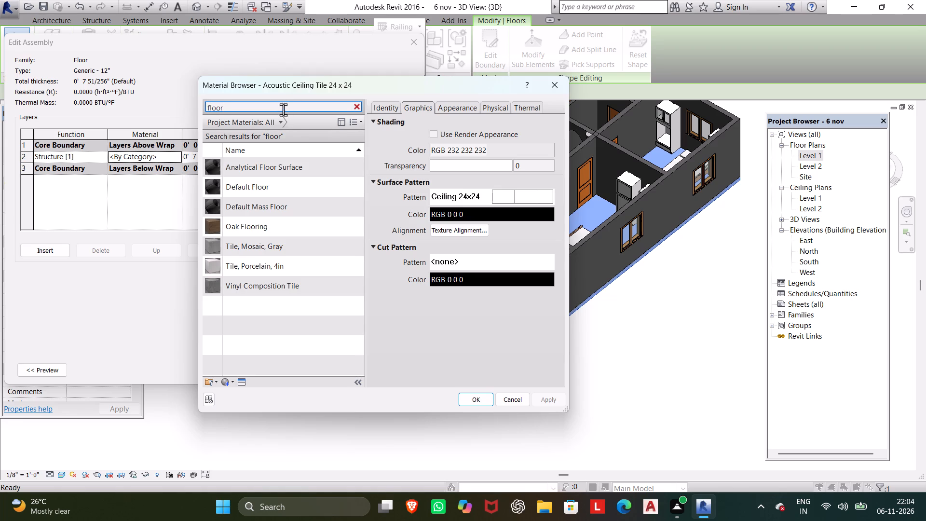
# Compare the floor materials found and assign Default Floor to the Structure [1] layer of the Generic - 12" floor type.
pyautogui.click(248, 224)
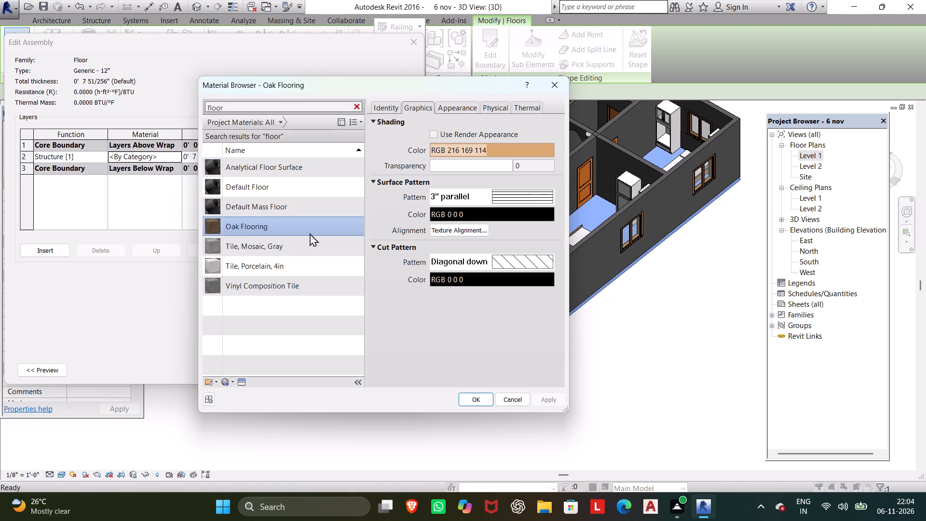
pyautogui.click(258, 268)
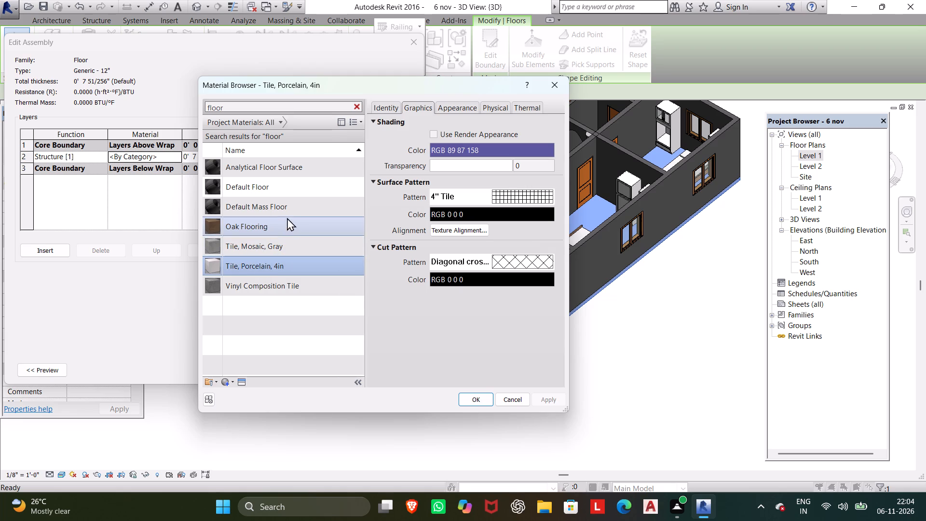
pyautogui.click(288, 216)
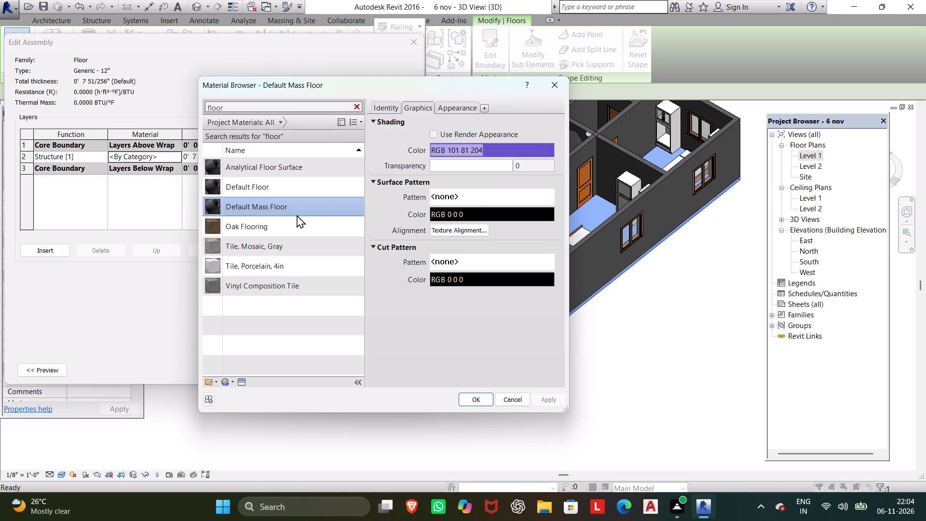
pyautogui.click(282, 285)
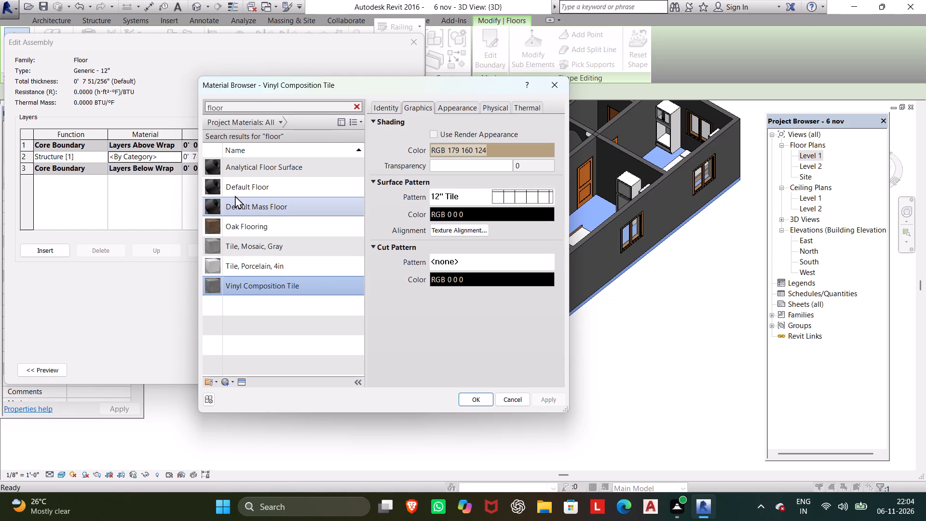
pyautogui.click(278, 169)
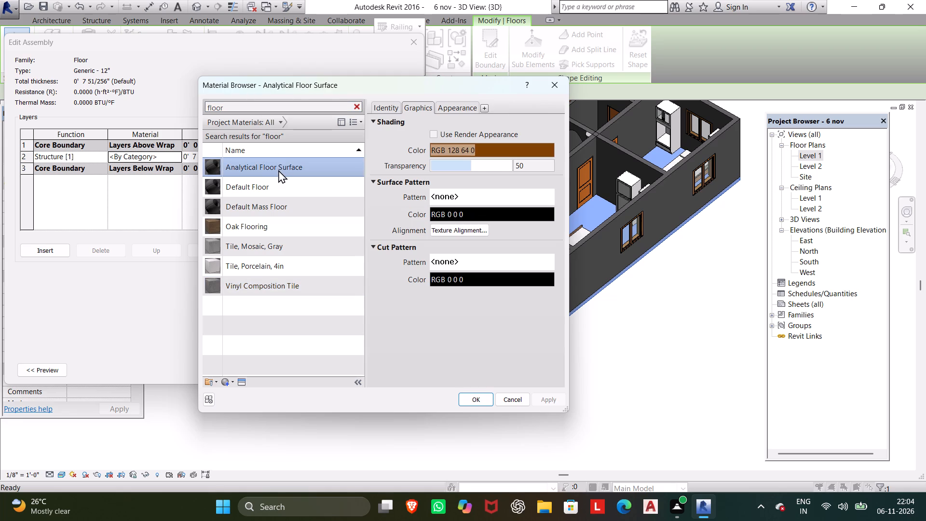
pyautogui.click(292, 191)
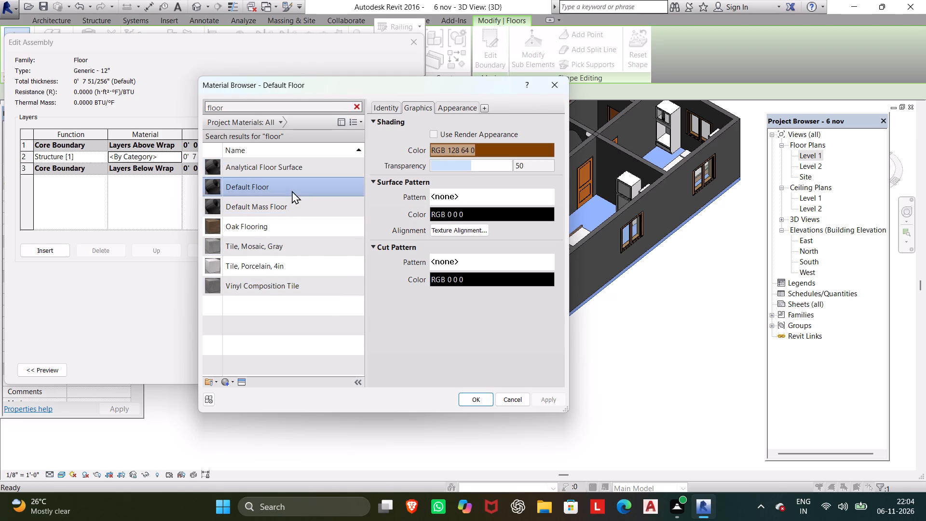
pyautogui.click(472, 397)
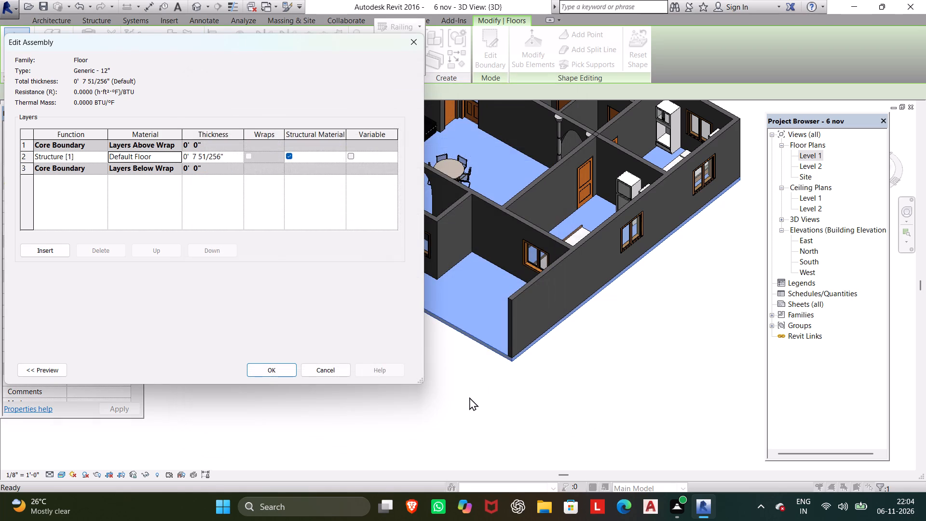
pyautogui.click(286, 380)
pyautogui.click(282, 369)
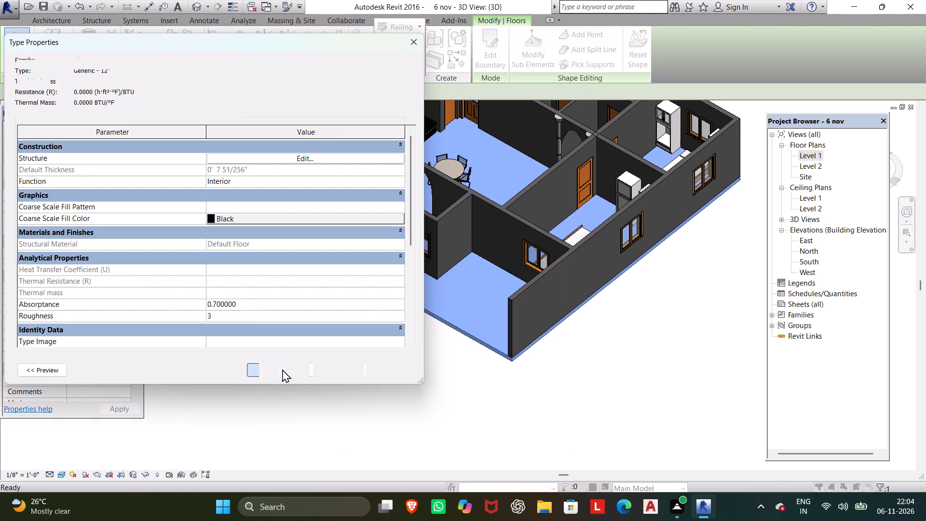
pyautogui.click(278, 368)
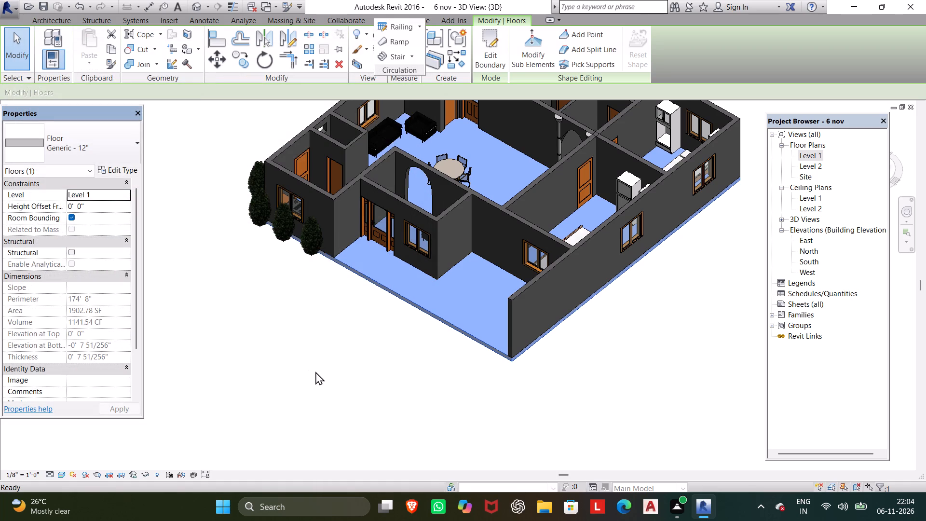
pyautogui.press('Escape')
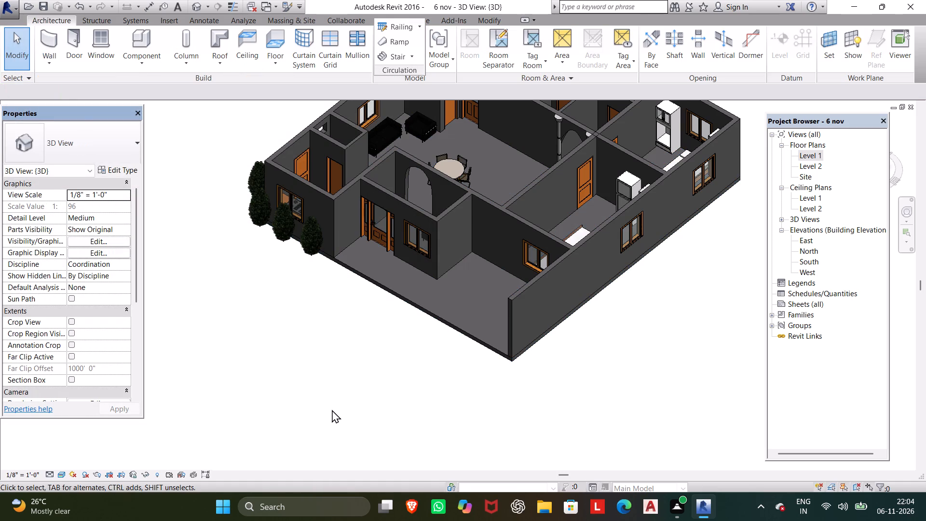
# Assign the Plywood, Sheathing material to the Structure [1] layer of the house floor's Generic - 12" type.
pyautogui.moveTo(336, 424); pyautogui.dragTo(349, 501, button='middle')
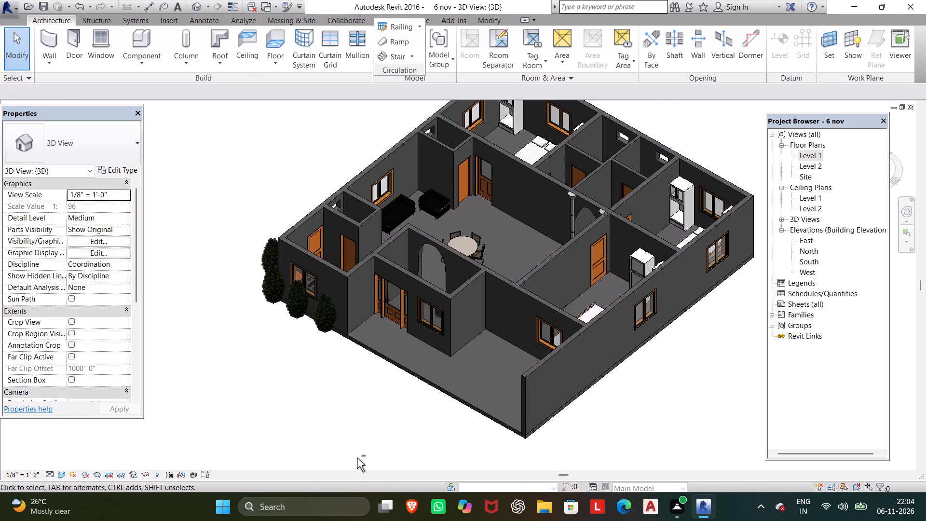
pyautogui.keyDown('shift'); pyautogui.scroll(-1, 358, 469); pyautogui.keyUp('shift')
pyautogui.keyDown('shift'); pyautogui.moveTo(358, 469); pyautogui.dragTo(349, 513, button='middle'); pyautogui.keyUp('shift')
pyautogui.click(411, 383)
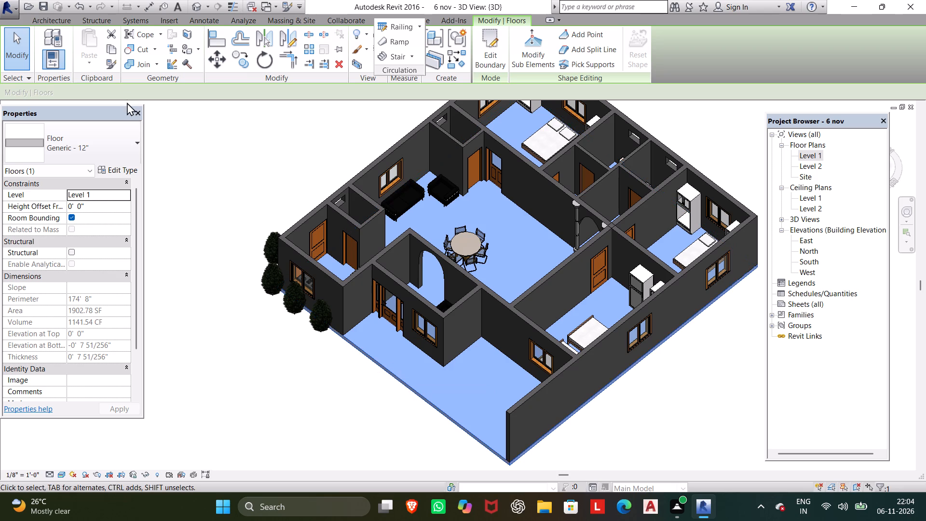
pyautogui.click(126, 168)
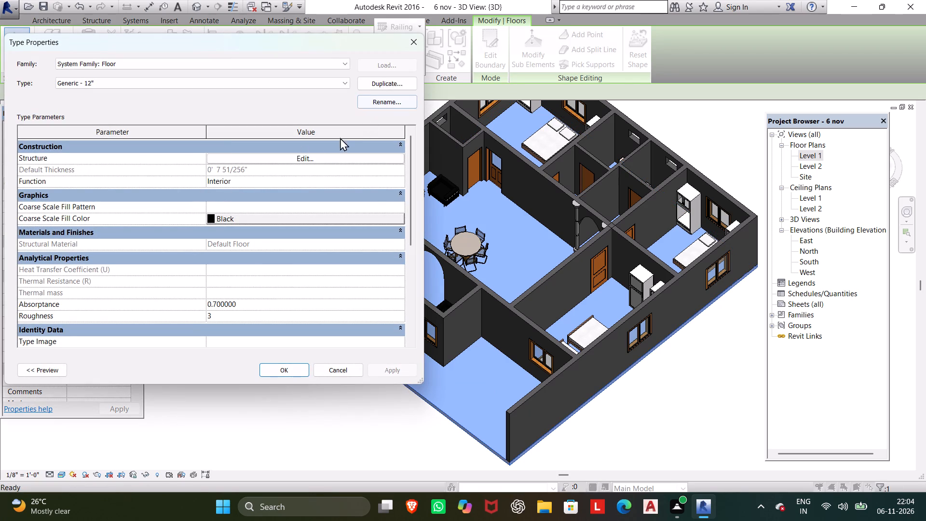
pyautogui.click(305, 155)
pyautogui.click(153, 155)
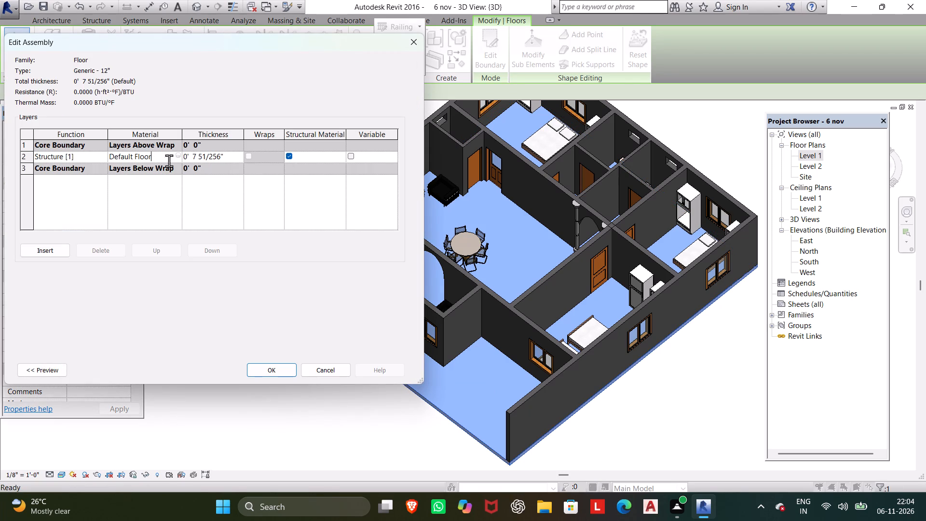
pyautogui.click(178, 154)
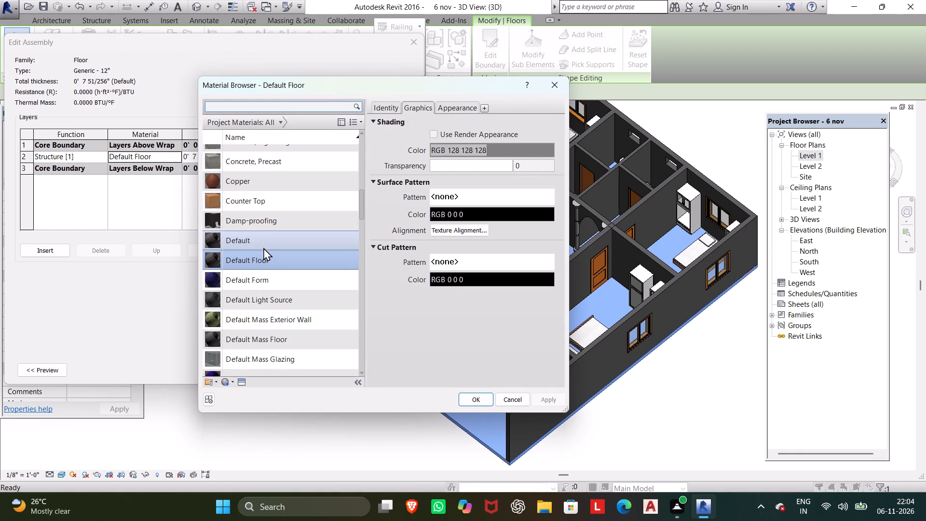
pyautogui.scroll(-1, 278, 270)
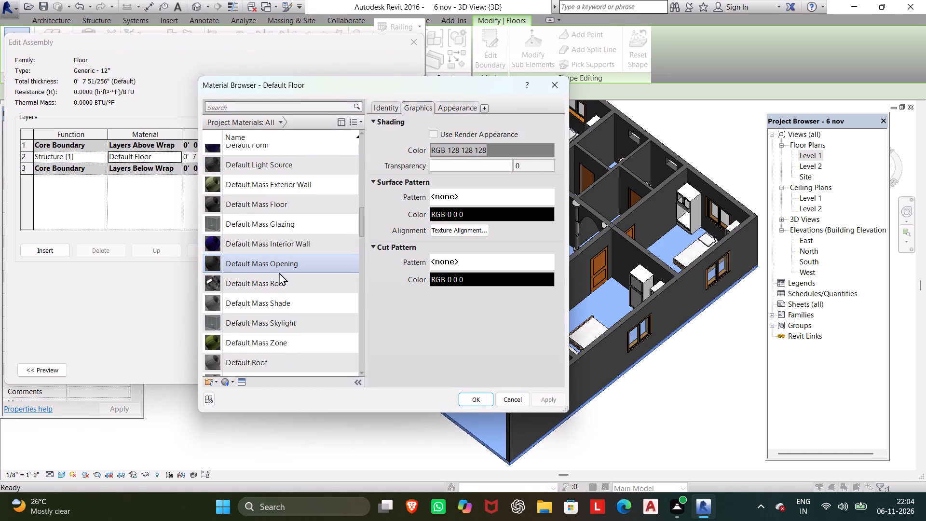
pyautogui.scroll(-1, 281, 283)
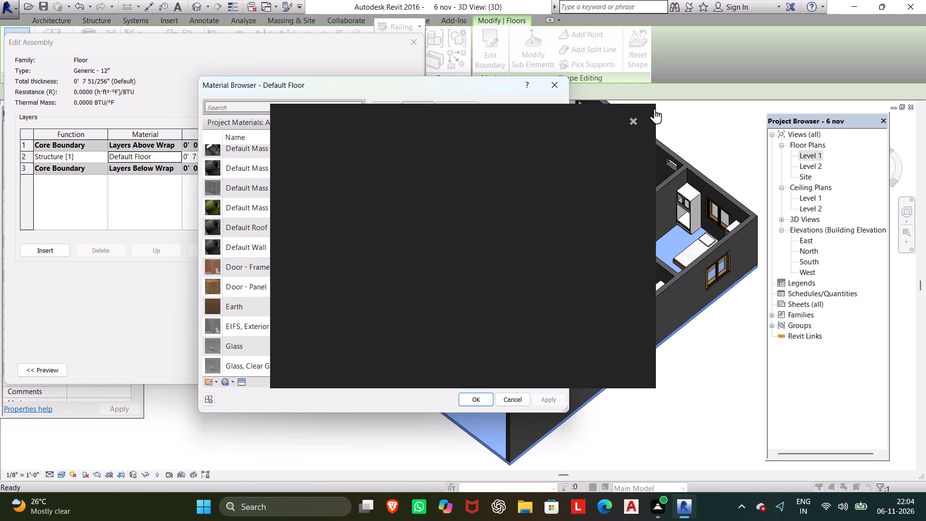
pyautogui.click(637, 120)
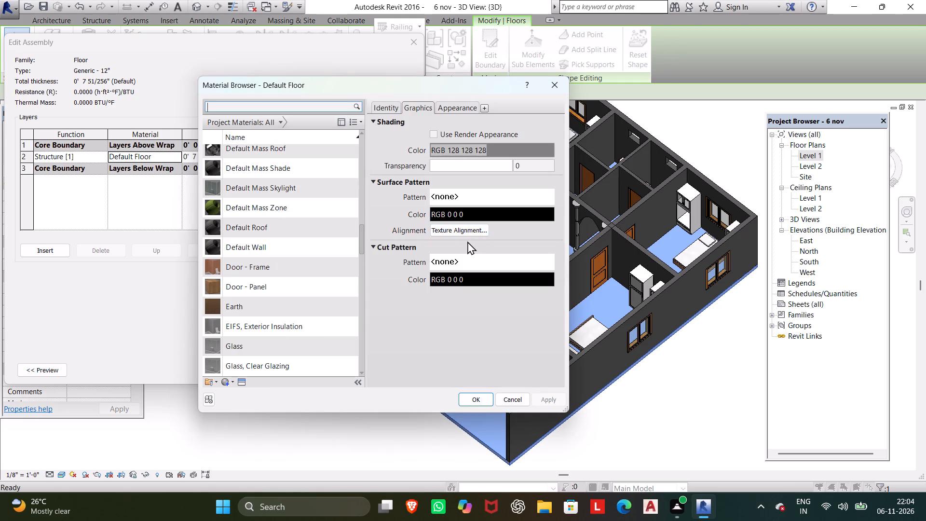
pyautogui.scroll(-1, 321, 316)
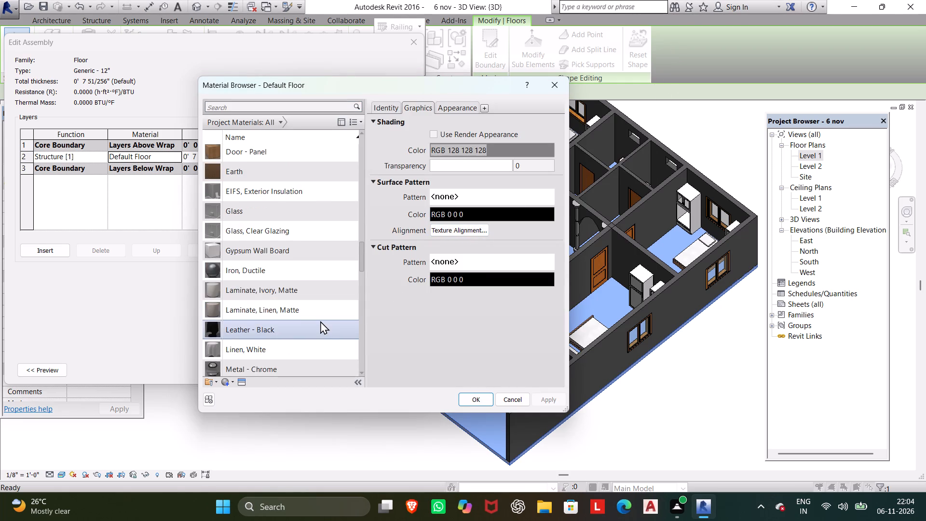
pyautogui.scroll(-3, 320, 321)
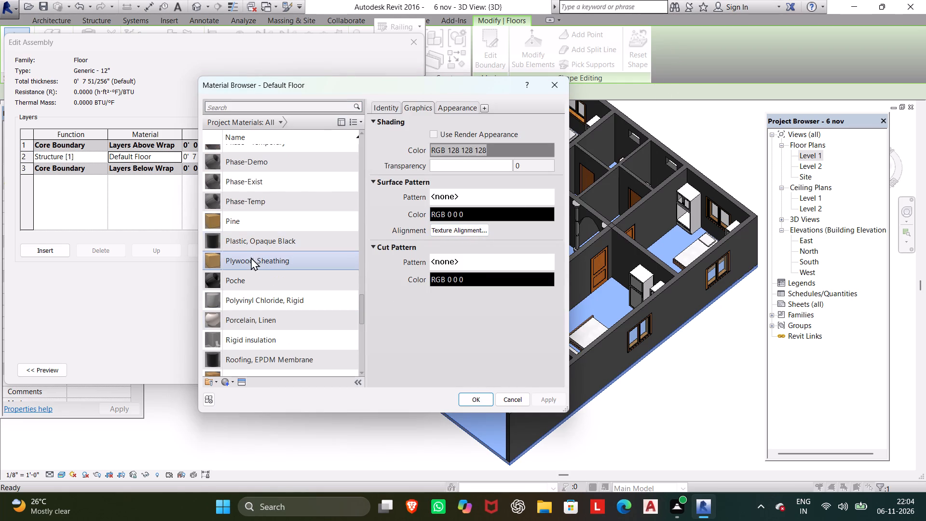
pyautogui.click(256, 255)
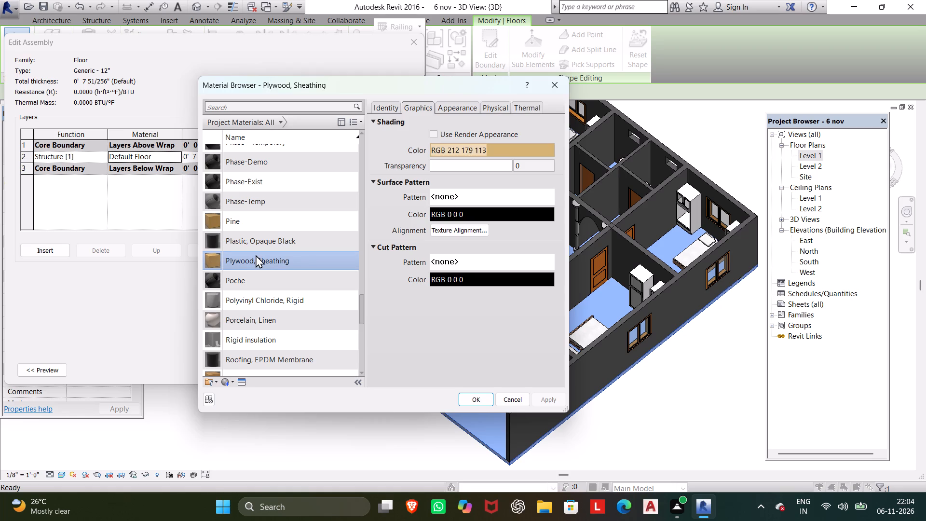
pyautogui.click(471, 399)
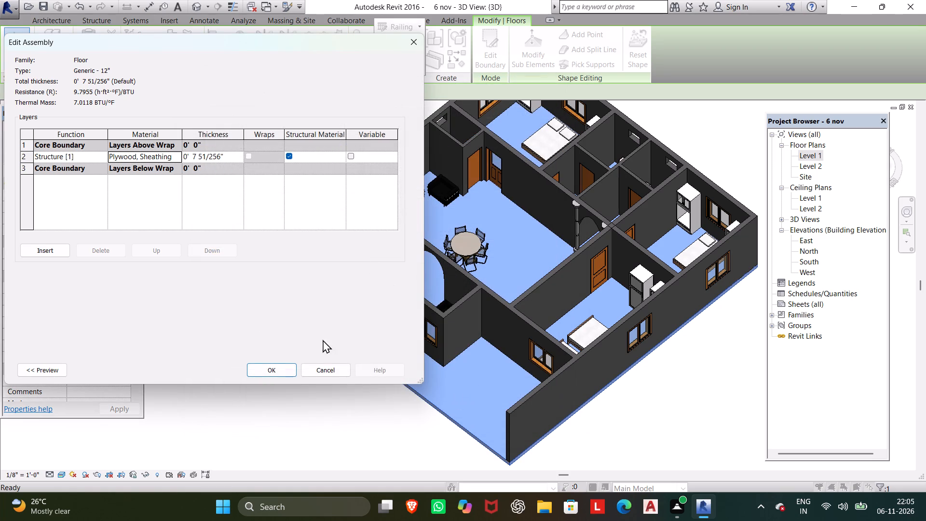
pyautogui.click(290, 371)
pyautogui.click(286, 372)
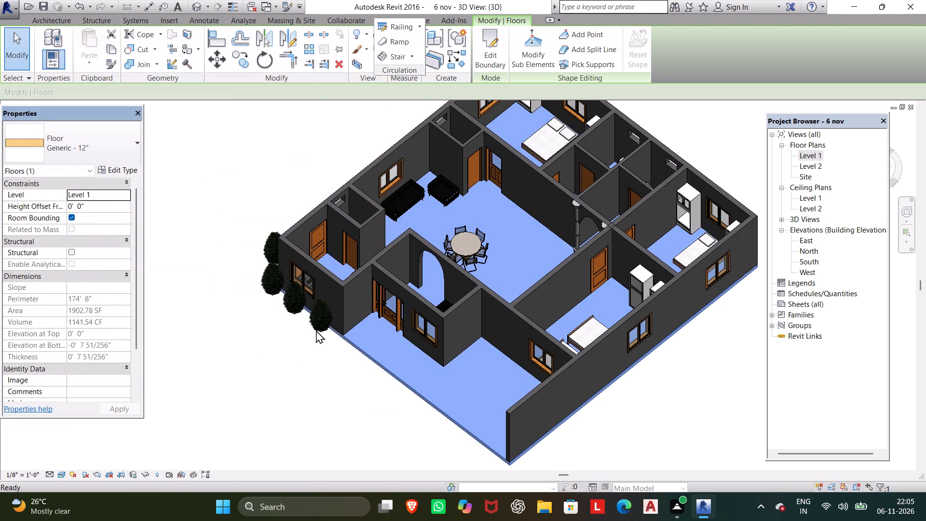
pyautogui.press('Escape')
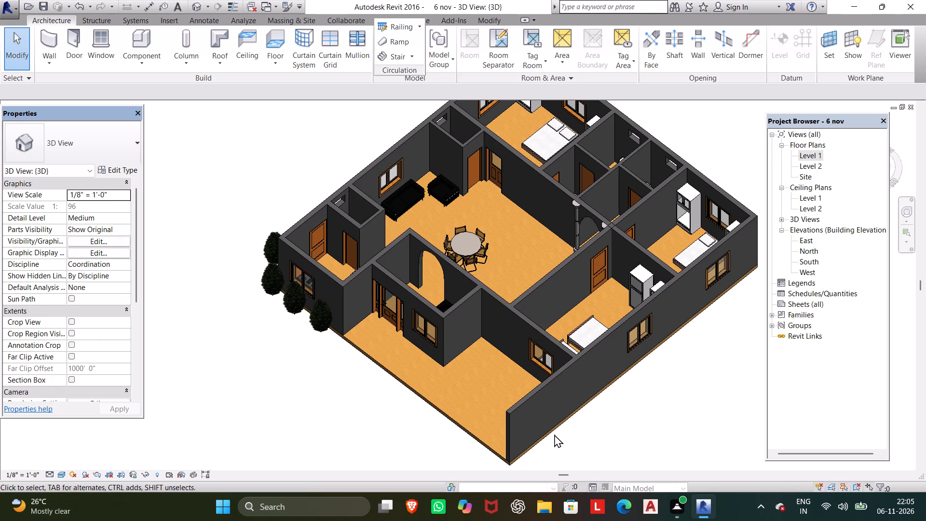
pyautogui.press('Escape')
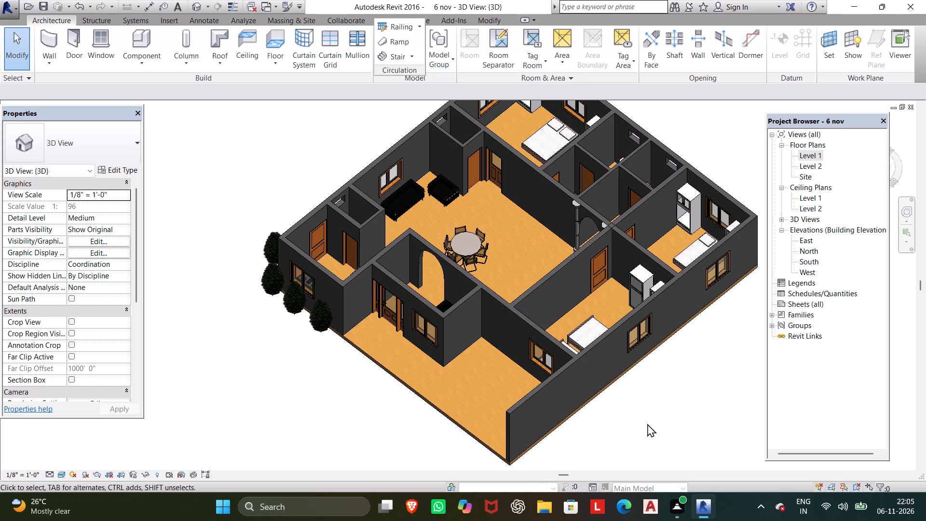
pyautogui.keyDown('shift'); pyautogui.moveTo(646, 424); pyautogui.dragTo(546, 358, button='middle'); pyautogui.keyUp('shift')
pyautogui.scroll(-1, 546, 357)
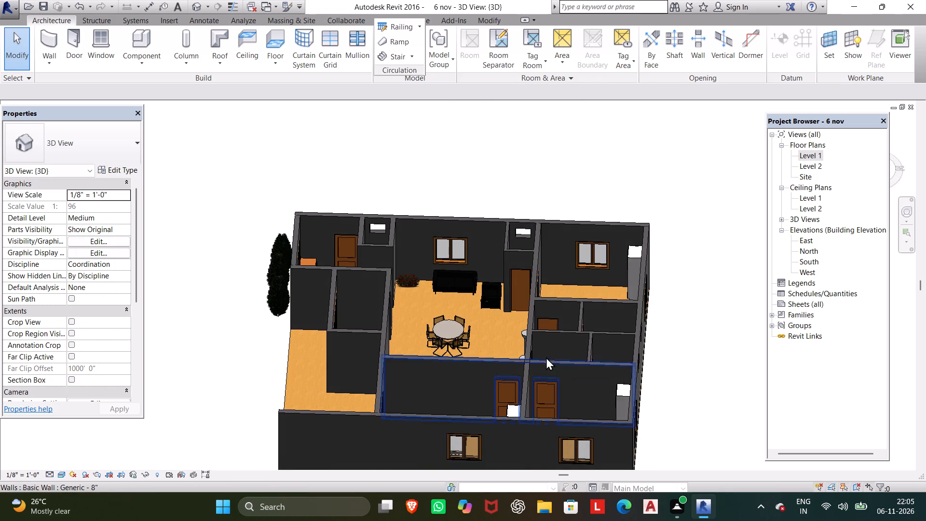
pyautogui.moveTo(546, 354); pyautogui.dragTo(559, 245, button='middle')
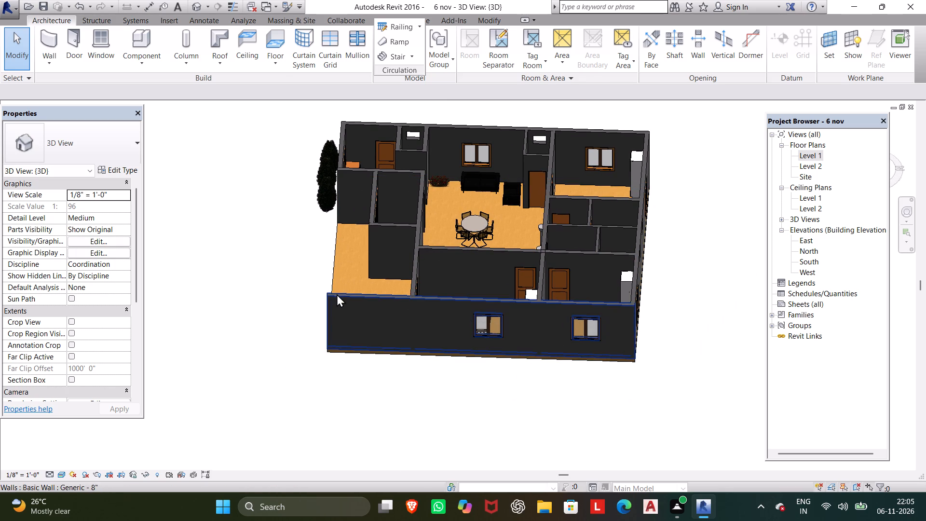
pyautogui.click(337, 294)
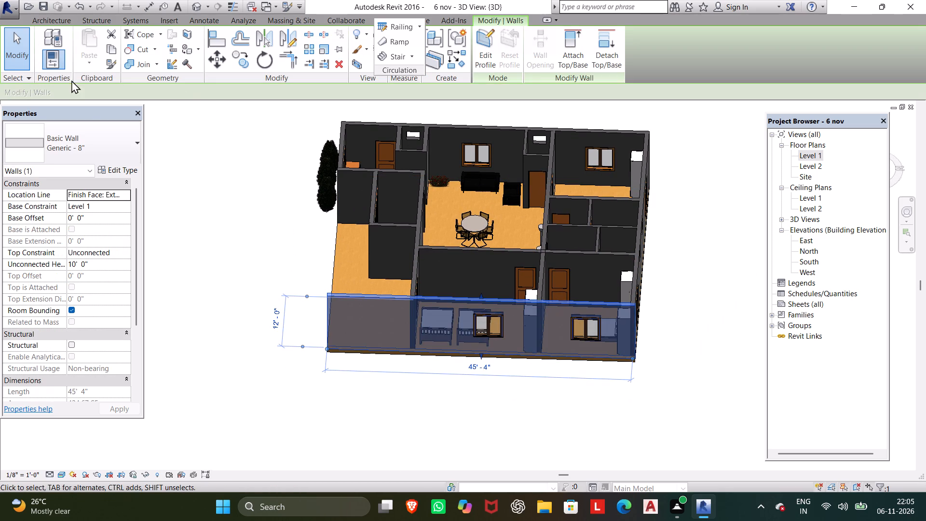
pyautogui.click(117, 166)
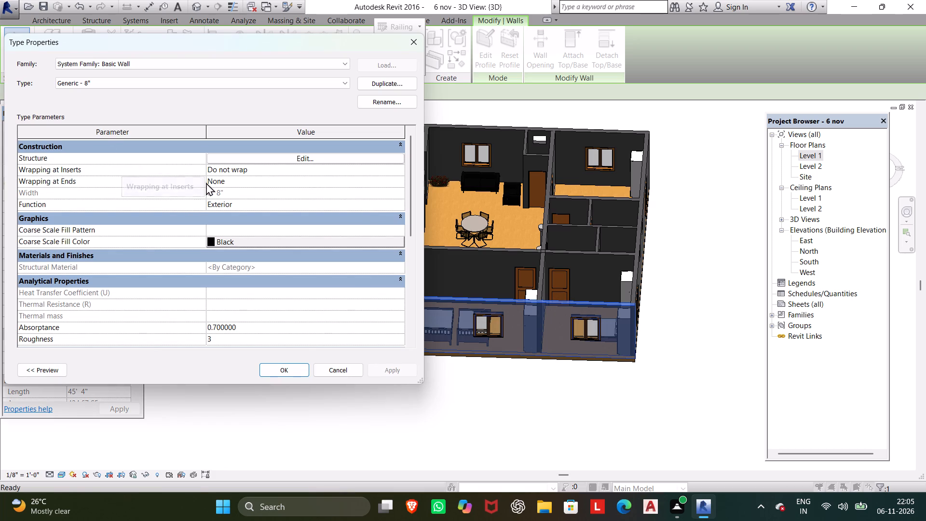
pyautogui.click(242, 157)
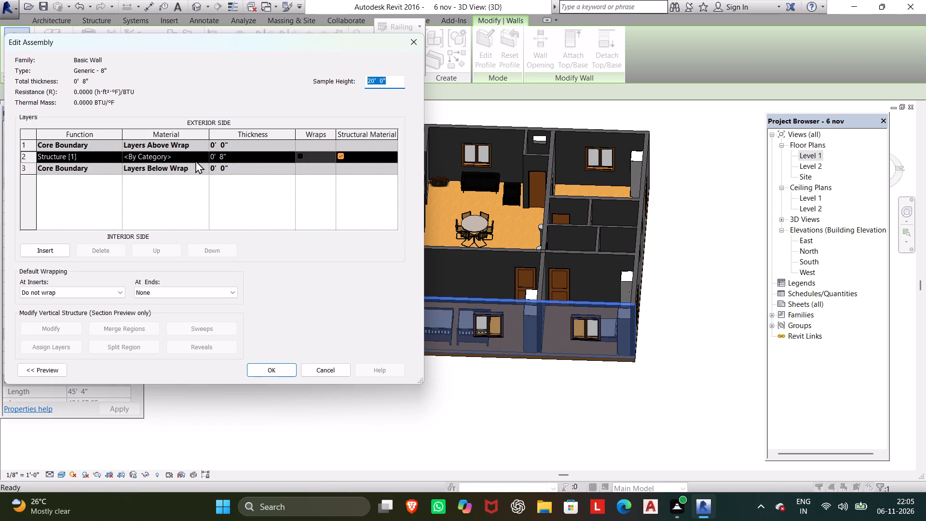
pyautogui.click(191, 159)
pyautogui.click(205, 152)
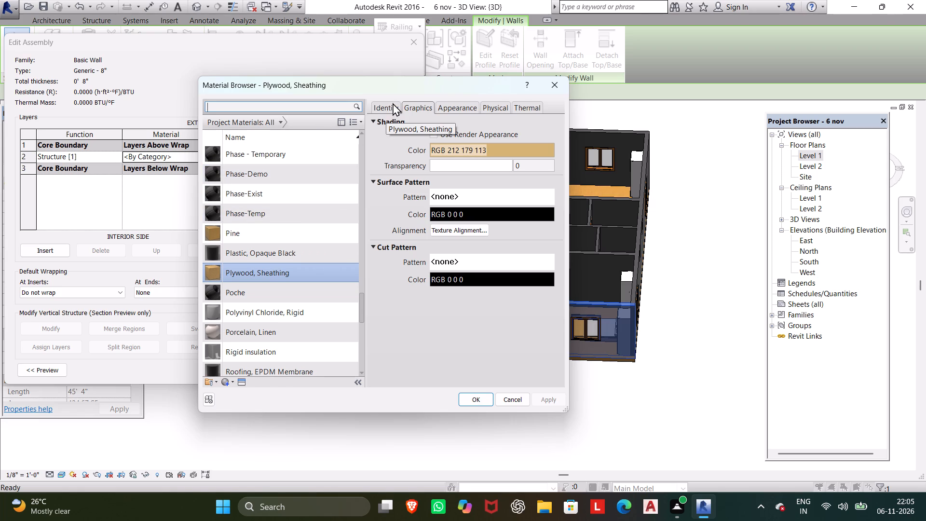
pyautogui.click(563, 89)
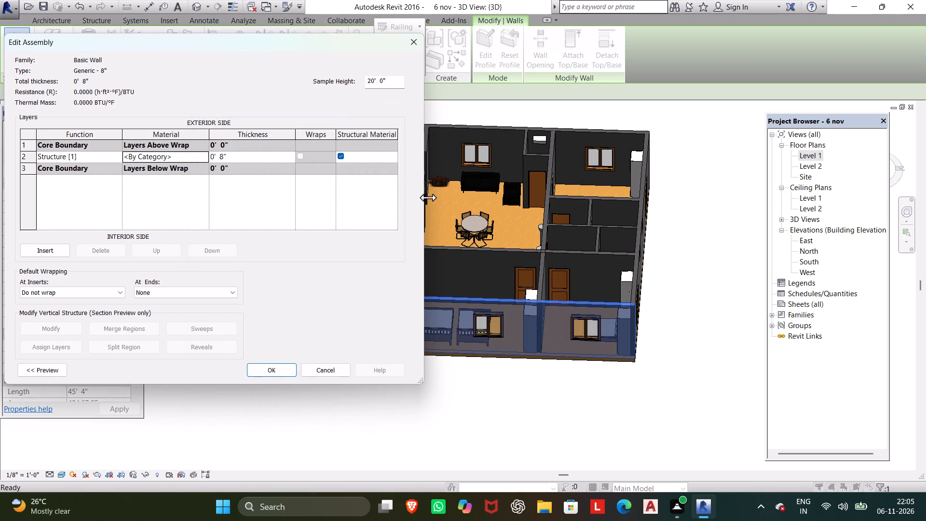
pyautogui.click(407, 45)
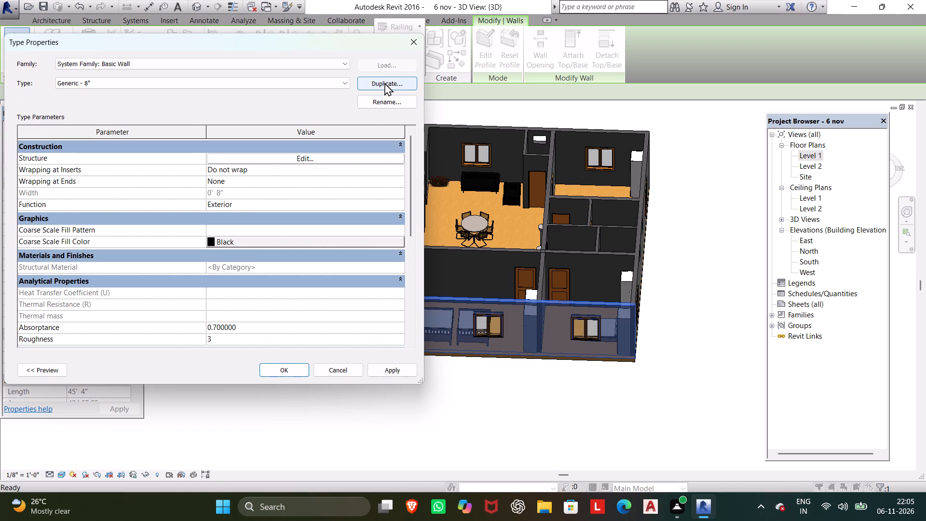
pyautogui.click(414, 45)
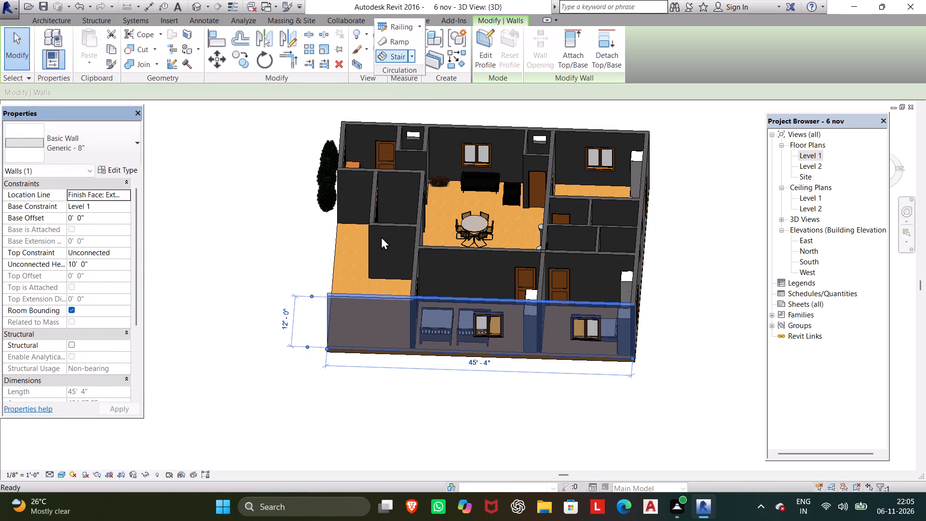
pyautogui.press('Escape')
# Duplicate the Generic - 8" type of the 45' 4" long exterior wall beside the porch as a new wall type named w.
pyautogui.click(327, 296)
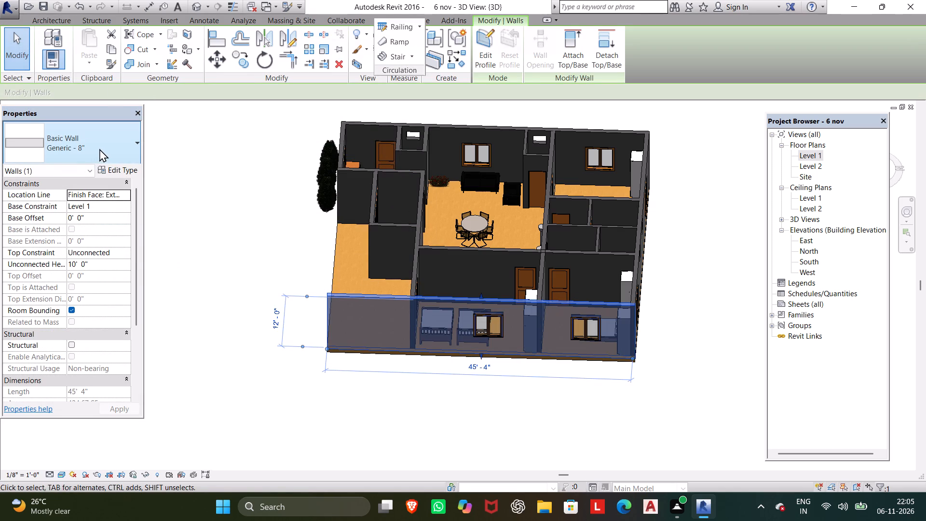
pyautogui.click(113, 171)
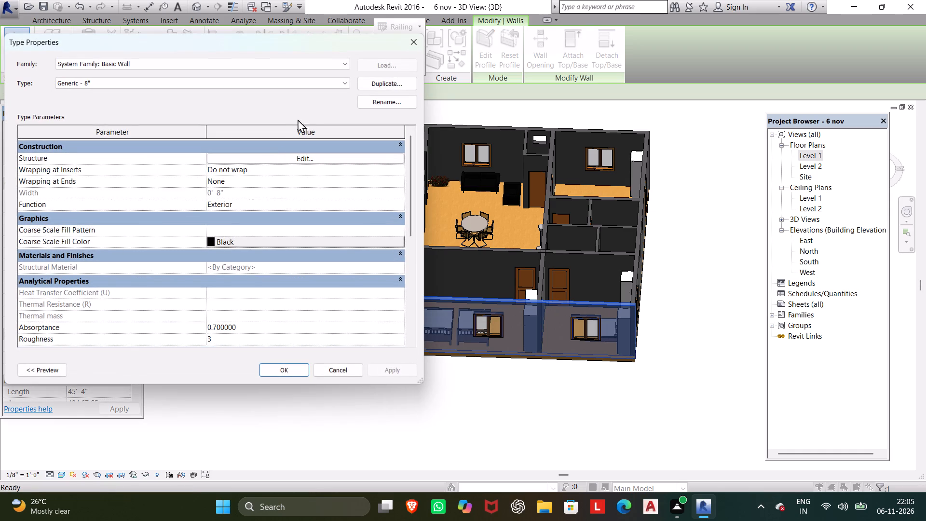
pyautogui.click(394, 82)
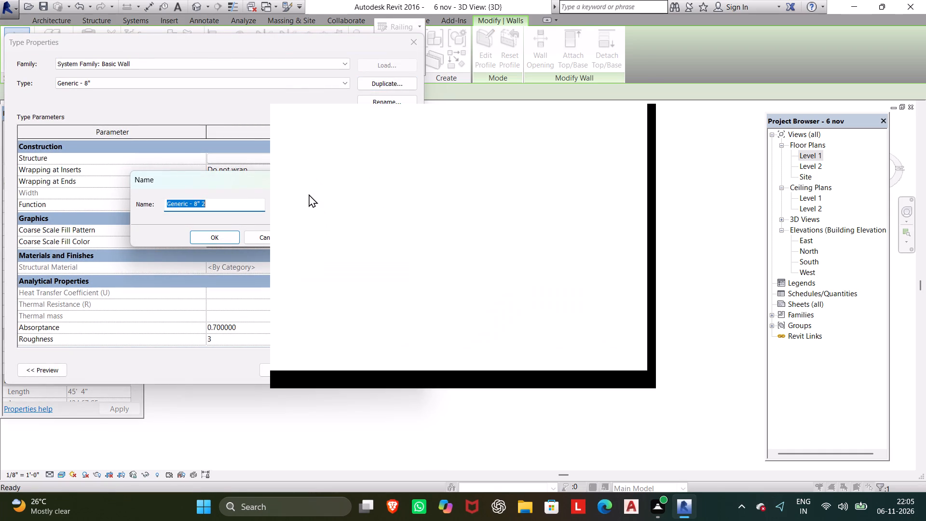
pyautogui.click(634, 123)
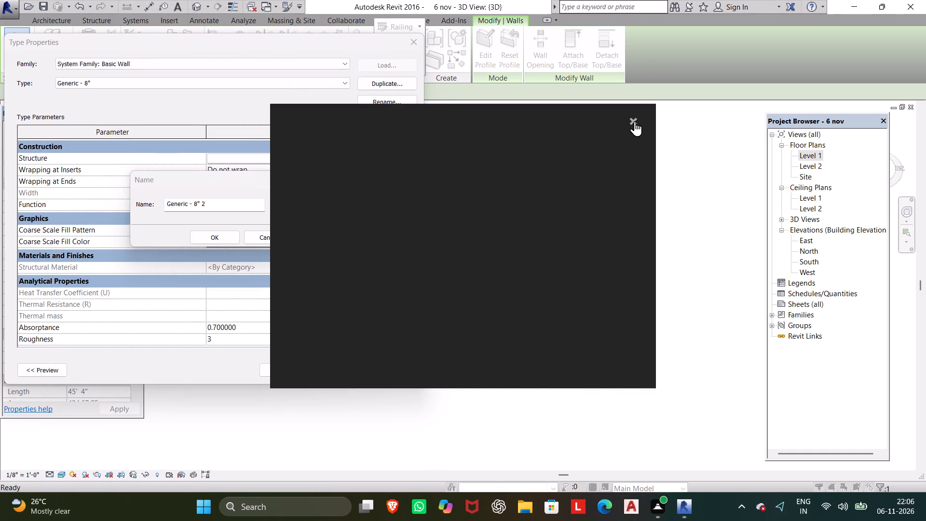
pyautogui.press('space')
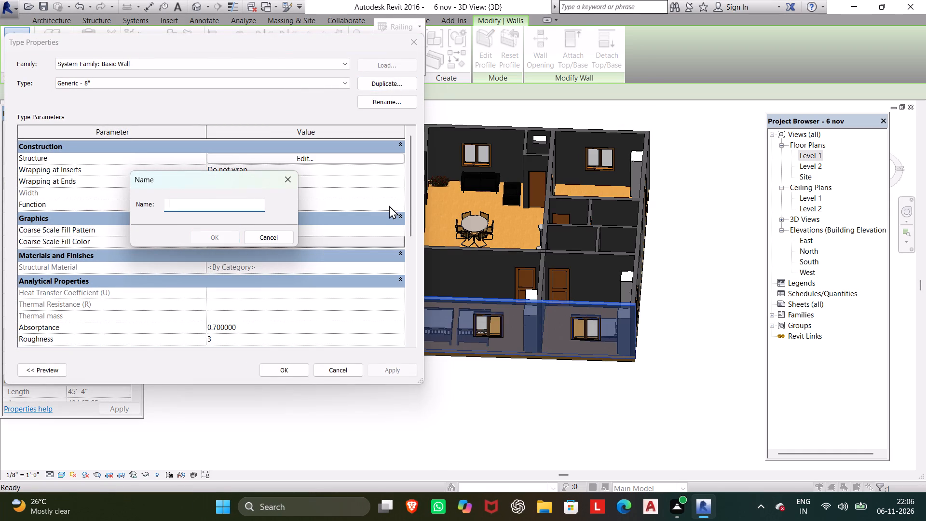
pyautogui.press('w')
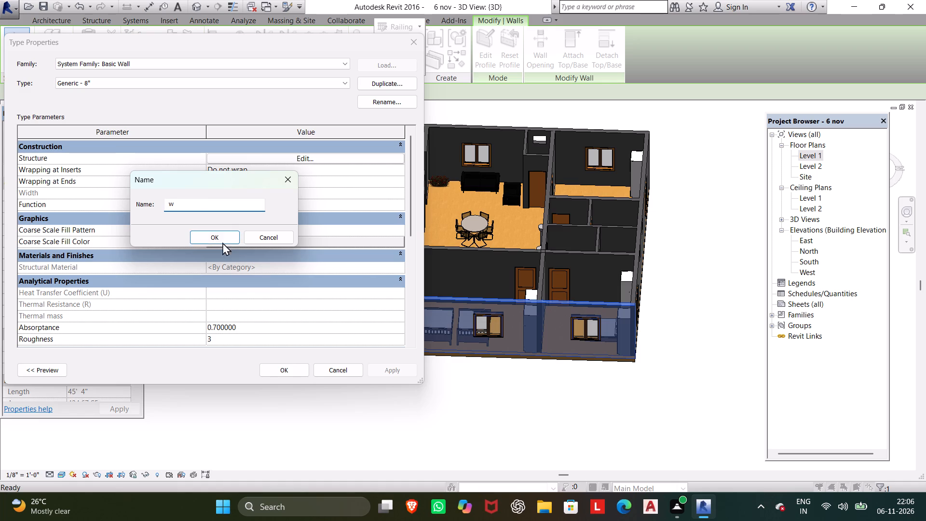
pyautogui.click(214, 234)
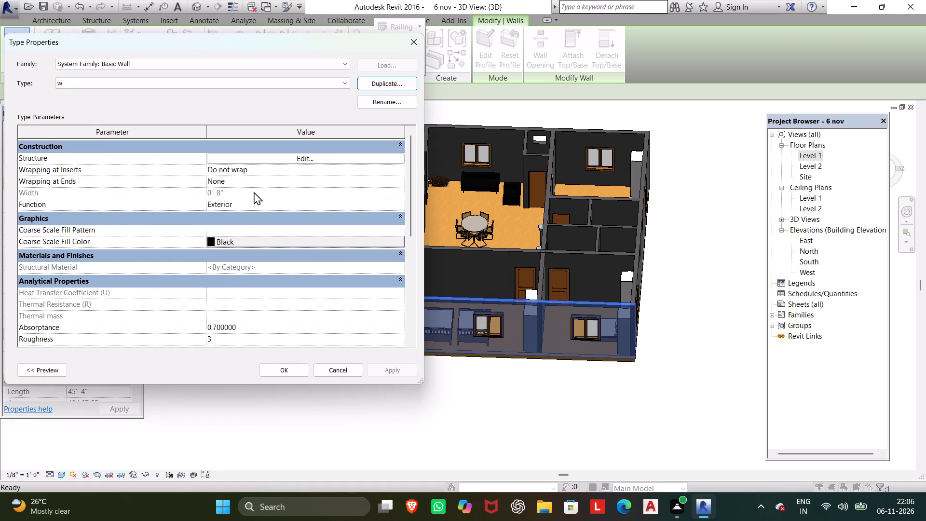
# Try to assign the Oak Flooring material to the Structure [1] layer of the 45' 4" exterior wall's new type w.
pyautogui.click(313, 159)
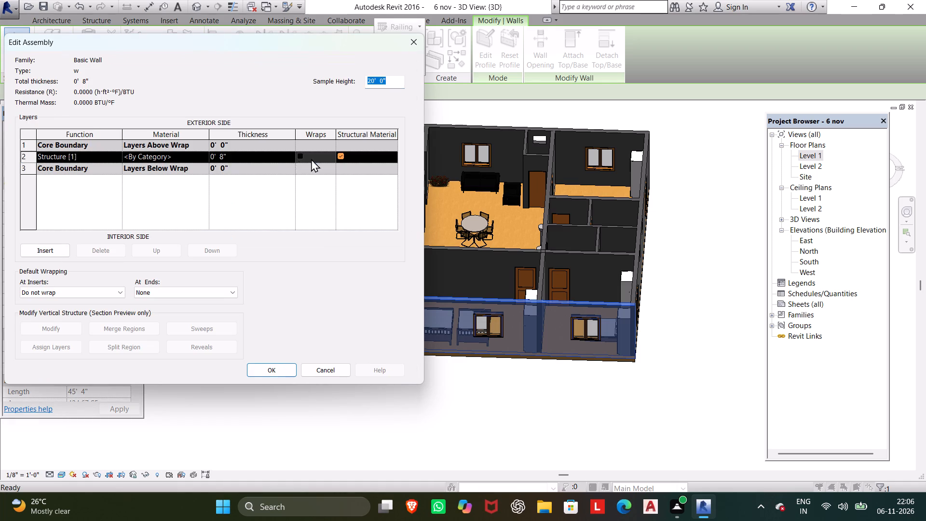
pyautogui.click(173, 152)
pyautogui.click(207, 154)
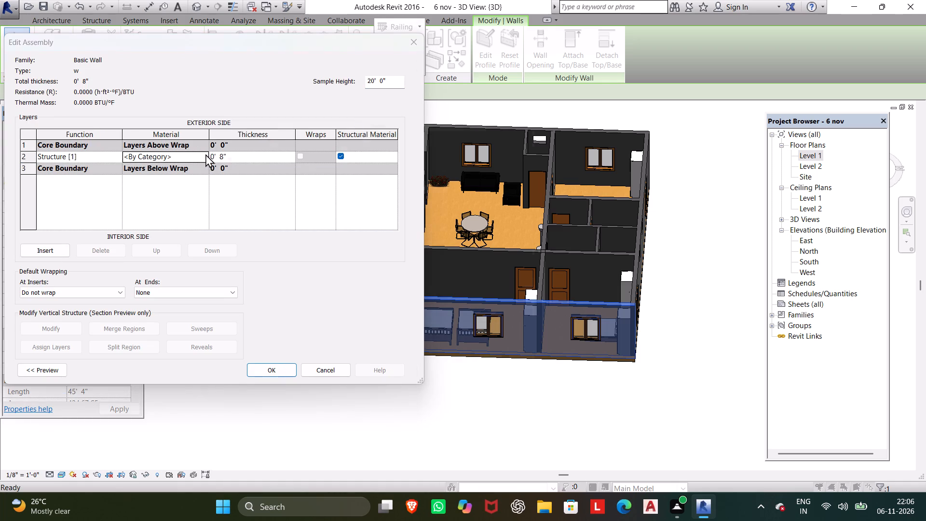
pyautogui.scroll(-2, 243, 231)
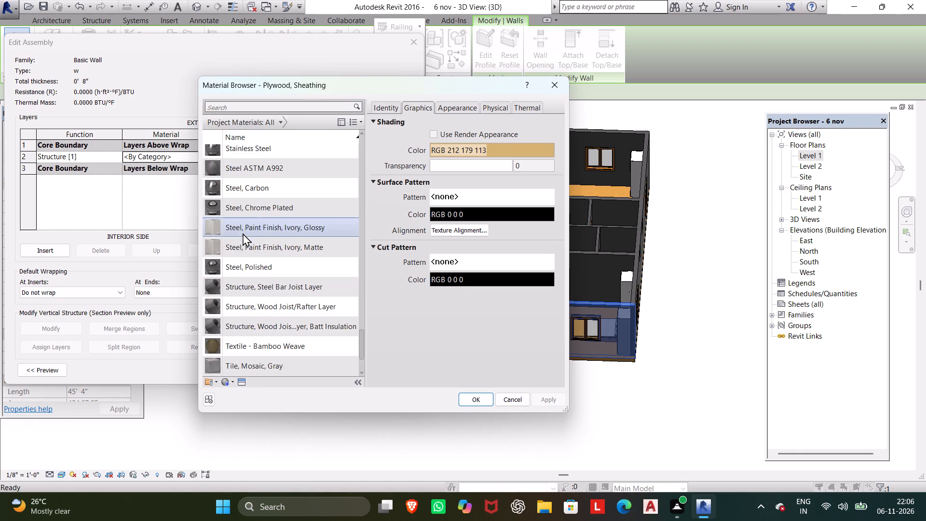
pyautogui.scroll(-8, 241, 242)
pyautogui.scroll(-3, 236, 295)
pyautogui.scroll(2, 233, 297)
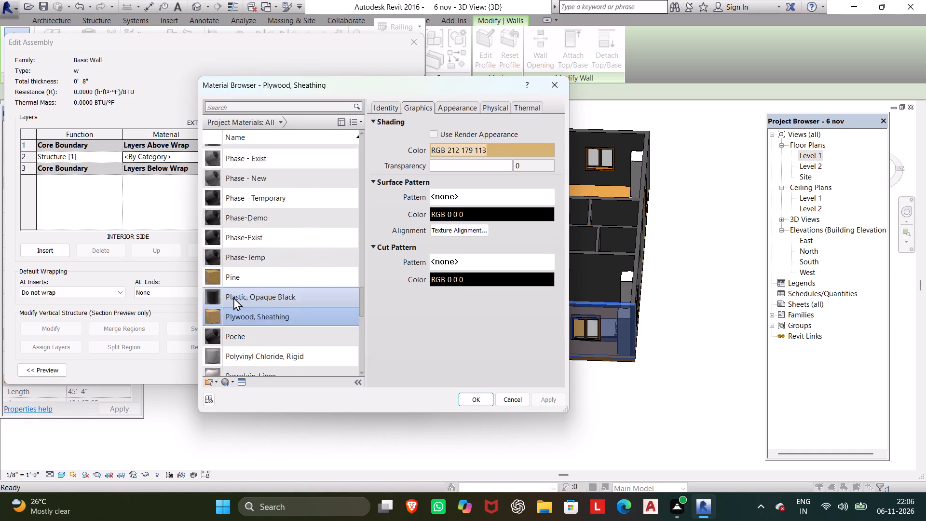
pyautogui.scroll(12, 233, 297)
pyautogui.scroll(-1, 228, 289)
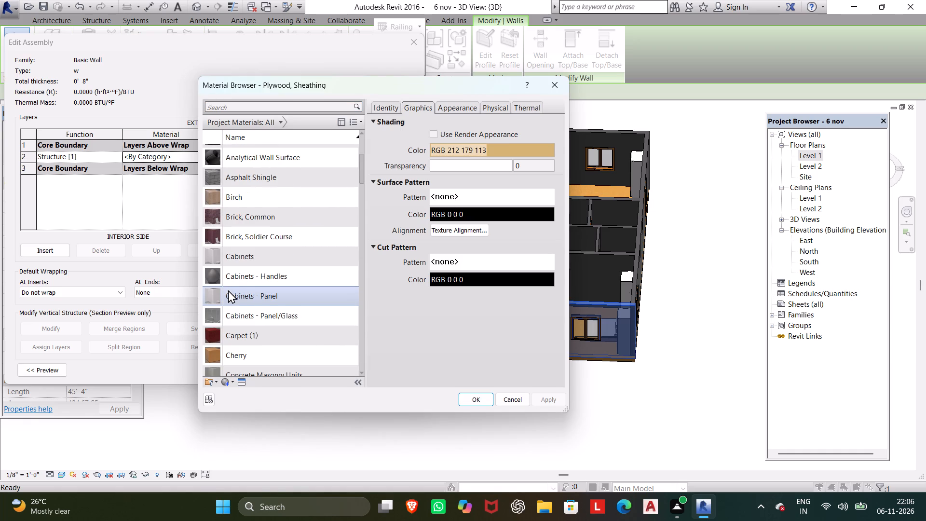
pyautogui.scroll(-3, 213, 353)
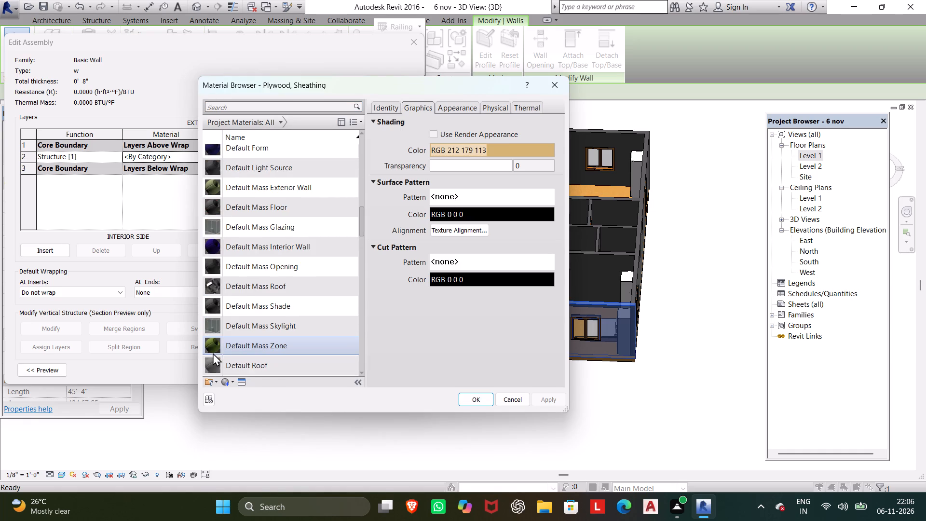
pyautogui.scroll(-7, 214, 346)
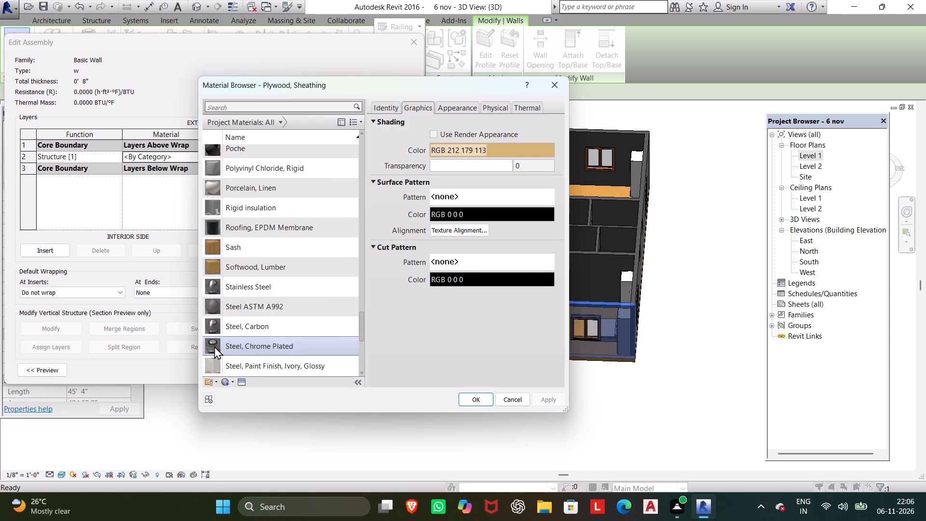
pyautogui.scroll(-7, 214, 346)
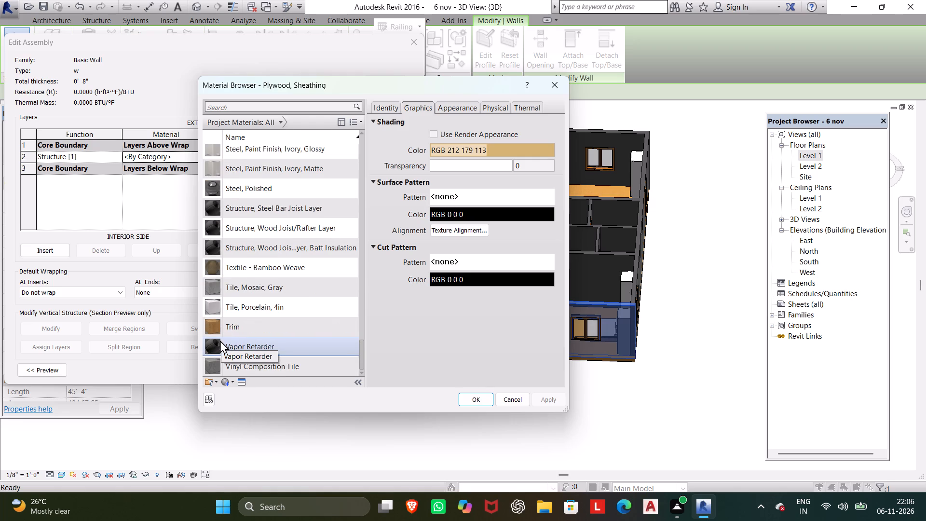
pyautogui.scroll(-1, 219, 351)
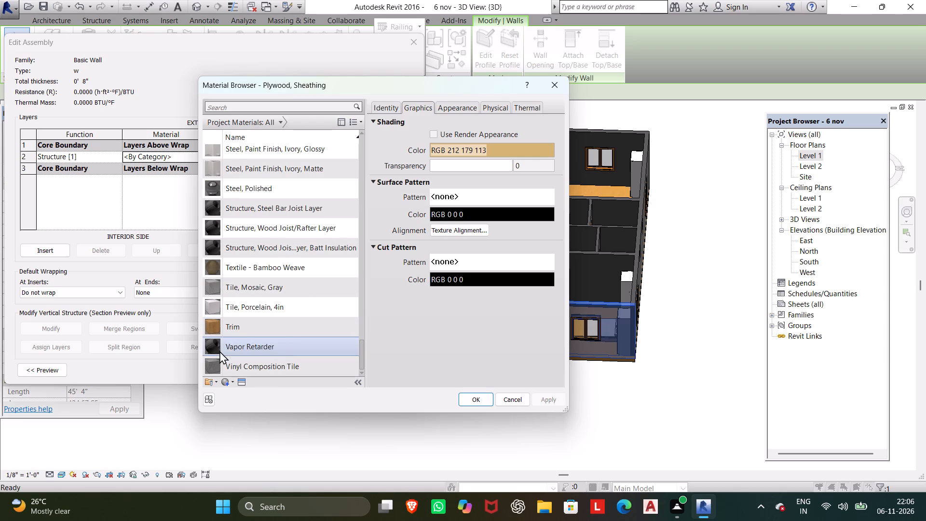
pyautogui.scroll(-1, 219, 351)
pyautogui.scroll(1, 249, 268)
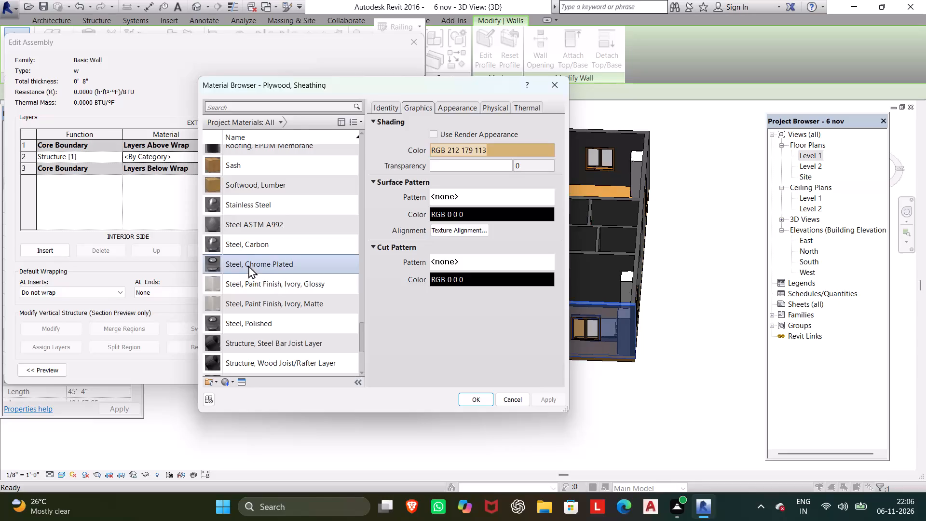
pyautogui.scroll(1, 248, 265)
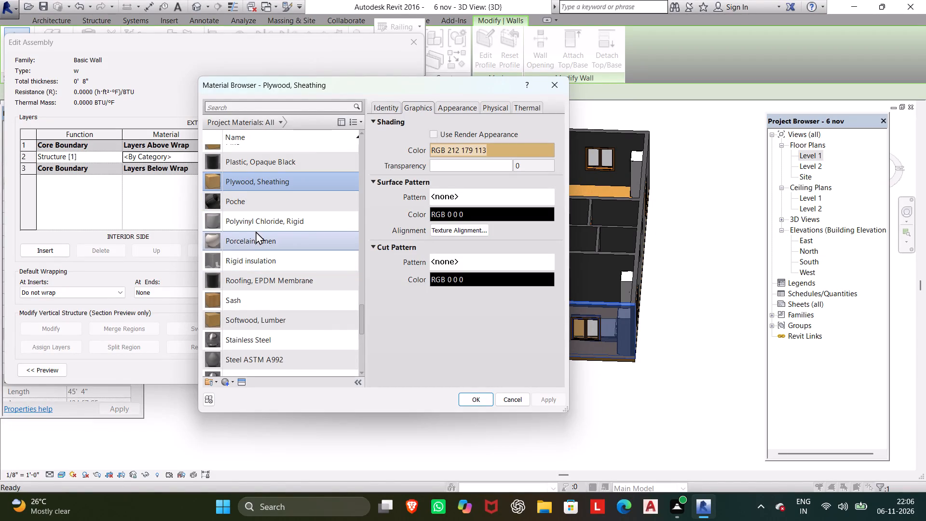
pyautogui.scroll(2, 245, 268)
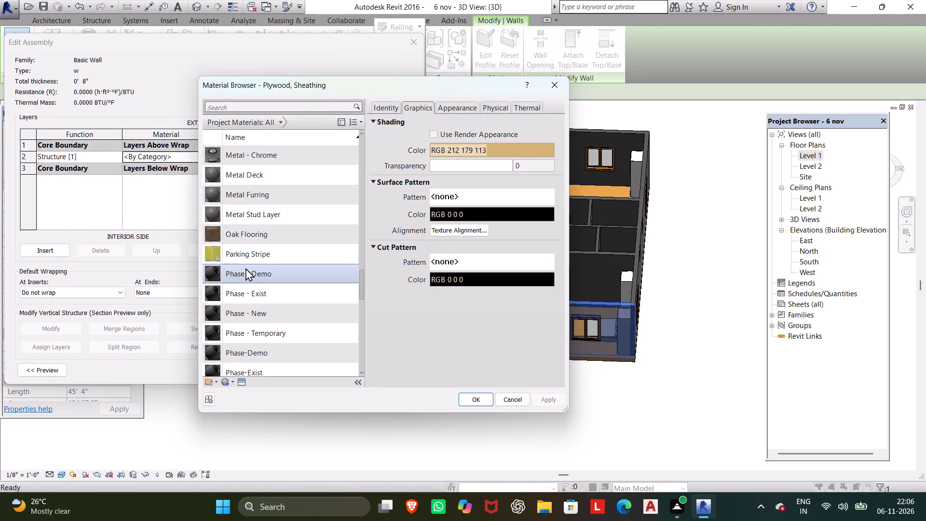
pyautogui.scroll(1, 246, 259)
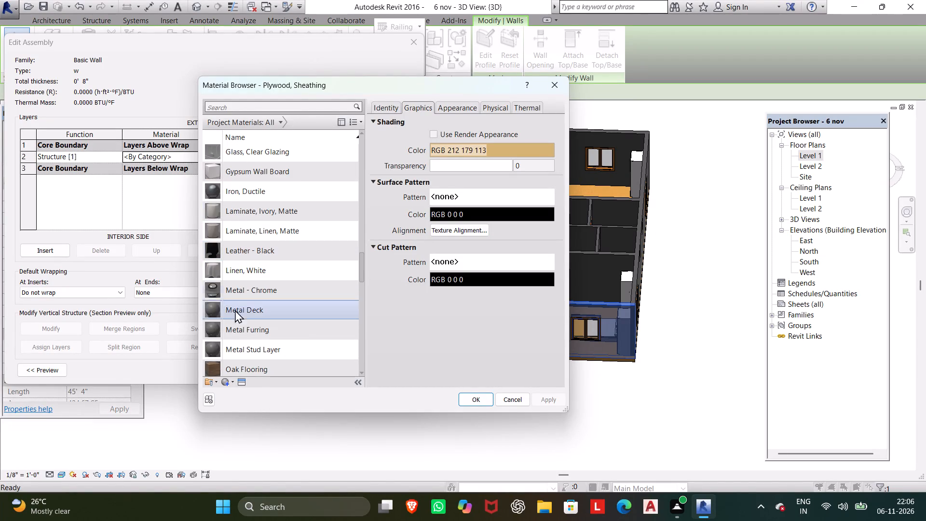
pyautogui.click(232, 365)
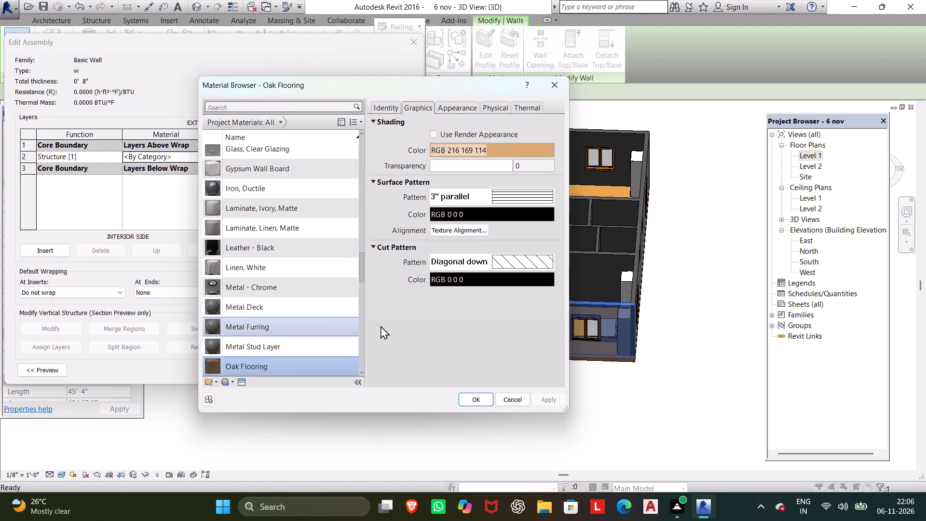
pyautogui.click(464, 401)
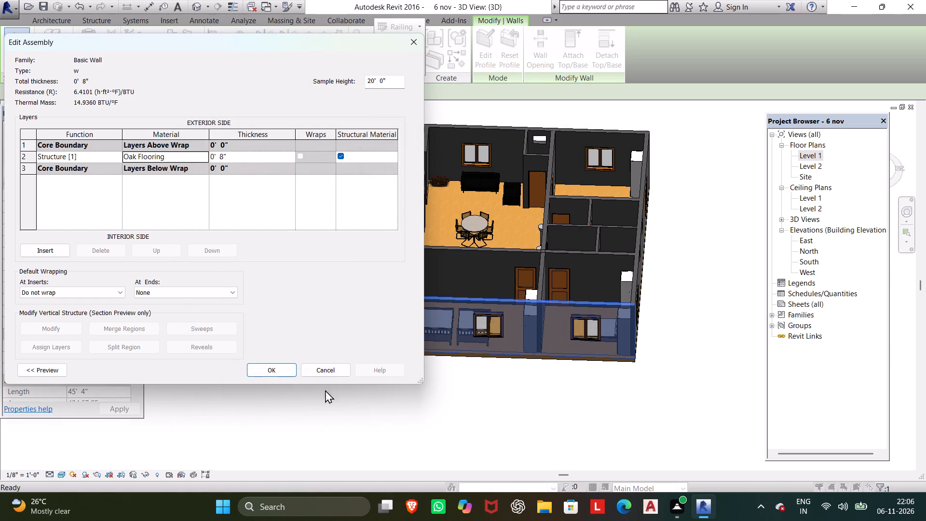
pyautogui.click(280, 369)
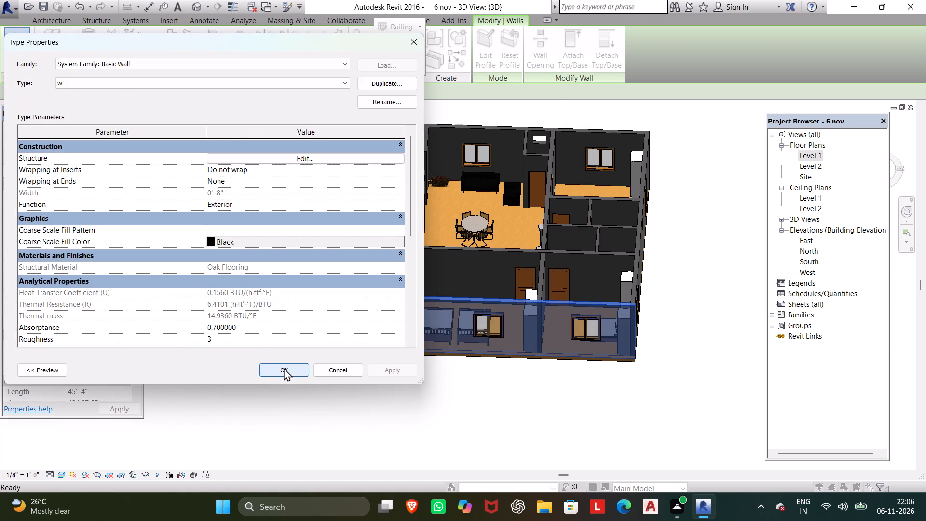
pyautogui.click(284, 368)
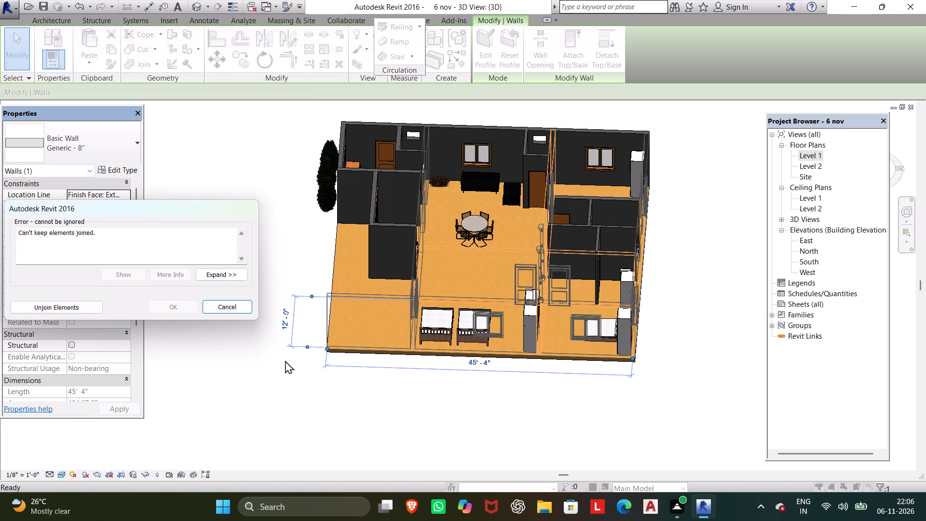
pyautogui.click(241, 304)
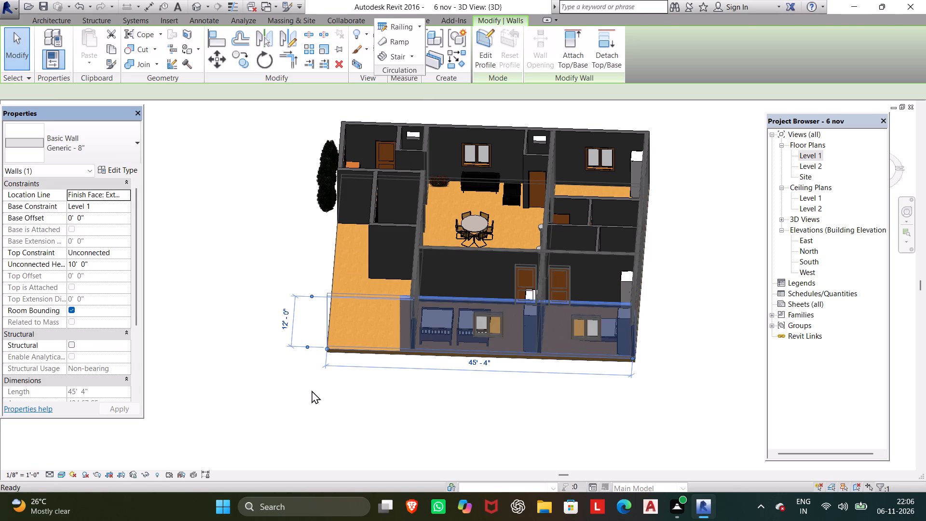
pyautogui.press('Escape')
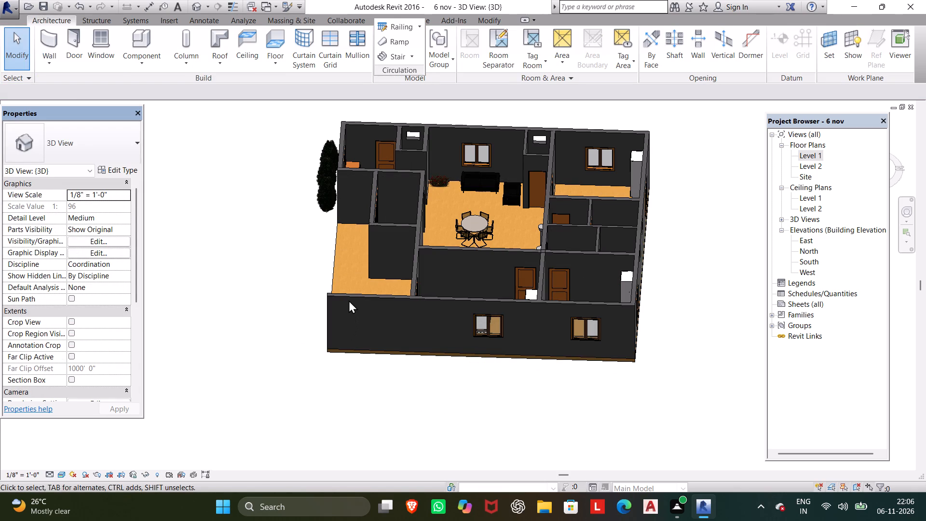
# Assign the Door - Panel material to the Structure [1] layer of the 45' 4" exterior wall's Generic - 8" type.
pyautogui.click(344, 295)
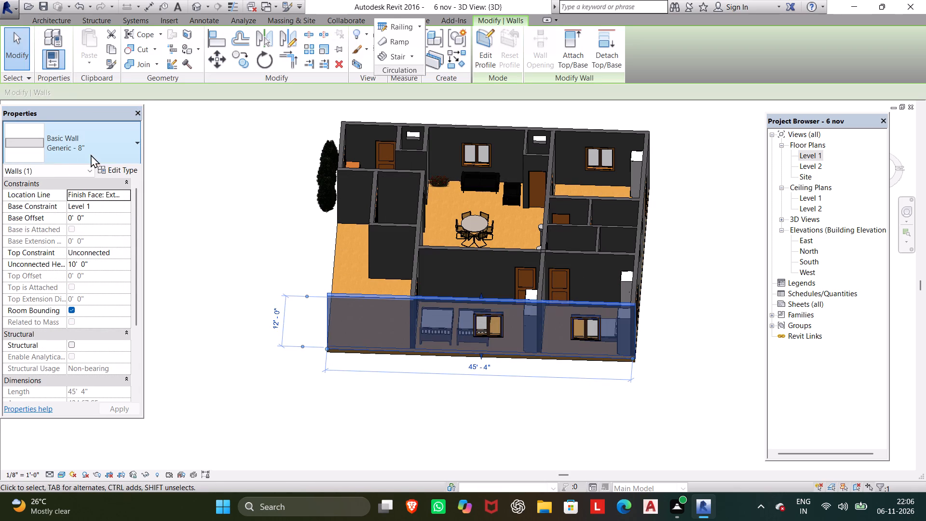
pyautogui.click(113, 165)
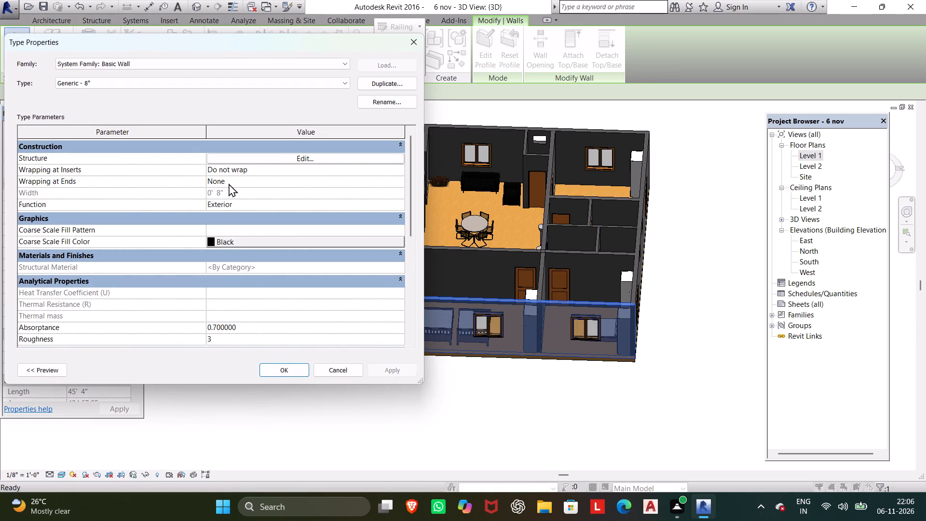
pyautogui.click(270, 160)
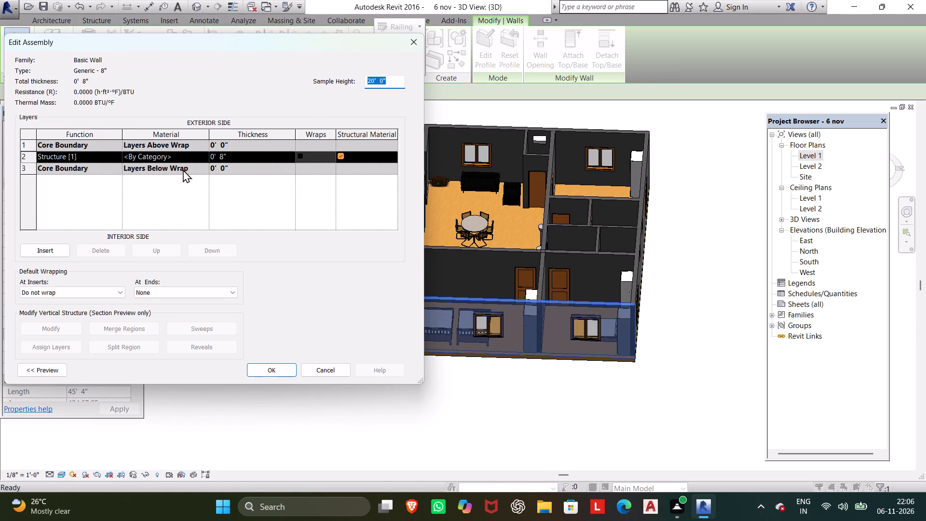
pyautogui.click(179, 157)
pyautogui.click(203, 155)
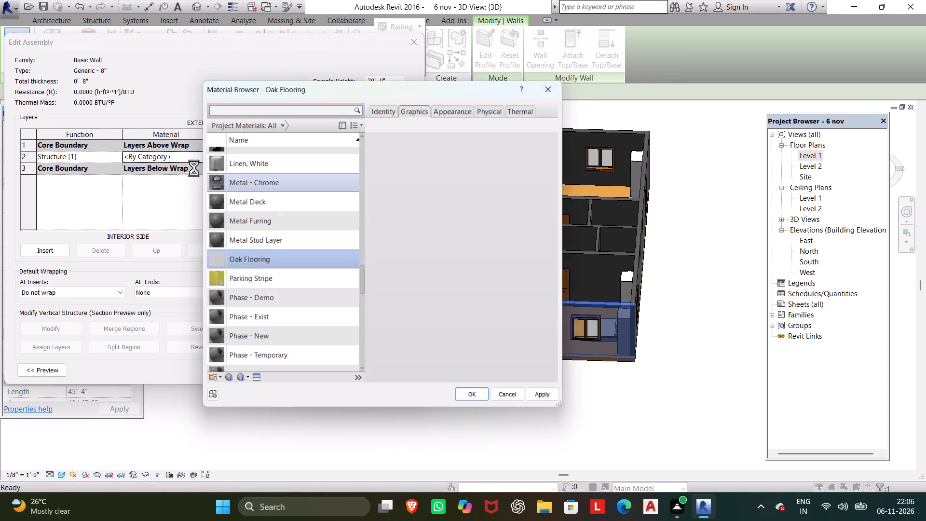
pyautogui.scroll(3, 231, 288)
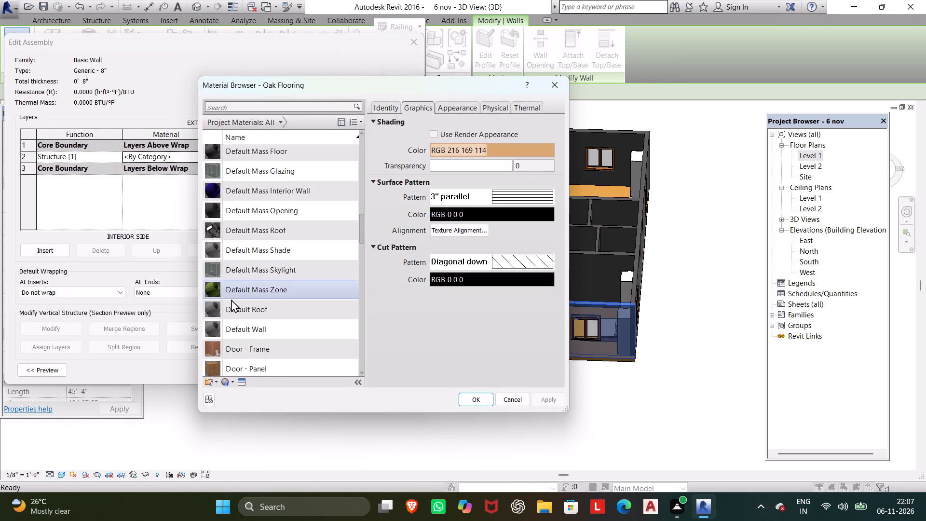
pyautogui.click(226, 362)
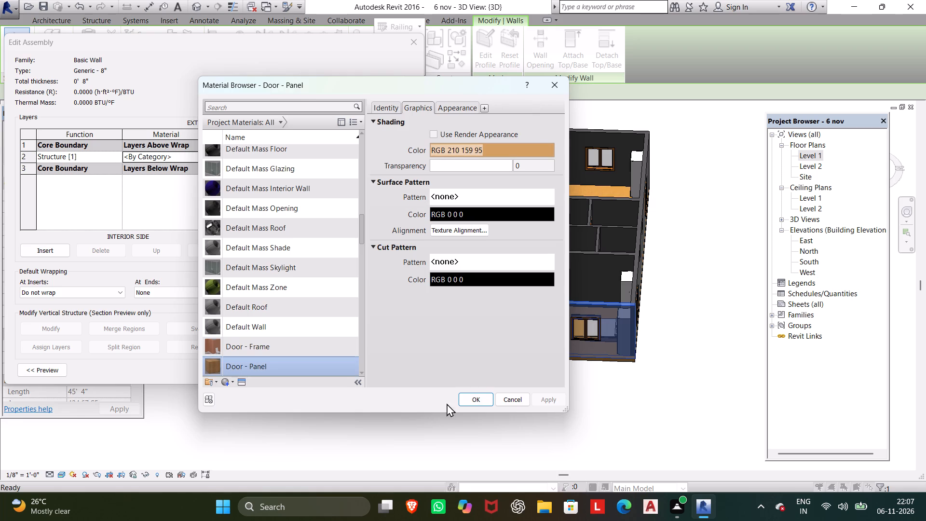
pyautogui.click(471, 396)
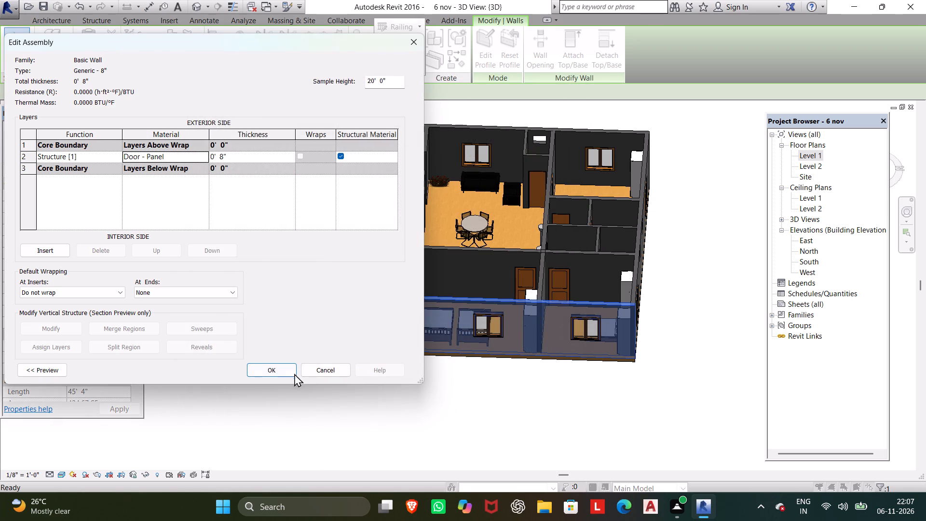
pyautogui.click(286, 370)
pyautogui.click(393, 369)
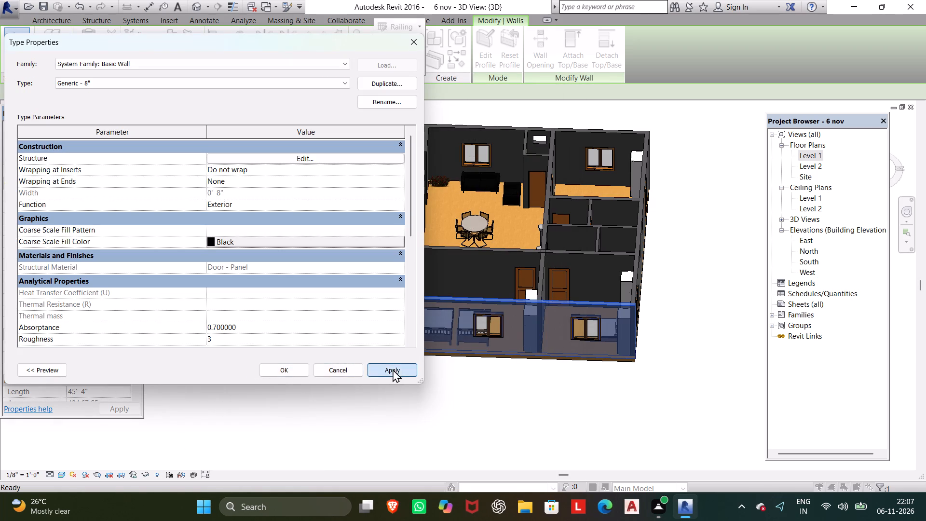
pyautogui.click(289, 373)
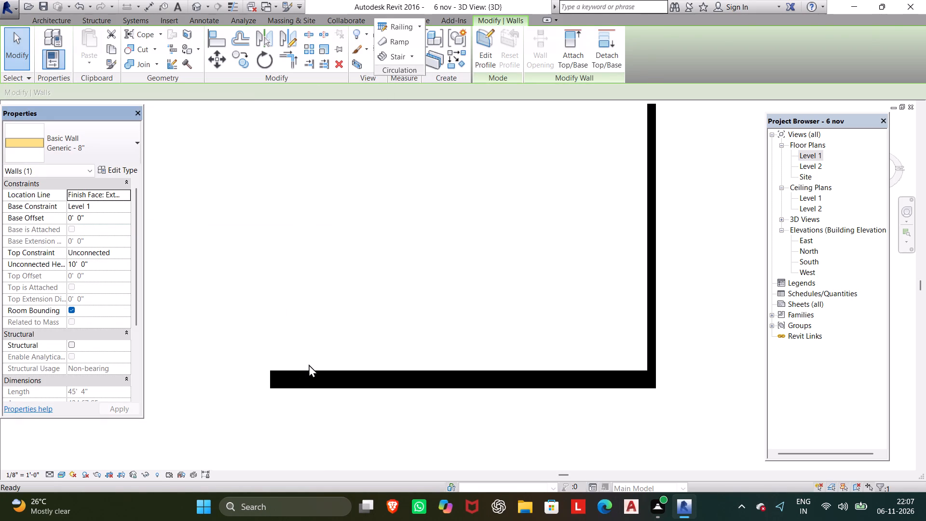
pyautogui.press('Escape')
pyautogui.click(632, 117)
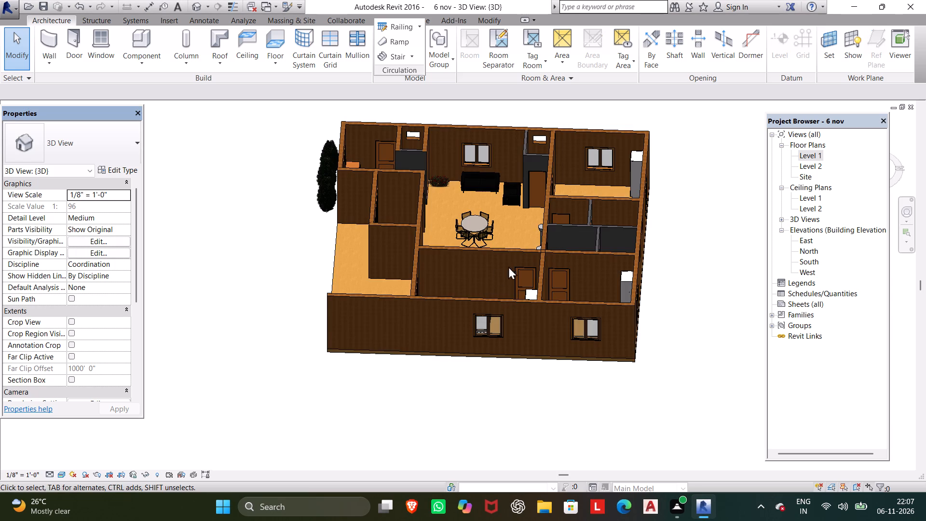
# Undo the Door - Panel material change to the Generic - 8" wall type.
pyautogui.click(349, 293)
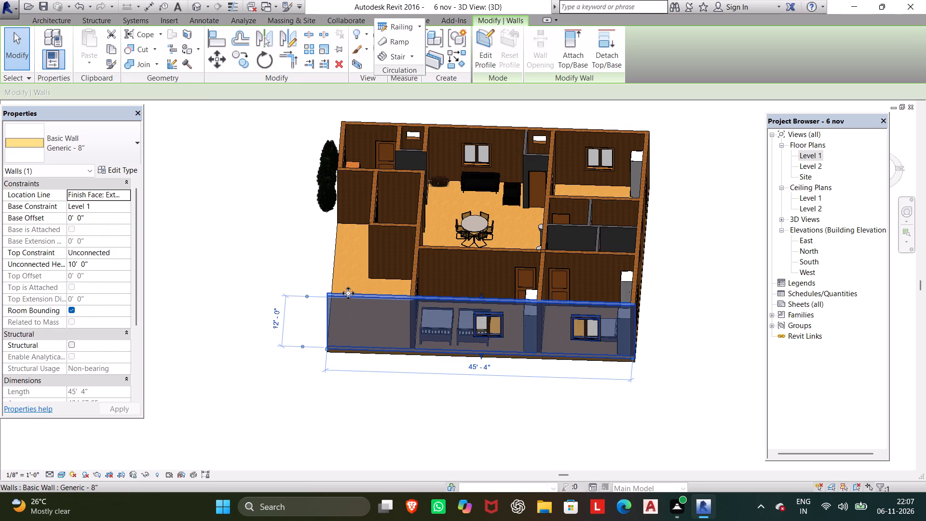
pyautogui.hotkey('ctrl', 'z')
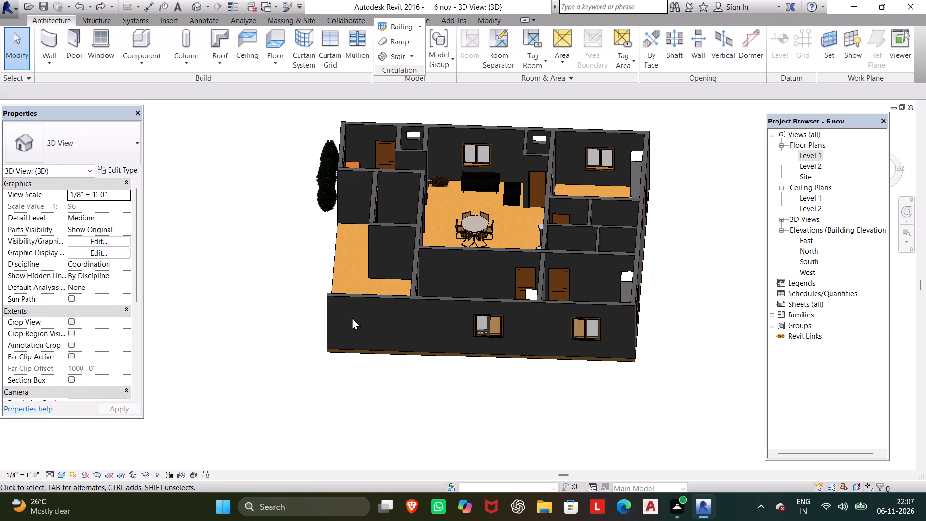
# Duplicate the Generic - 8" type of the 45' 4" long exterior wall beside the porch as a new wall type named dva.
pyautogui.click(353, 297)
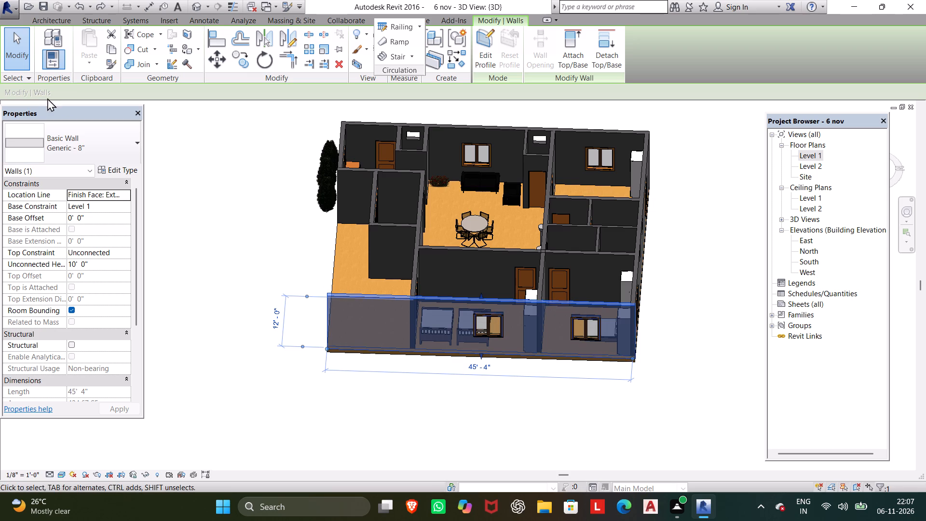
pyautogui.click(116, 172)
pyautogui.click(397, 74)
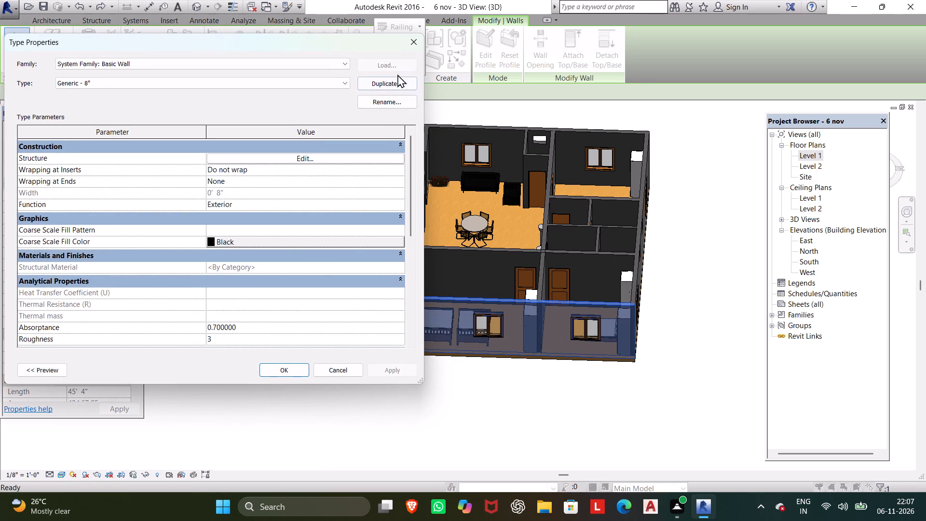
pyautogui.click(395, 82)
pyautogui.press('space')
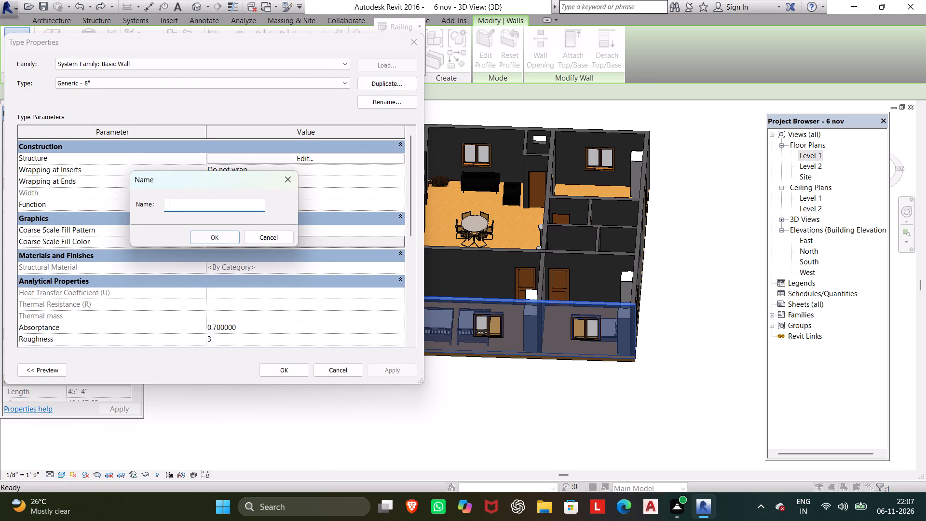
pyautogui.write('dva')
pyautogui.click(211, 224)
pyautogui.click(209, 229)
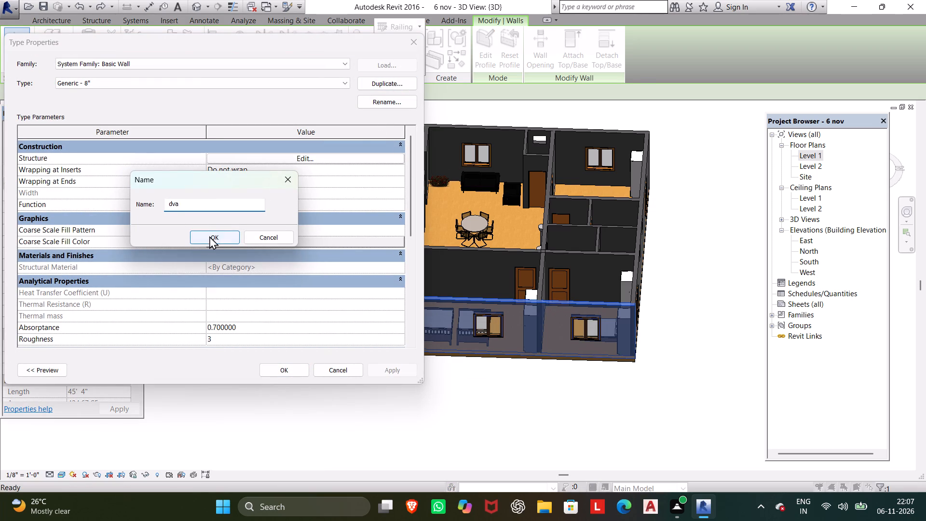
pyautogui.click(209, 236)
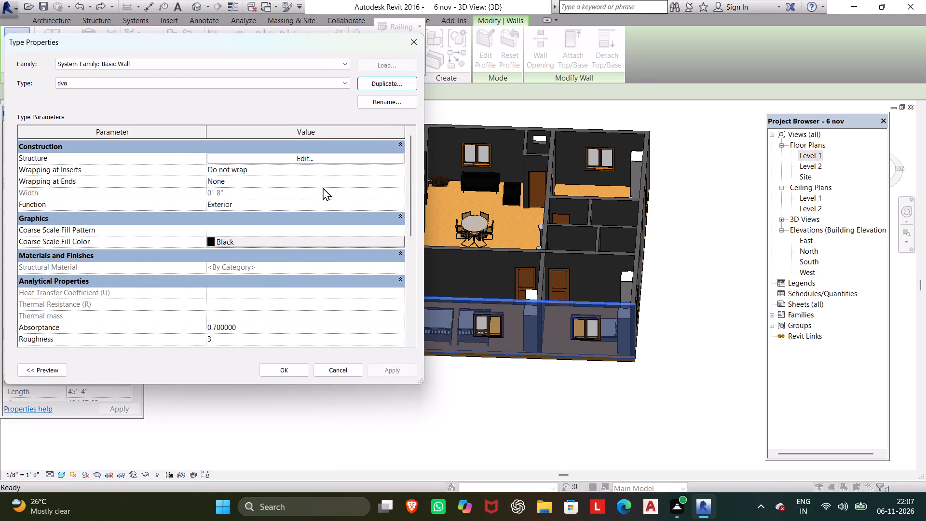
# Assign the Birch material to the Structure [1] layer of wall type dva and apply it to the 45' 4" wall, unjoining the conflicting elements.
pyautogui.click(317, 160)
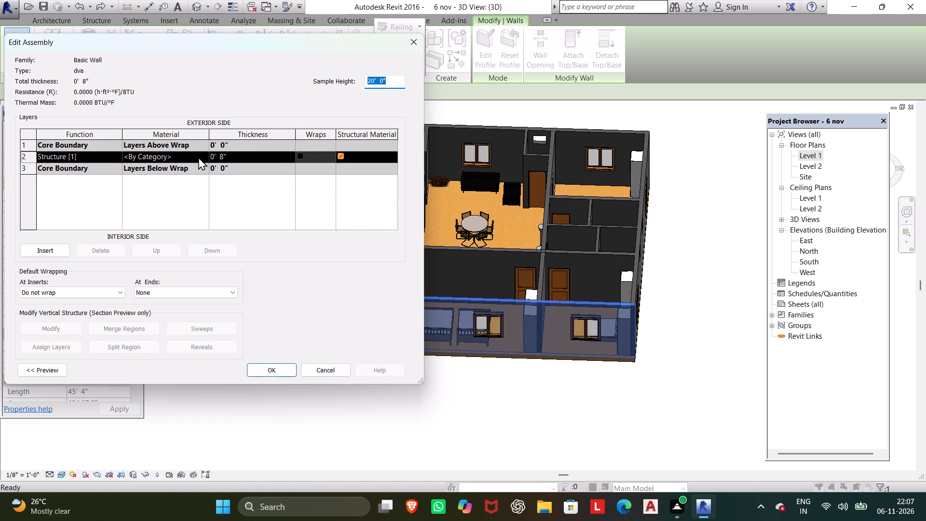
pyautogui.click(198, 157)
pyautogui.click(207, 153)
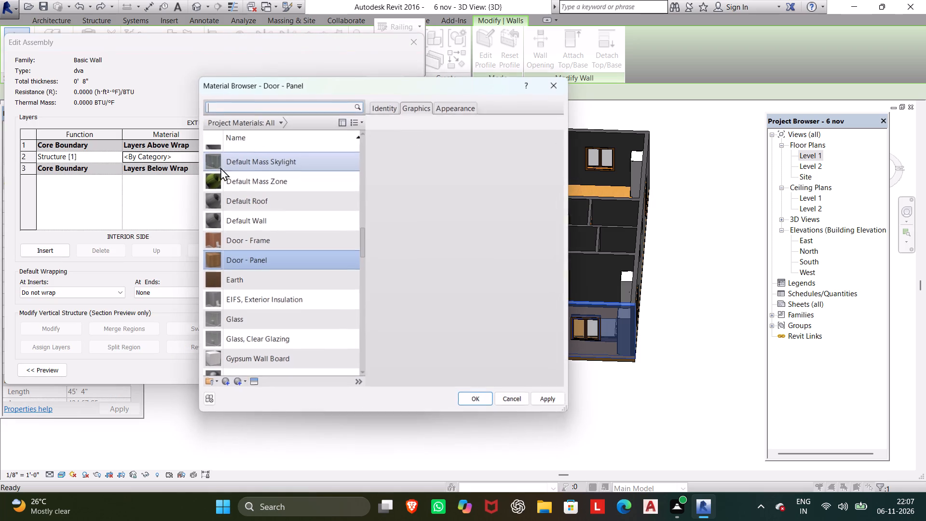
pyautogui.scroll(5, 260, 255)
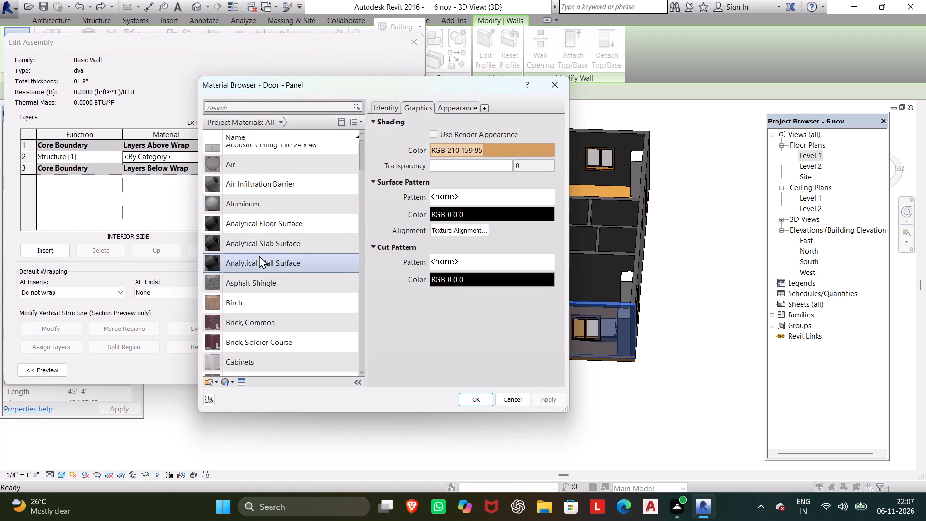
pyautogui.scroll(3, 259, 255)
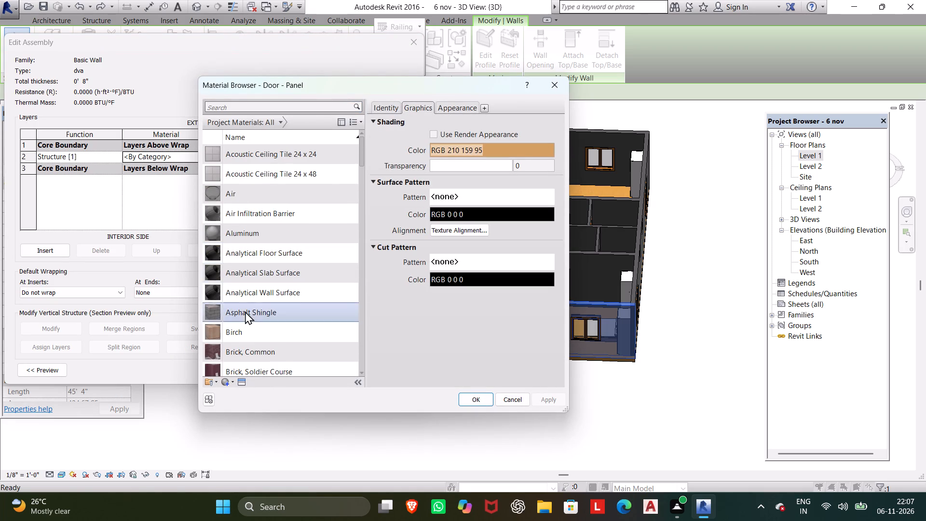
pyautogui.click(239, 329)
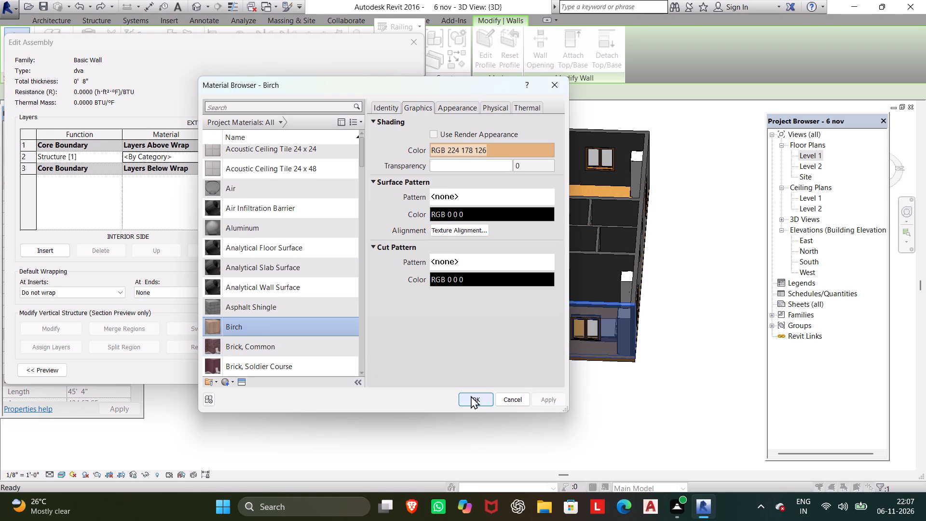
pyautogui.click(471, 396)
pyautogui.click(276, 371)
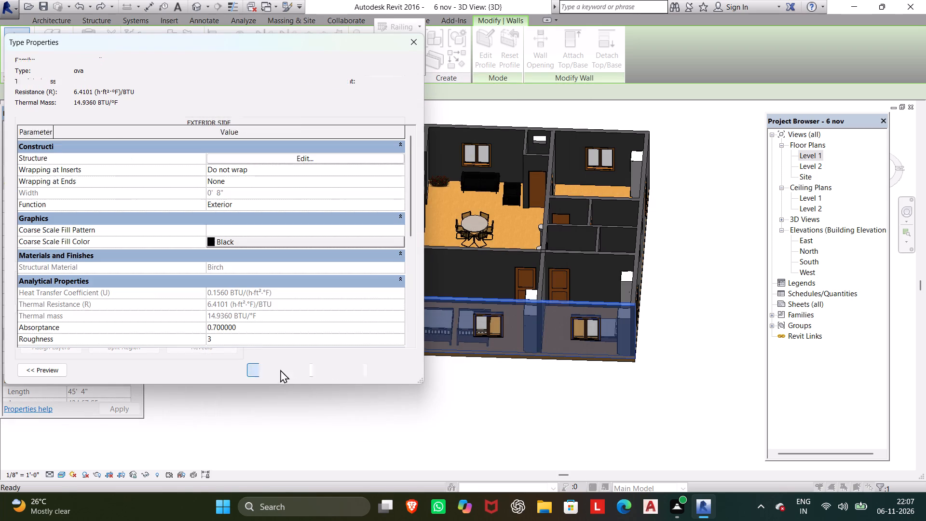
pyautogui.click(289, 368)
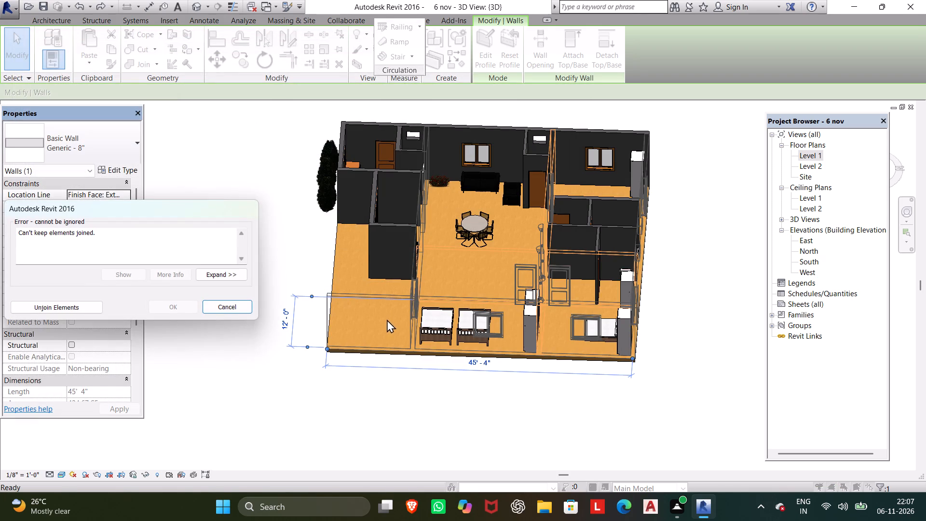
pyautogui.click(41, 304)
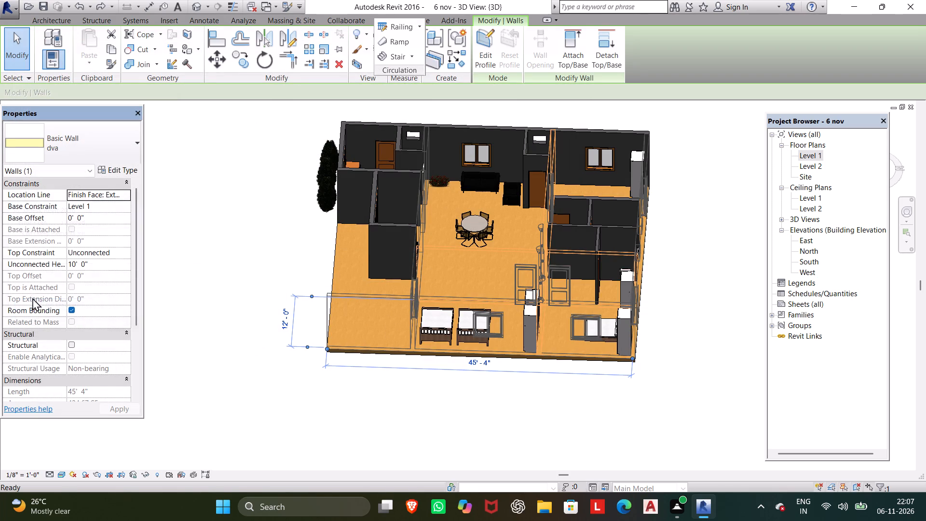
pyautogui.press('Escape')
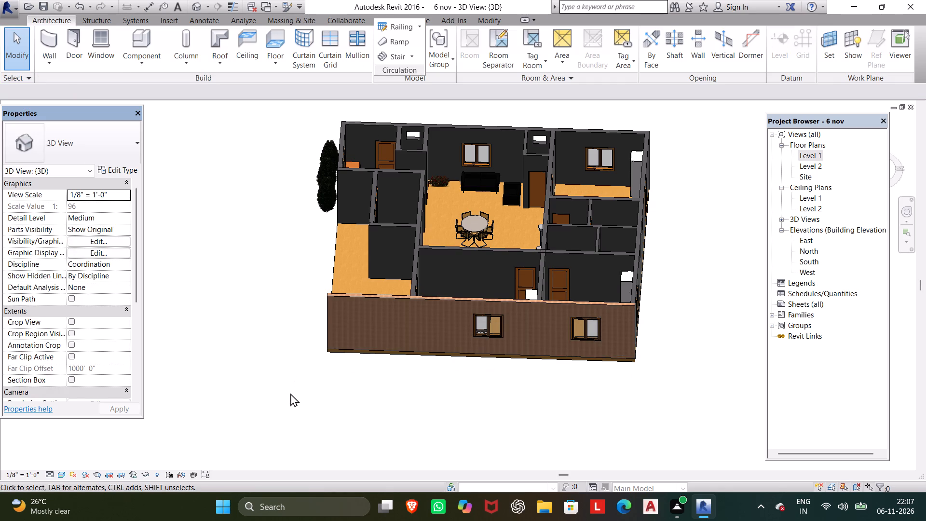
# Duplicate the Generic - 8" type of the adjacent 41' 0" exterior wall as a new wall type named dcwsa.
pyautogui.keyDown('shift'); pyautogui.moveTo(290, 393); pyautogui.dragTo(127, 401, button='middle'); pyautogui.keyUp('shift')
pyautogui.moveTo(494, 383); pyautogui.dragTo(585, 367, button='middle')
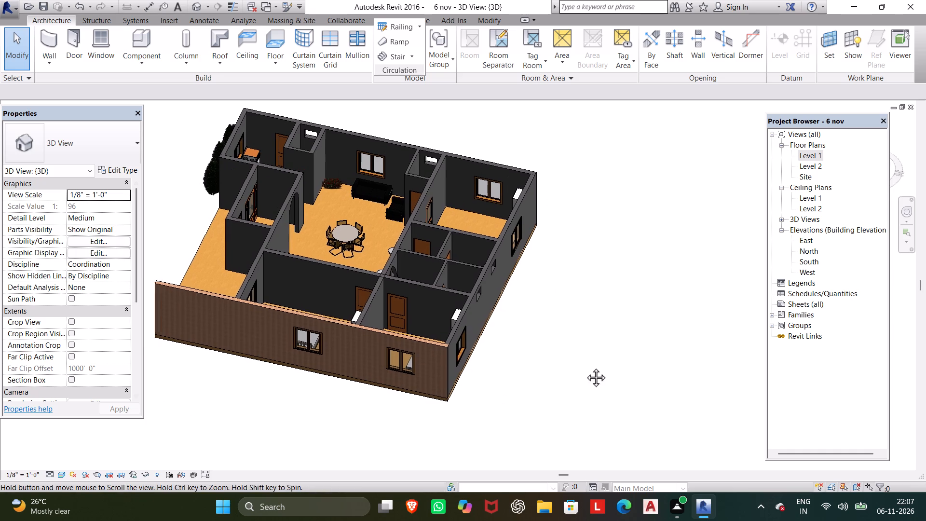
pyautogui.moveTo(585, 367); pyautogui.dragTo(536, 384, button='middle')
pyautogui.moveTo(588, 321); pyautogui.dragTo(626, 297, button='middle')
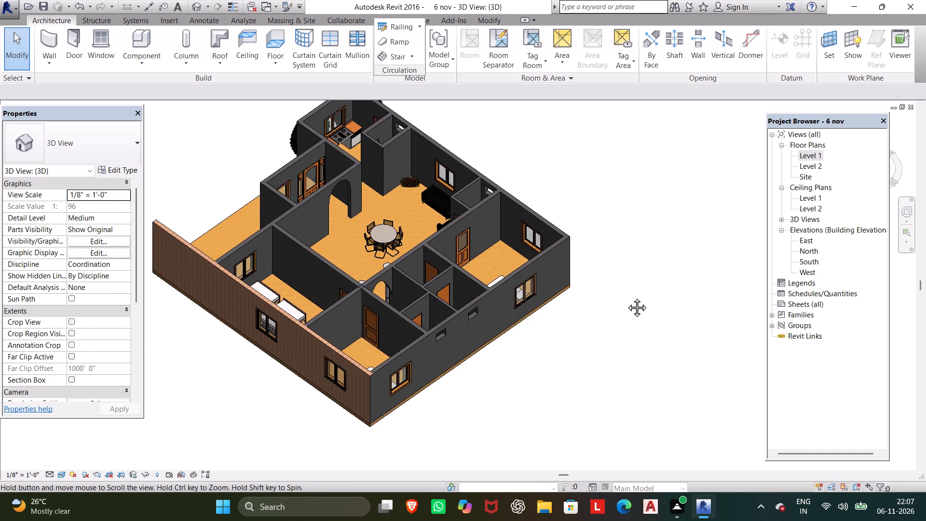
pyautogui.moveTo(626, 297); pyautogui.dragTo(564, 311, button='middle')
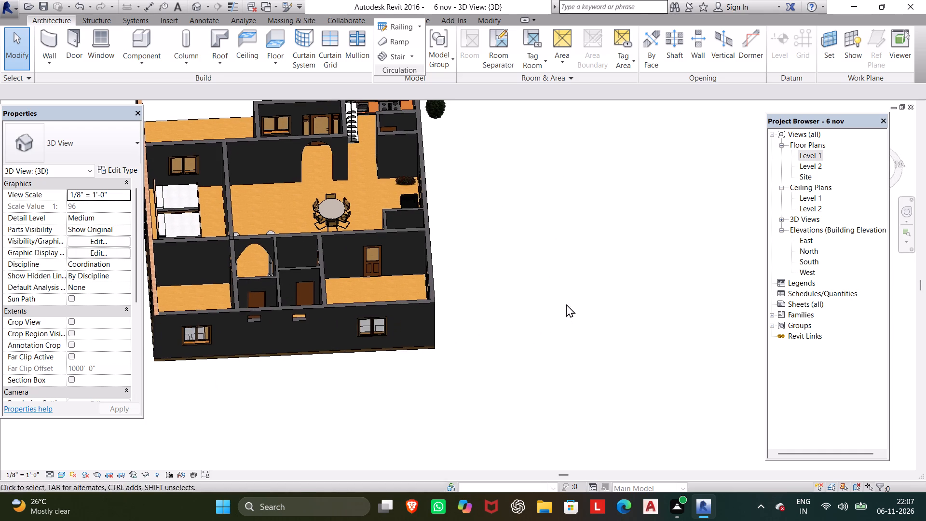
pyautogui.moveTo(567, 304); pyautogui.dragTo(659, 329, button='middle')
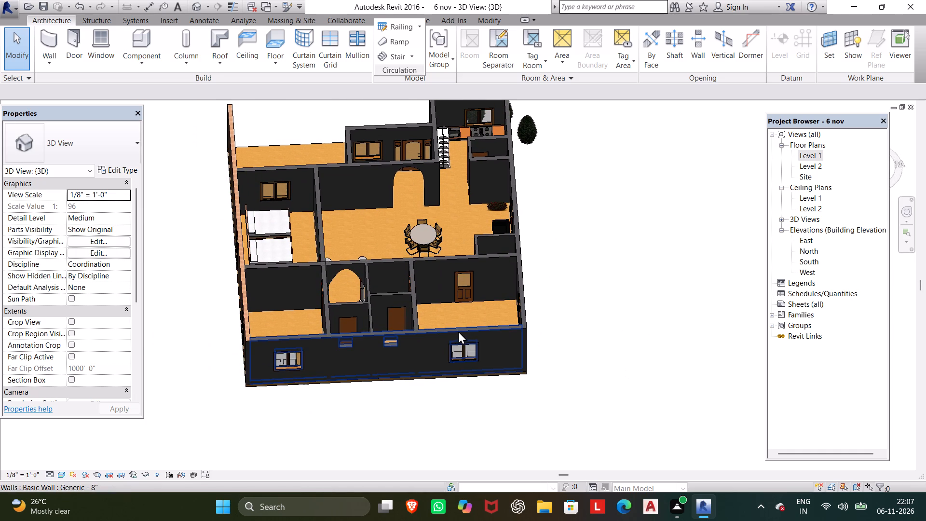
pyautogui.click(458, 331)
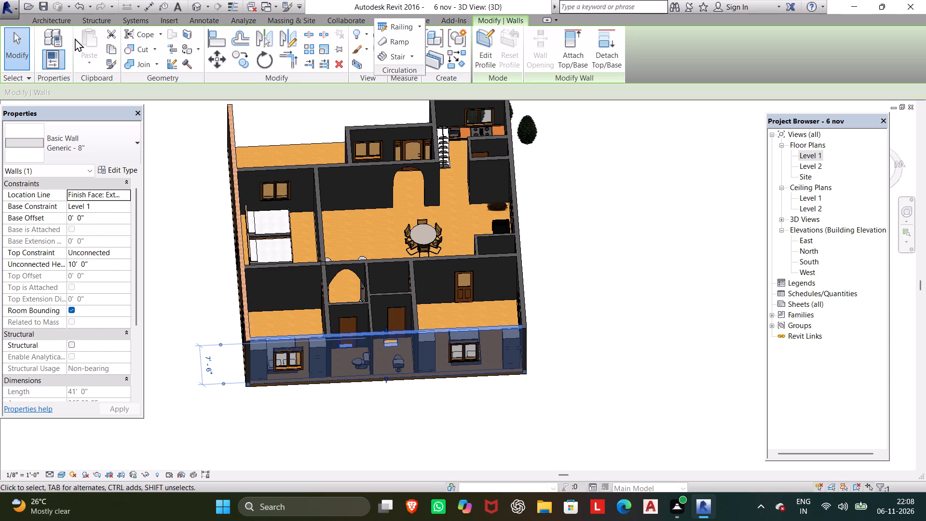
pyautogui.click(58, 19)
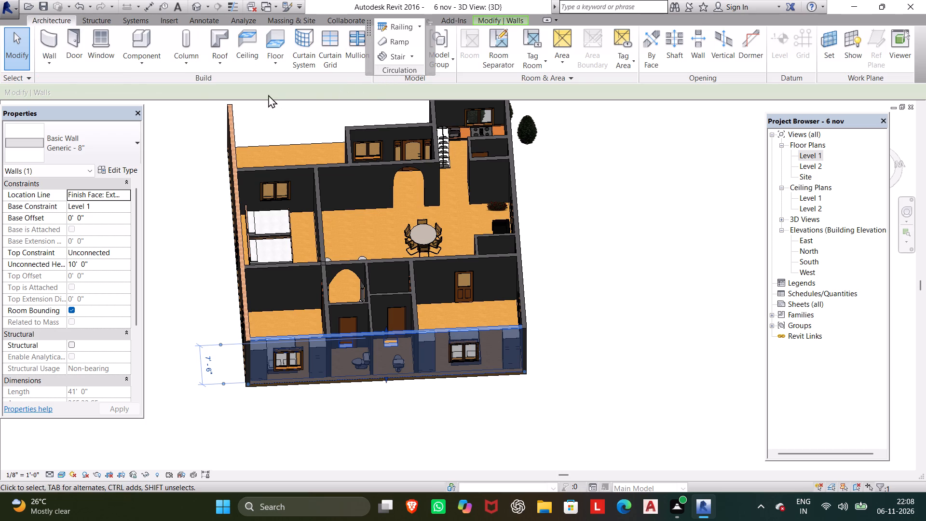
pyautogui.click(115, 170)
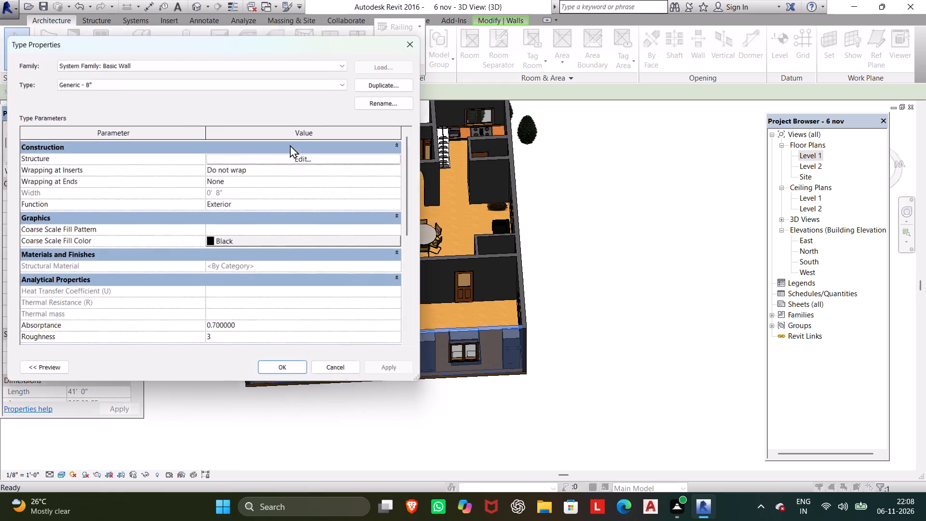
pyautogui.click(395, 88)
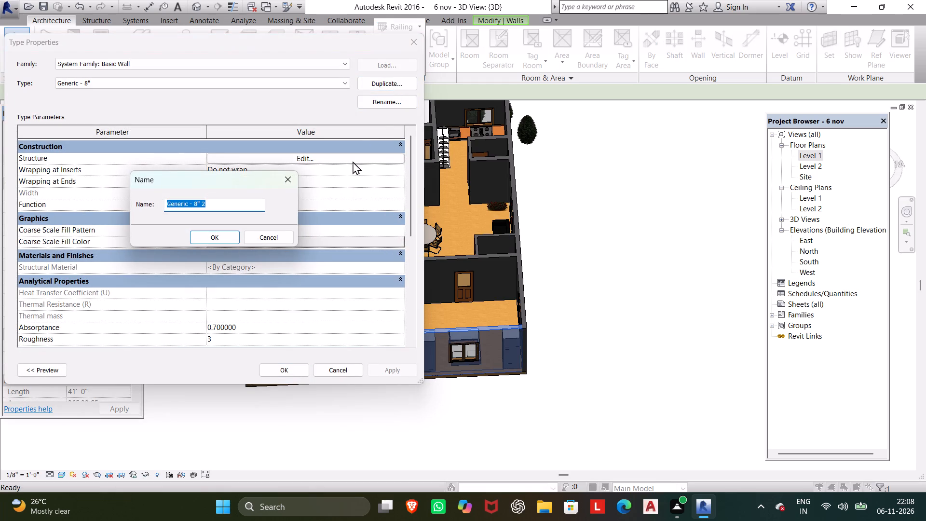
pyautogui.write('dcwsa')
pyautogui.click(204, 228)
pyautogui.click(211, 235)
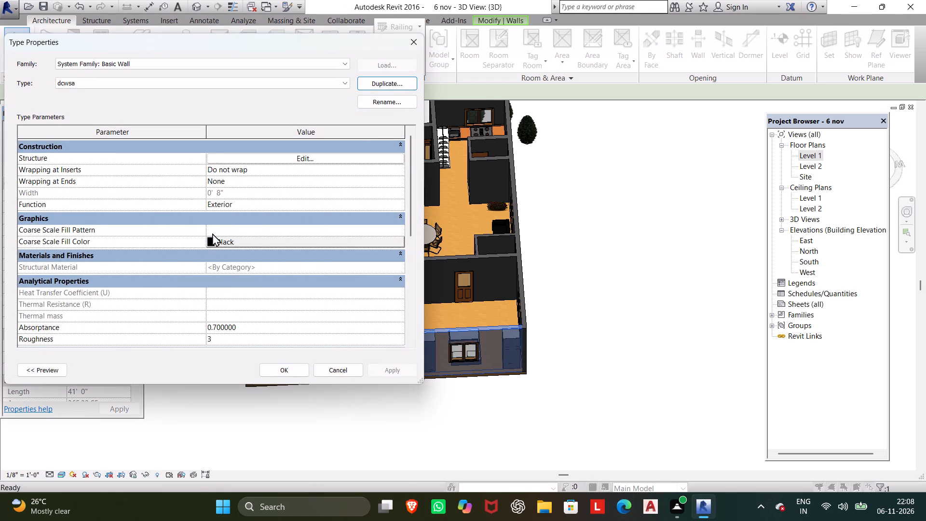
# Assign the Birch material to the Structure [1] layer of wall type dcwsa and apply it to the 41' 0" wall, unjoining the conflicting elements.
pyautogui.click(295, 159)
pyautogui.click(187, 157)
pyautogui.click(207, 154)
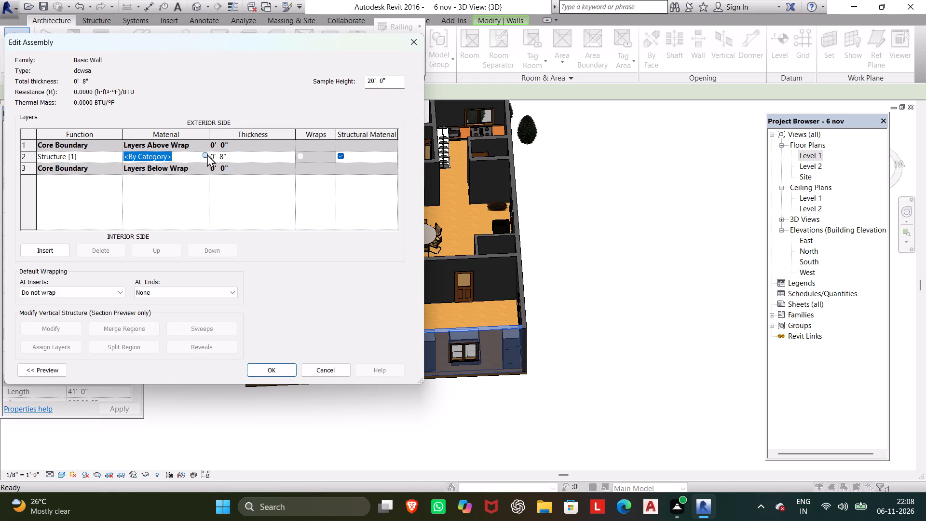
pyautogui.click(256, 267)
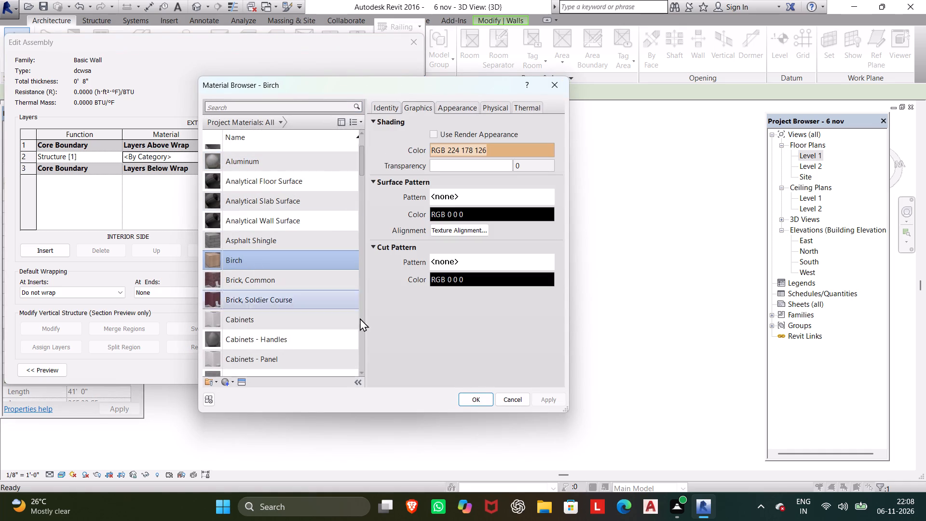
pyautogui.click(471, 398)
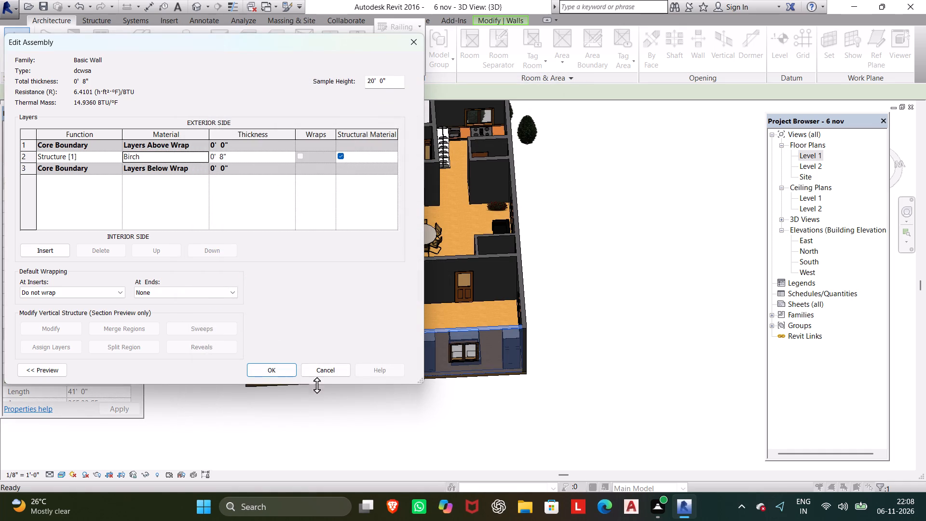
pyautogui.click(274, 371)
pyautogui.click(287, 368)
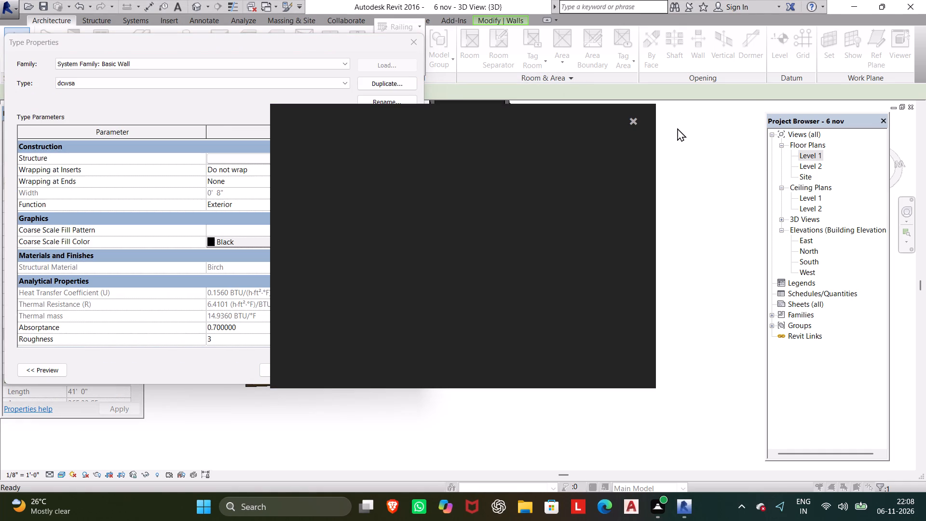
pyautogui.click(636, 120)
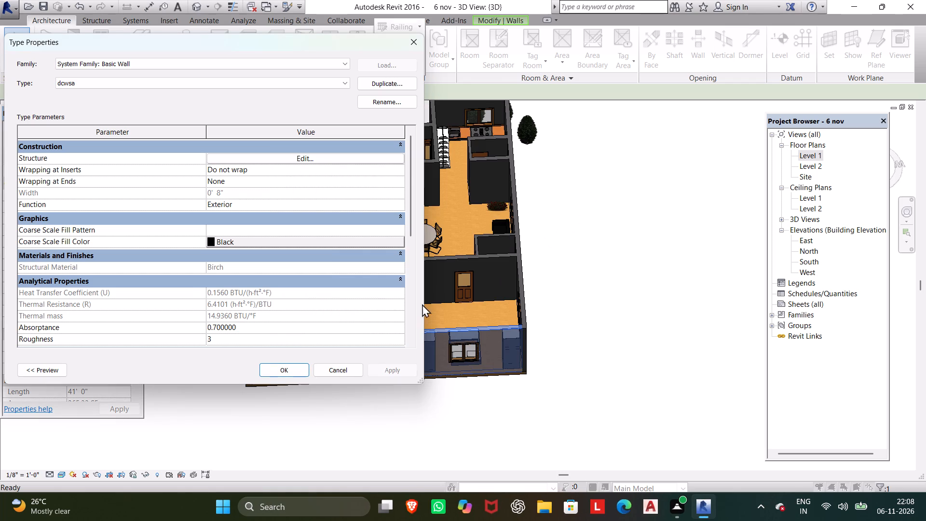
pyautogui.click(294, 370)
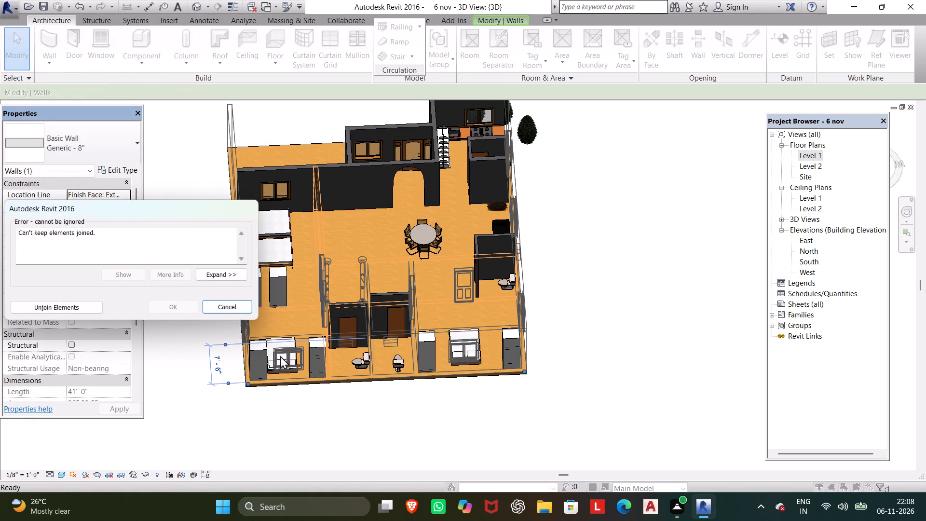
pyautogui.click(59, 301)
pyautogui.press('Escape')
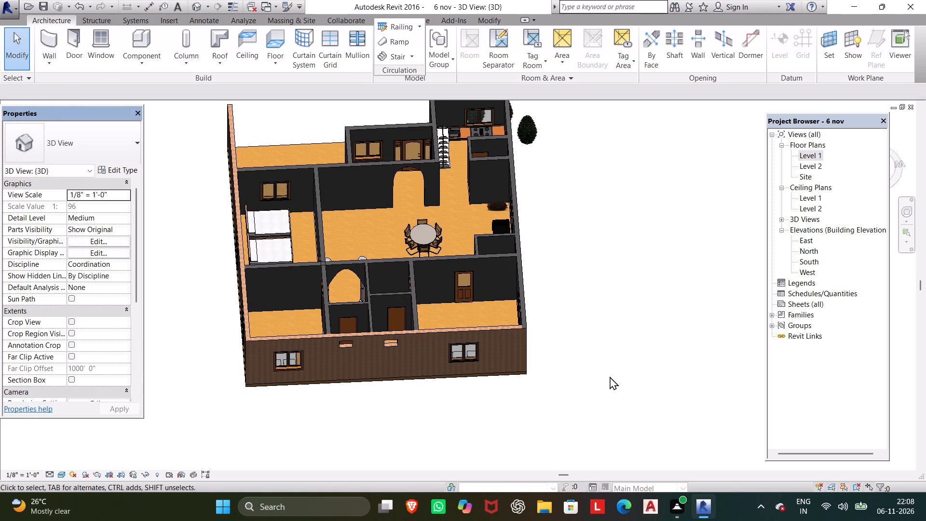
# Duplicate the Generic - 8" type of the 45' 0" long exterior wall on the kitchen side as a new wall type named a.
pyautogui.keyDown('shift'); pyautogui.moveTo(610, 376); pyautogui.dragTo(516, 420, button='middle'); pyautogui.keyUp('shift')
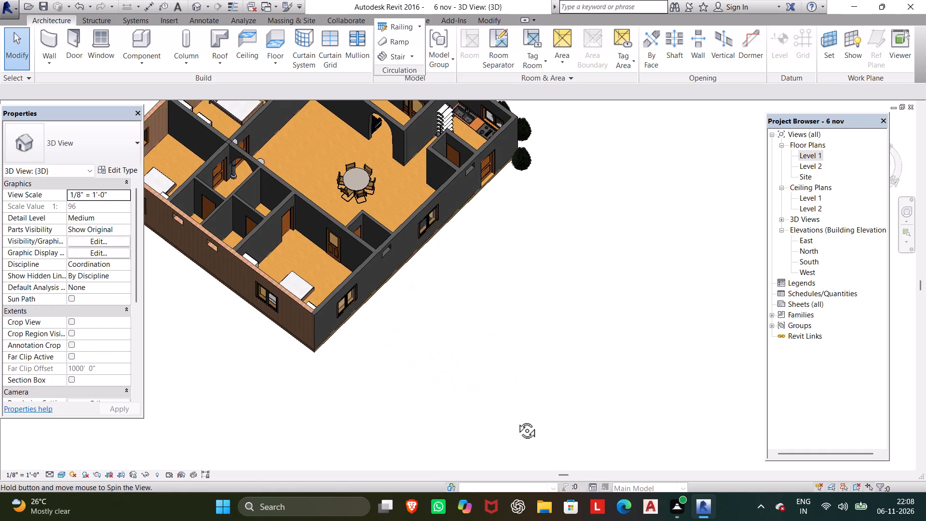
pyautogui.keyDown('shift'); pyautogui.moveTo(516, 420); pyautogui.dragTo(515, 418, button='middle'); pyautogui.keyUp('shift')
pyautogui.moveTo(550, 334); pyautogui.dragTo(592, 371, button='middle')
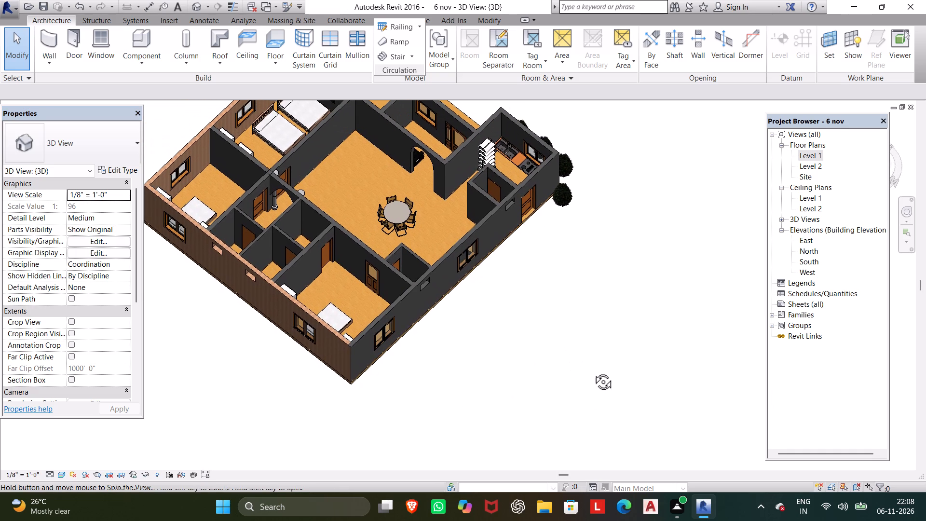
pyautogui.moveTo(592, 371); pyautogui.dragTo(545, 396, button='middle')
pyautogui.click(461, 312)
pyautogui.moveTo(465, 314); pyautogui.dragTo(508, 394, button='middle')
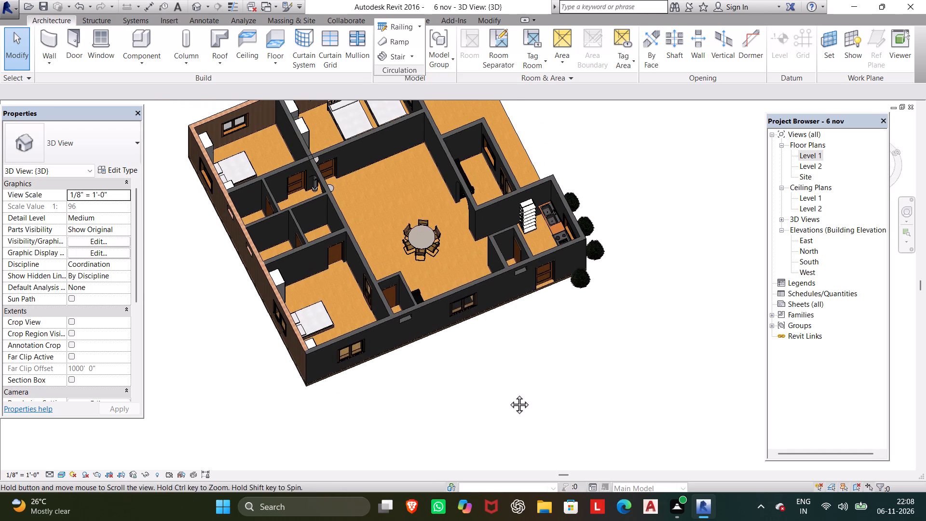
pyautogui.moveTo(508, 394); pyautogui.dragTo(513, 392, button='middle')
pyautogui.click(440, 310)
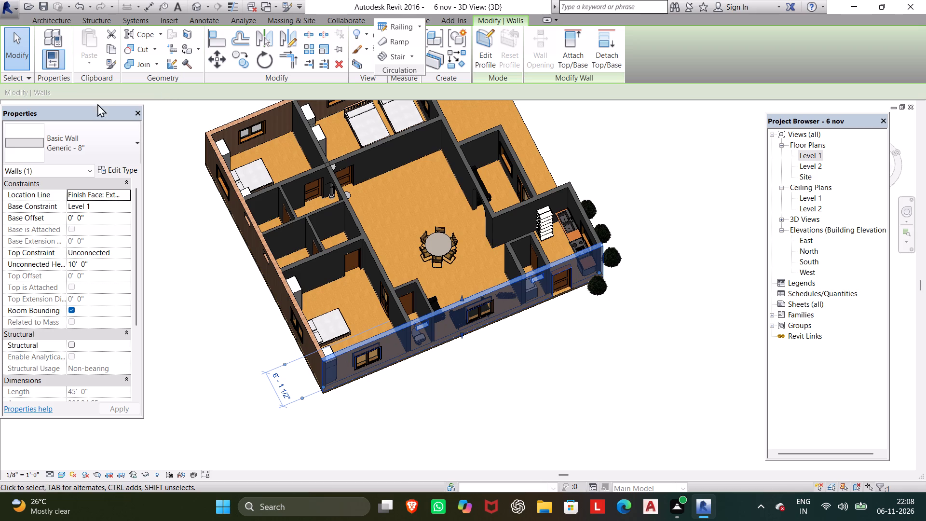
pyautogui.click(117, 166)
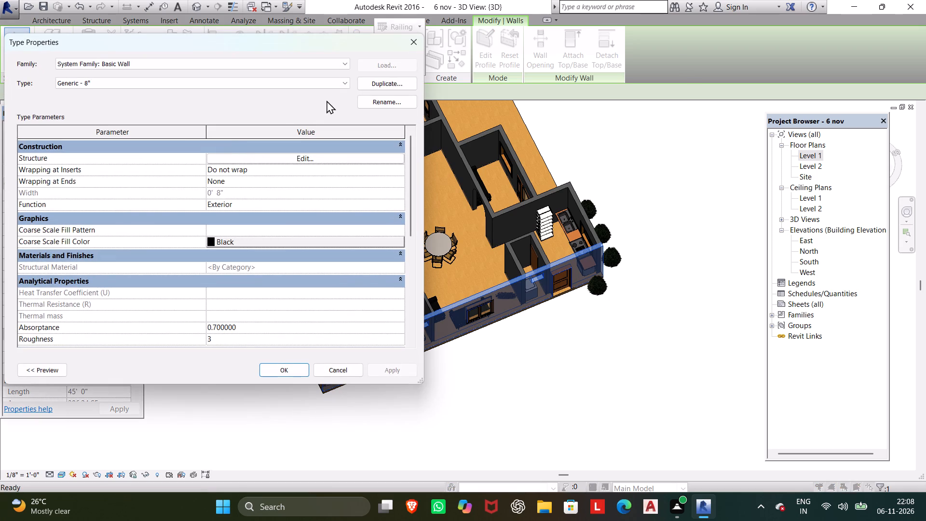
pyautogui.click(375, 85)
pyautogui.press('a')
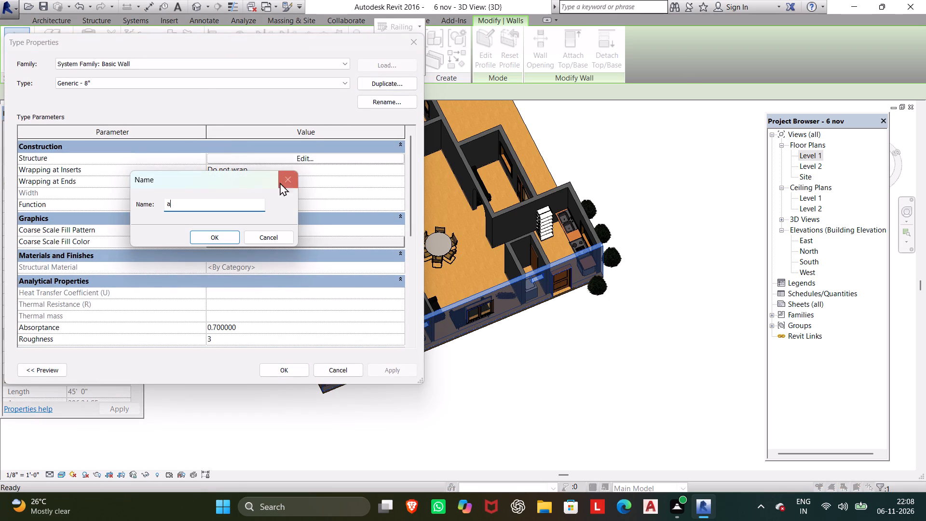
pyautogui.moveTo(235, 232); pyautogui.dragTo(231, 237)
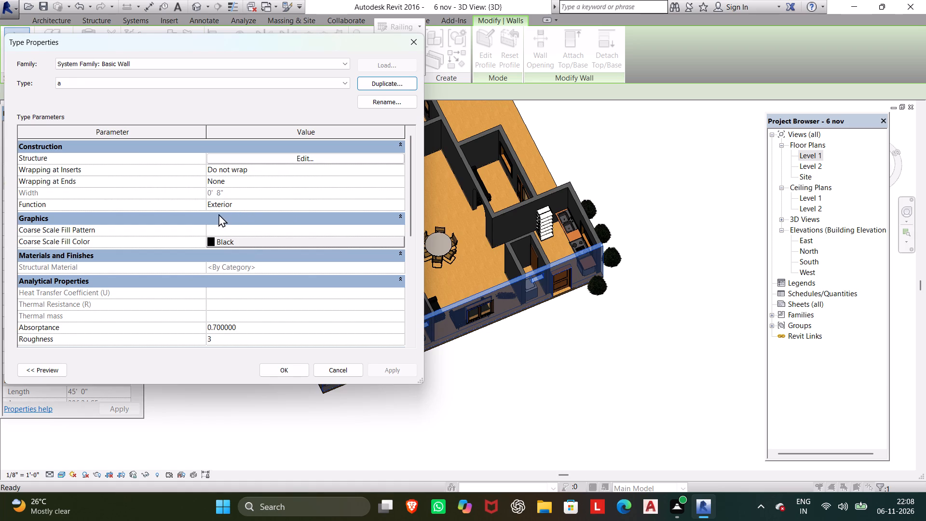
# Assign the Birch material to the Structure [1] layer of wall type a and apply it to the 45' 0" wall, unjoining the conflicting elements.
pyautogui.click(306, 160)
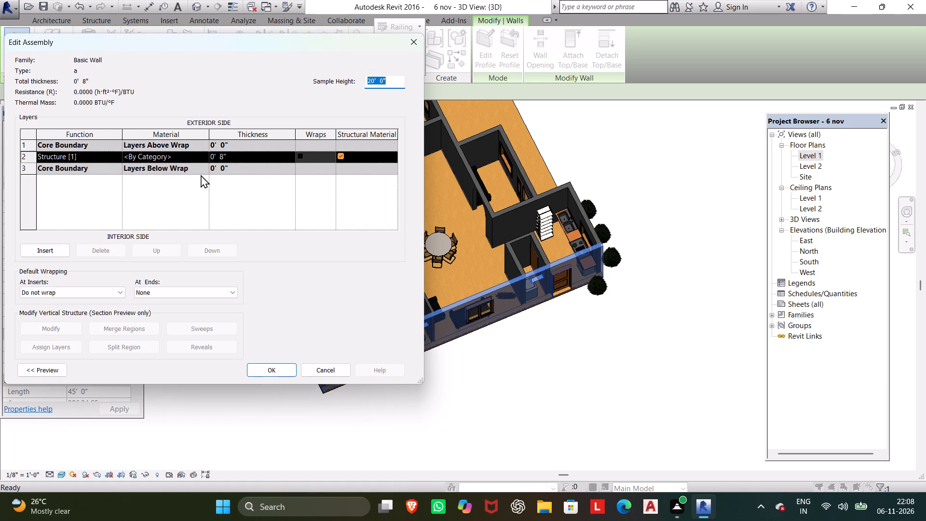
pyautogui.click(201, 159)
pyautogui.click(205, 155)
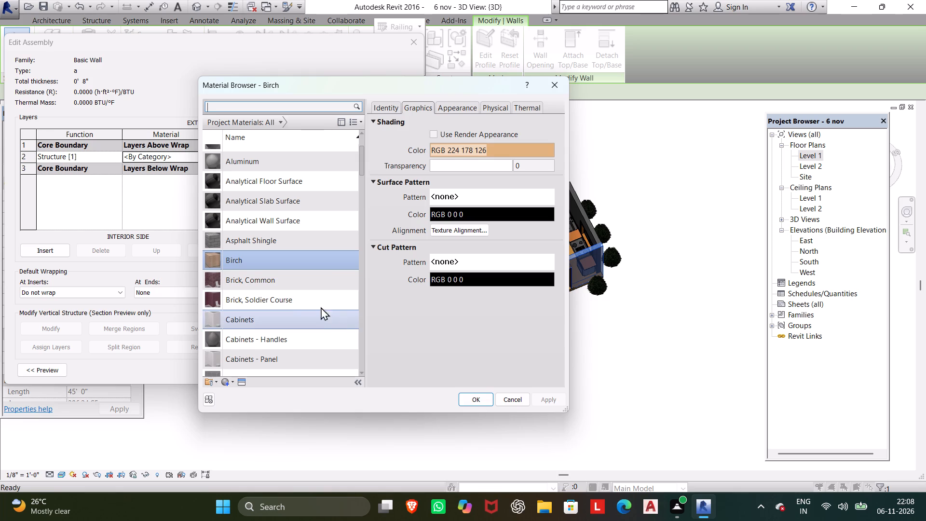
pyautogui.click(265, 255)
pyautogui.click(477, 399)
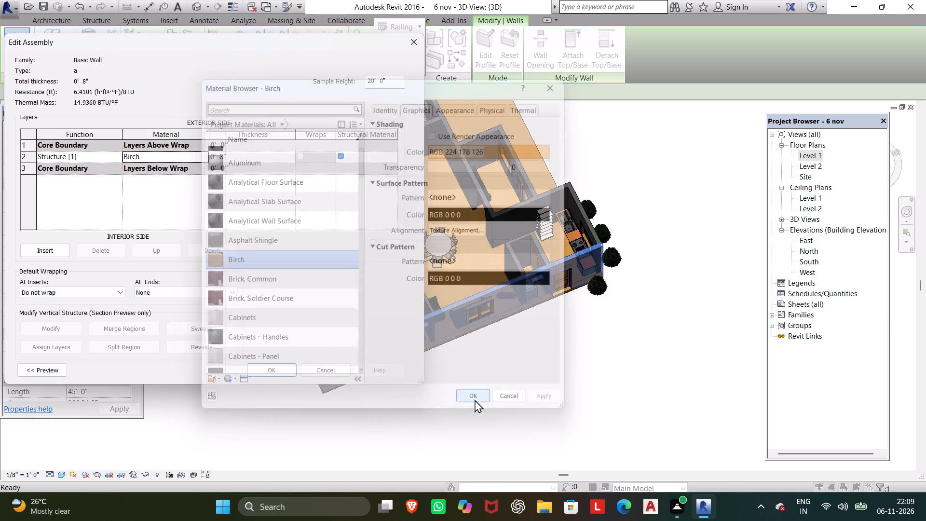
pyautogui.click(256, 365)
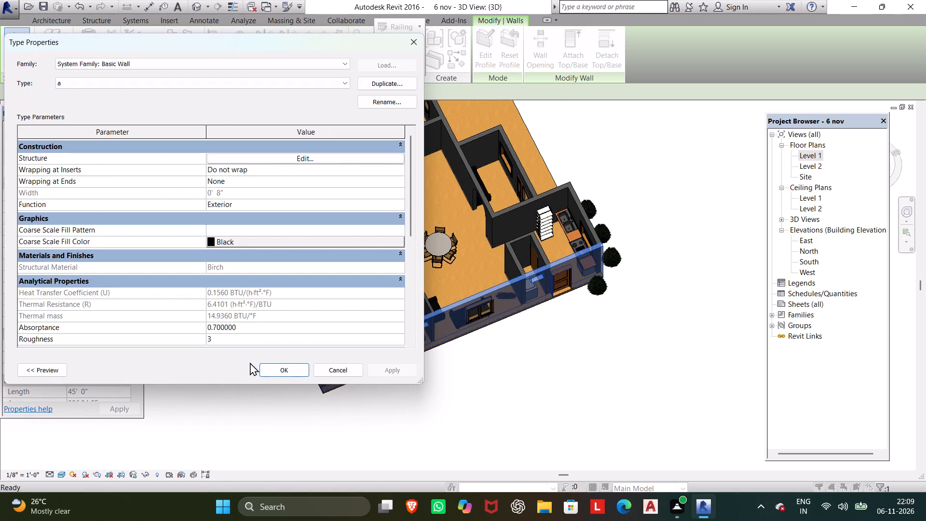
pyautogui.click(277, 372)
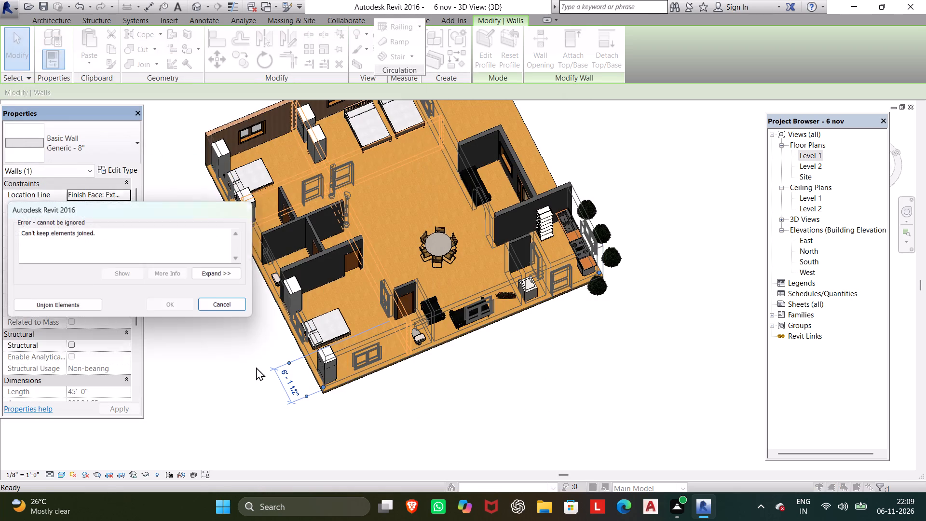
pyautogui.click(37, 300)
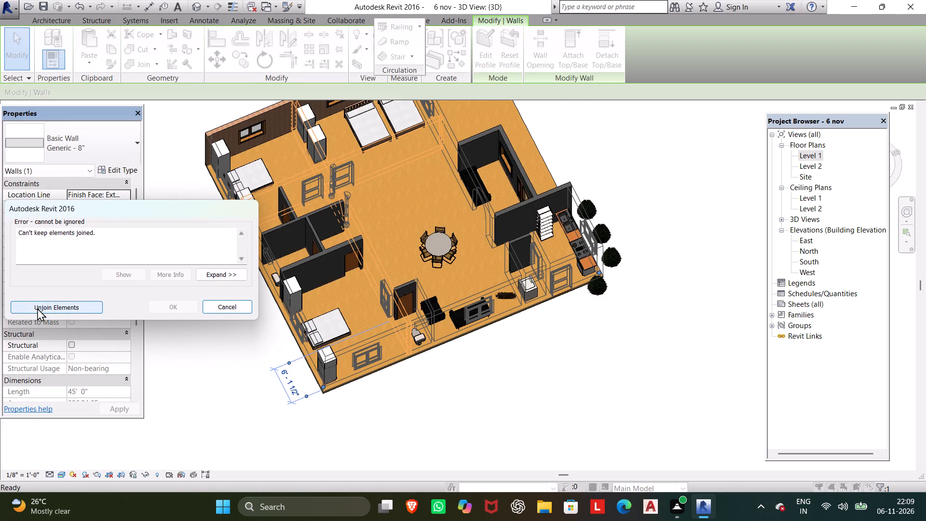
pyautogui.click(37, 308)
pyautogui.press('Escape')
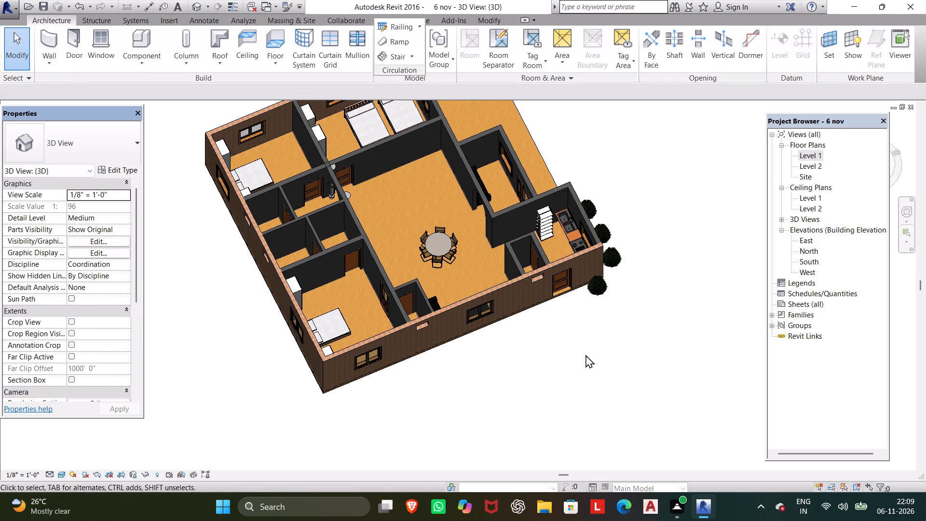
# Duplicate the Generic - 8" type of the 11' 0" front kitchen wall behind the trees as a new wall type named aw.
pyautogui.keyDown('shift'); pyautogui.moveTo(586, 363); pyautogui.dragTo(494, 428, button='middle'); pyautogui.keyUp('shift')
pyautogui.moveTo(599, 302); pyautogui.dragTo(495, 408, button='middle')
pyautogui.keyDown('shift'); pyautogui.moveTo(568, 353); pyautogui.dragTo(518, 354, button='middle'); pyautogui.keyUp('shift')
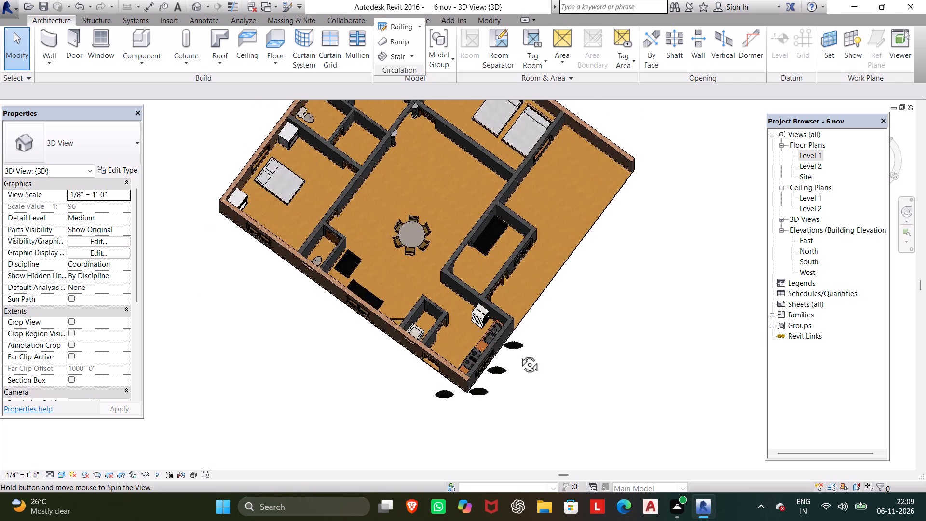
pyautogui.keyDown('shift'); pyautogui.moveTo(518, 354); pyautogui.dragTo(443, 135, button='middle'); pyautogui.keyUp('shift')
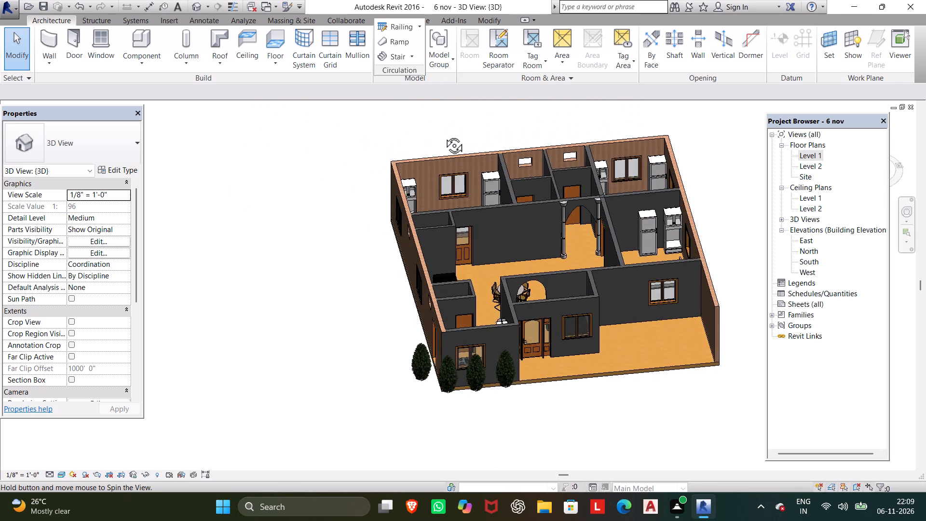
pyautogui.keyDown('shift'); pyautogui.moveTo(443, 135); pyautogui.dragTo(421, 134, button='middle'); pyautogui.keyUp('shift')
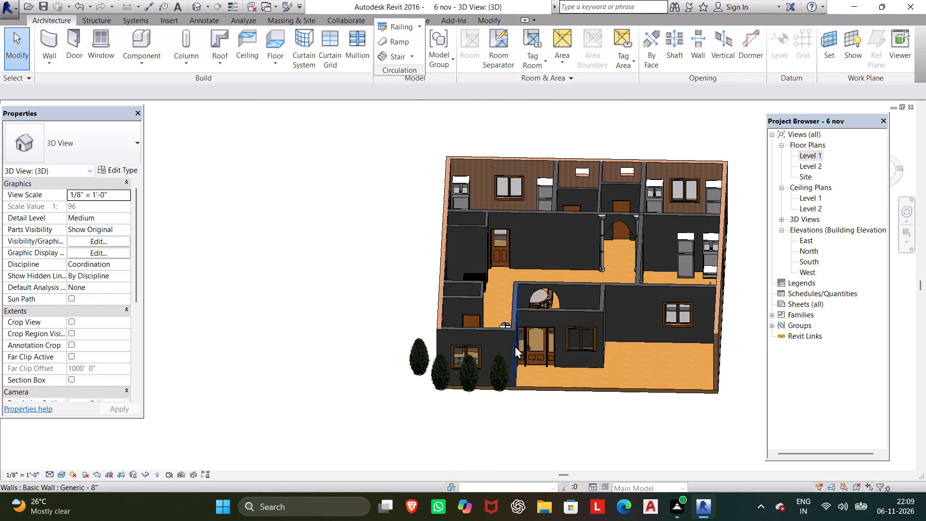
pyautogui.click(503, 334)
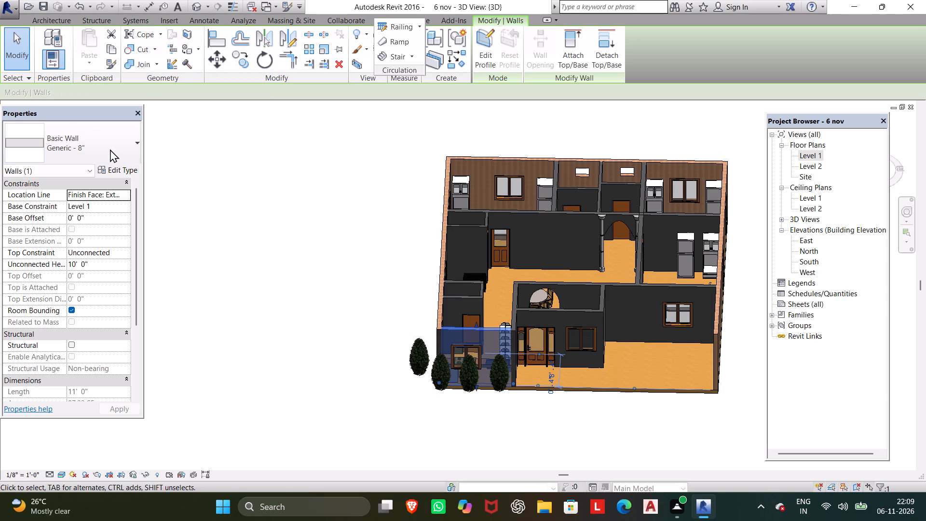
pyautogui.click(119, 172)
pyautogui.click(376, 84)
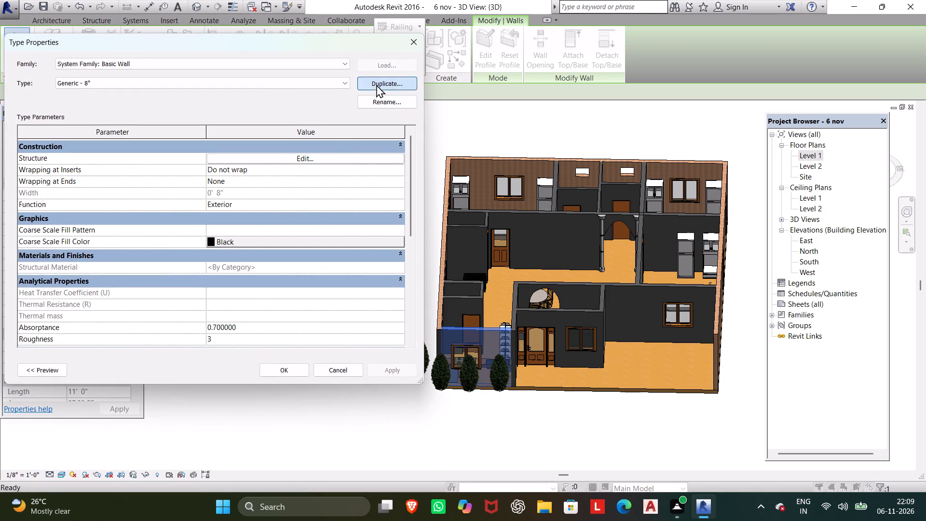
pyautogui.write('aw')
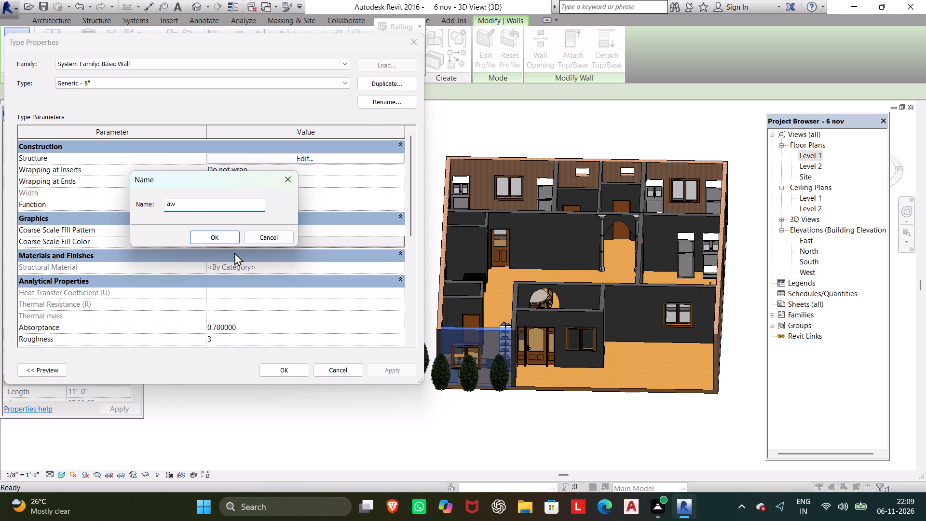
pyautogui.click(230, 238)
# Assign the Birch material to the Structure [1] layer of wall type aw and apply it to the 11' 0" front wall.
pyautogui.click(297, 158)
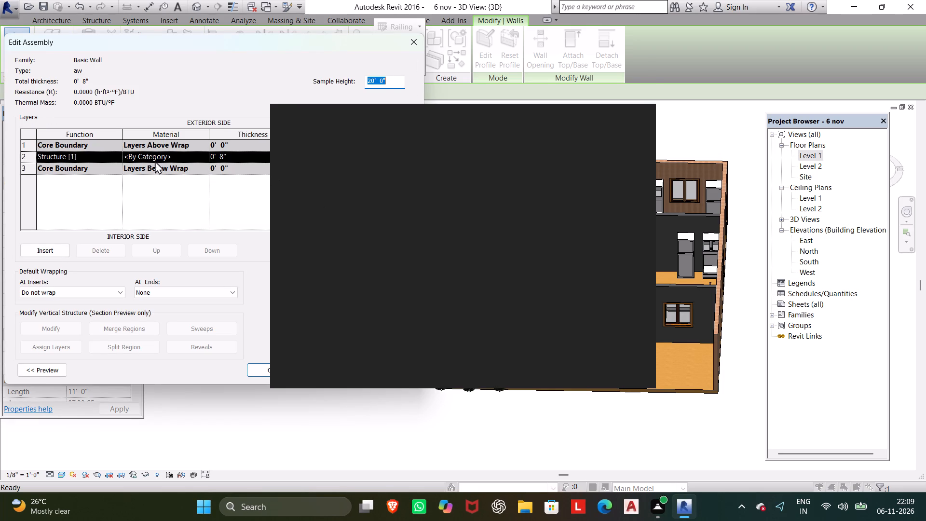
pyautogui.click(162, 155)
pyautogui.click(204, 152)
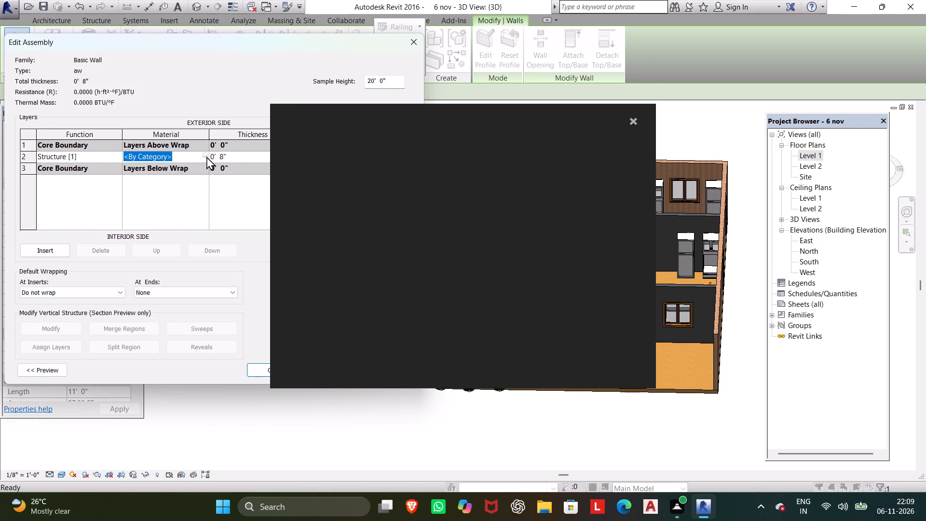
pyautogui.click(632, 123)
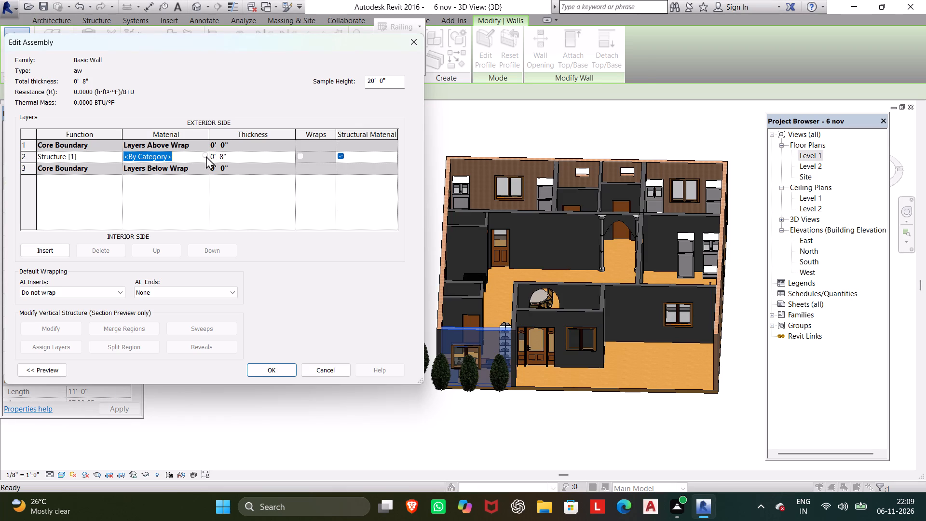
pyautogui.click(206, 157)
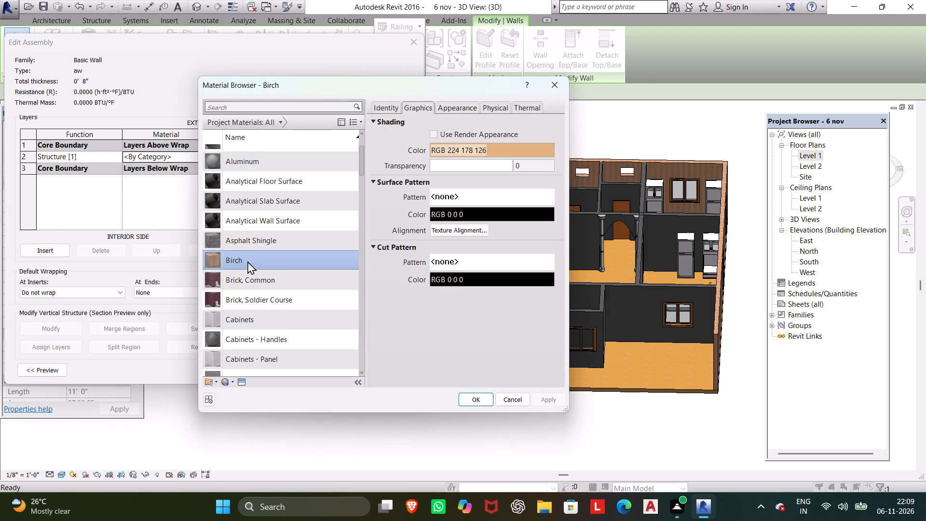
pyautogui.click(247, 261)
pyautogui.click(484, 401)
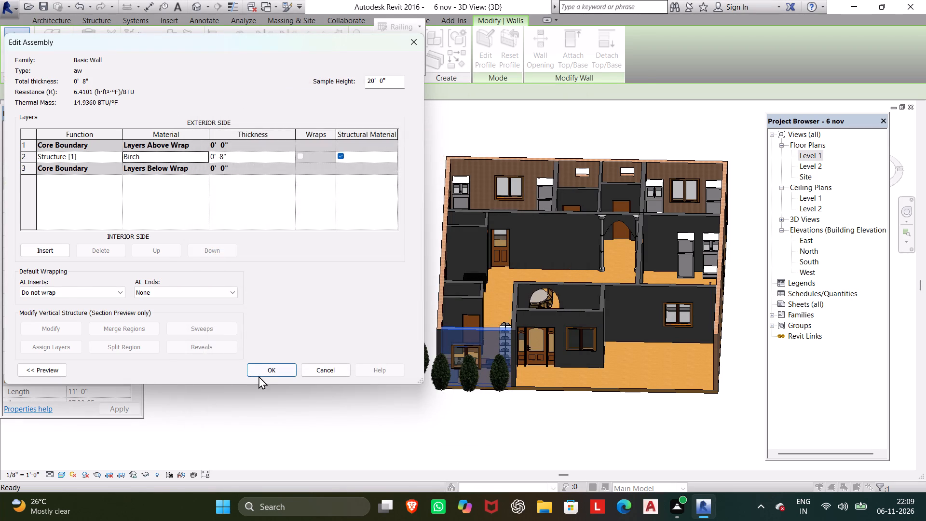
pyautogui.click(265, 374)
pyautogui.click(270, 368)
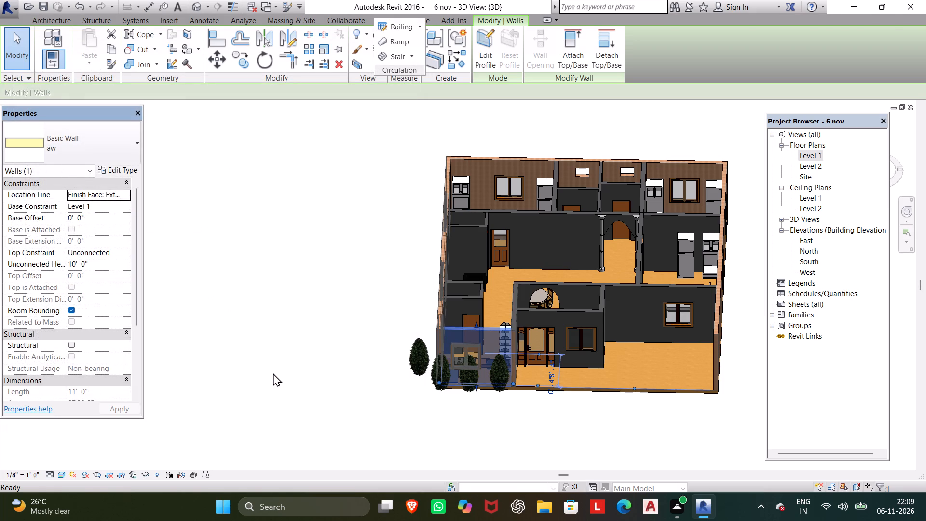
pyautogui.press('Escape')
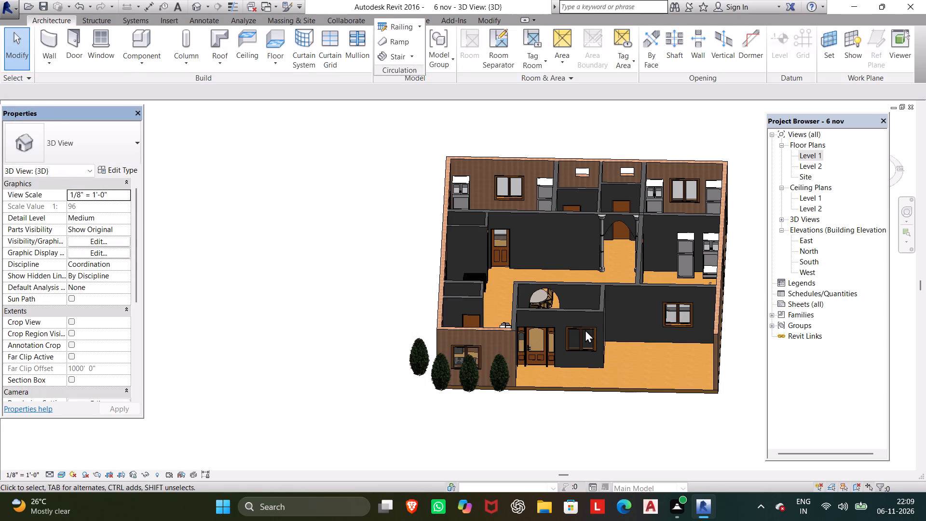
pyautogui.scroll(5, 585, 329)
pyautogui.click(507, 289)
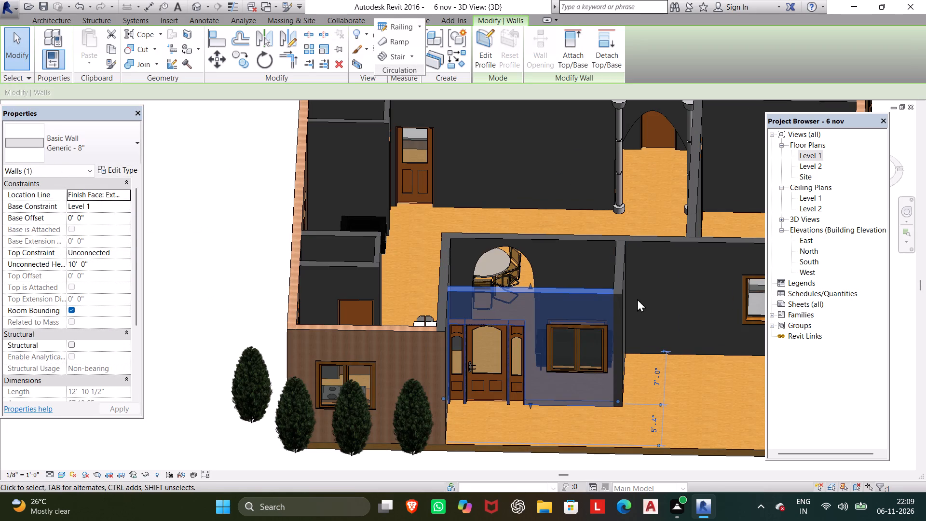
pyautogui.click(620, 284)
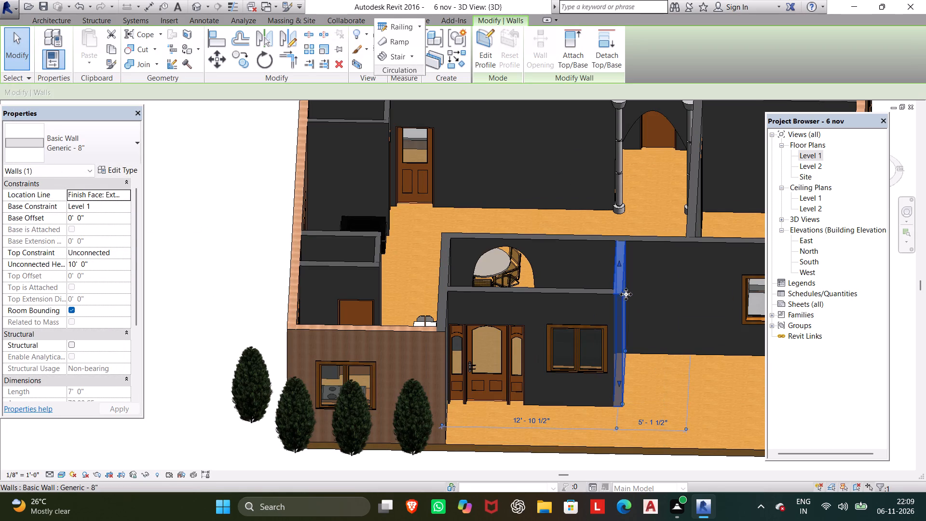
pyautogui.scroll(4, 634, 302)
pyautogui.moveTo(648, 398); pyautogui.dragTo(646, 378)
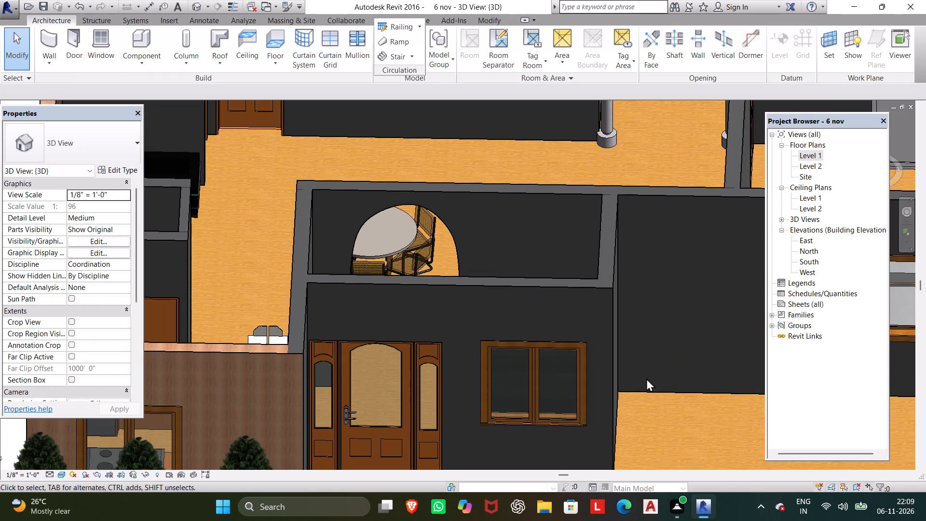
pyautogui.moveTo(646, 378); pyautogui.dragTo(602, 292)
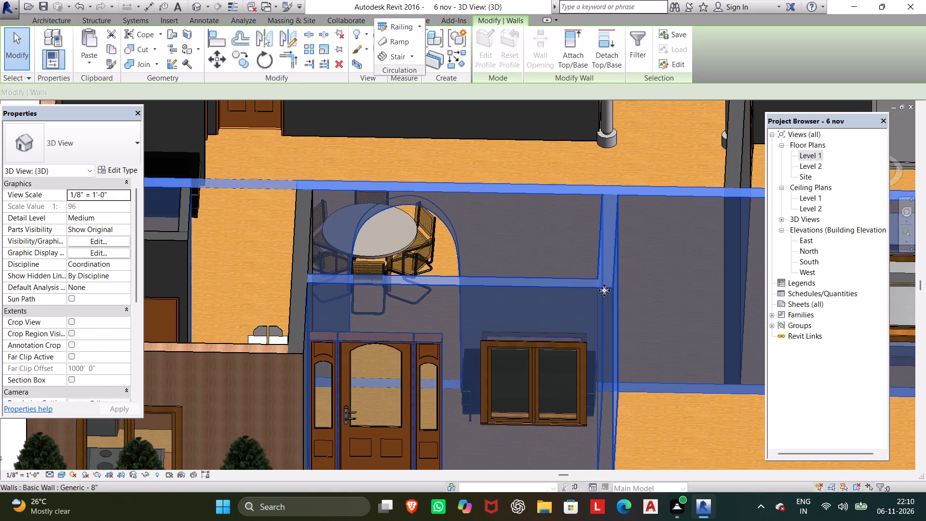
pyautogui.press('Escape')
# Duplicate the Generic - 8" type of the front entrance door wall and its adjoining 7' 0" side wall as a new wall type named dq.
pyautogui.scroll(-2, 646, 375)
pyautogui.moveTo(646, 375); pyautogui.dragTo(572, 253, button='middle')
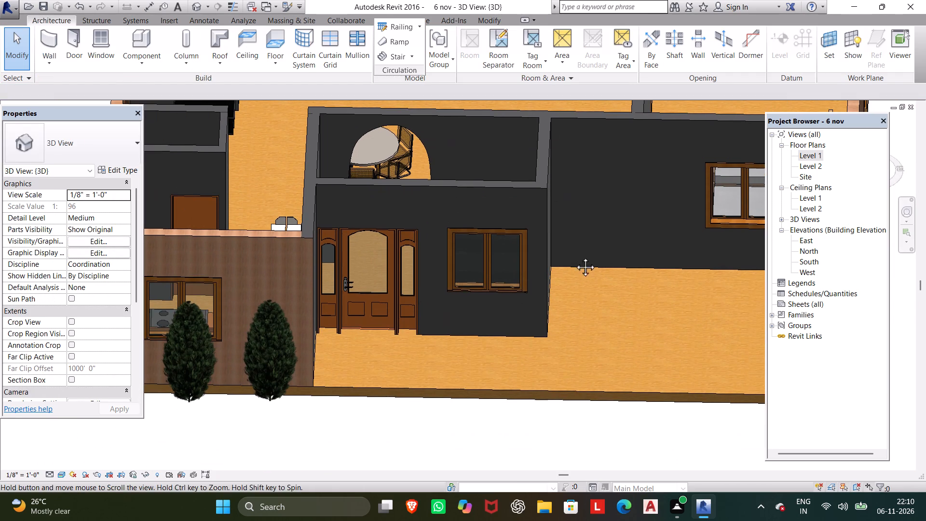
pyautogui.moveTo(656, 323); pyautogui.dragTo(626, 239)
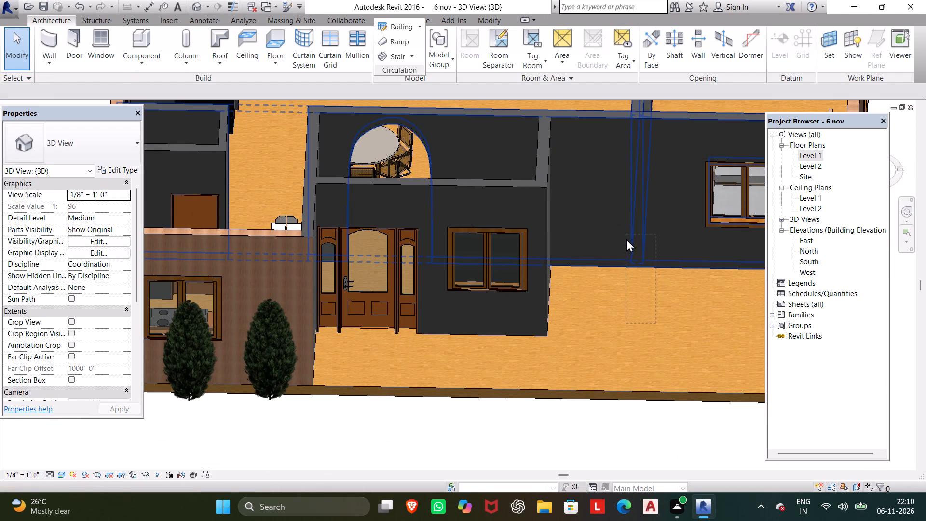
pyautogui.moveTo(626, 239); pyautogui.dragTo(627, 272)
pyautogui.moveTo(598, 332); pyautogui.dragTo(519, 341)
pyautogui.click(109, 163)
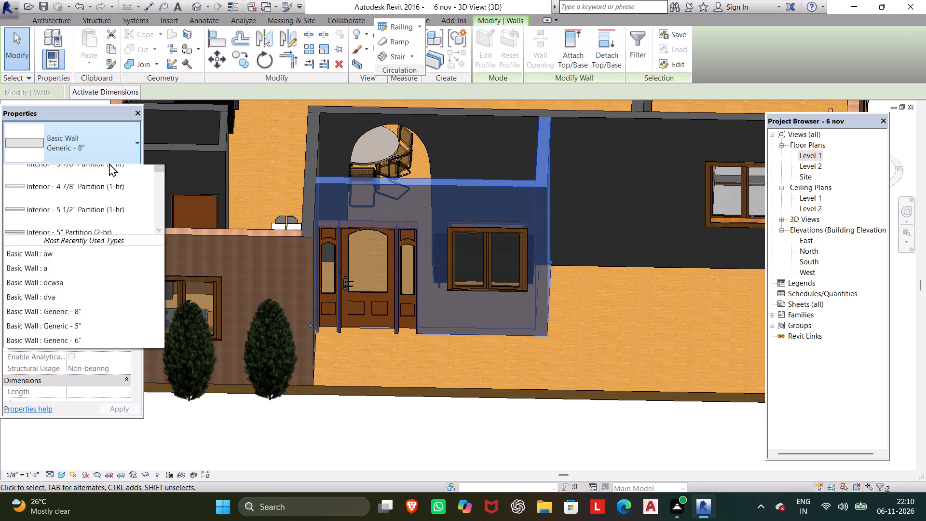
pyautogui.click(113, 166)
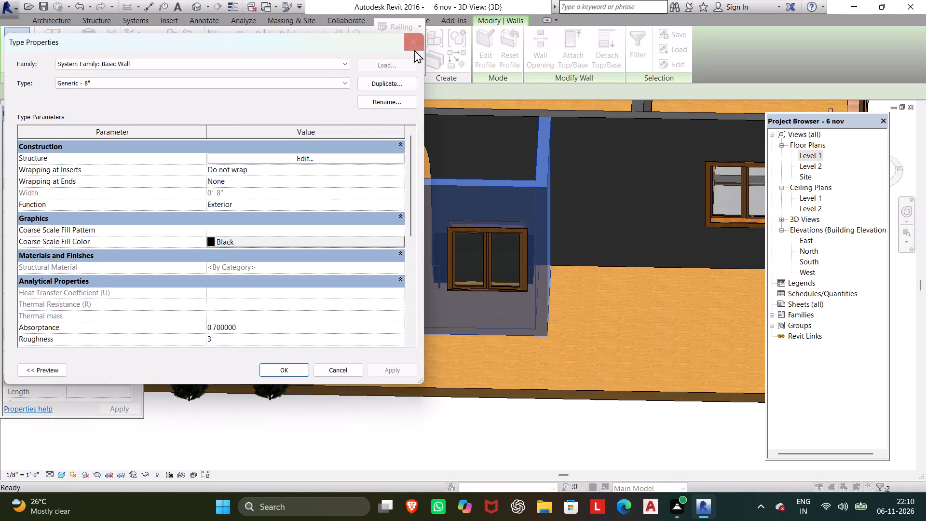
pyautogui.click(414, 49)
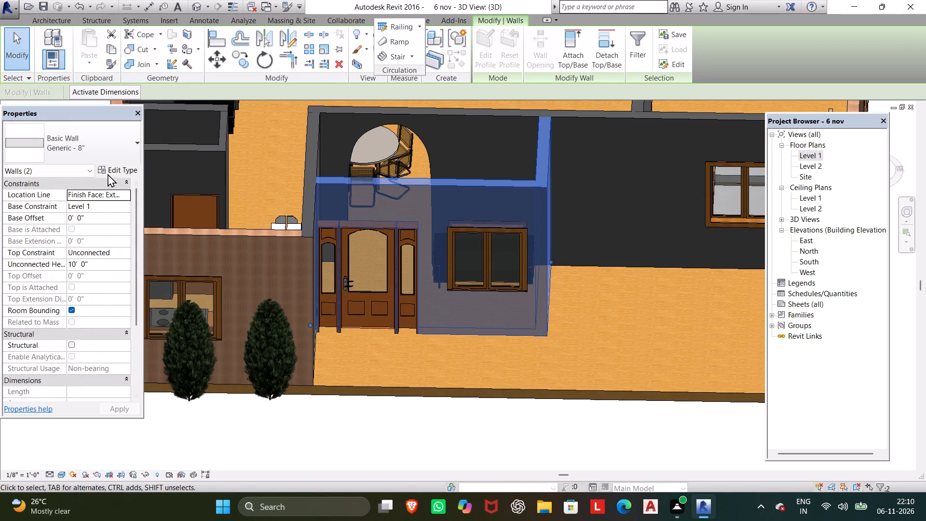
pyautogui.click(109, 170)
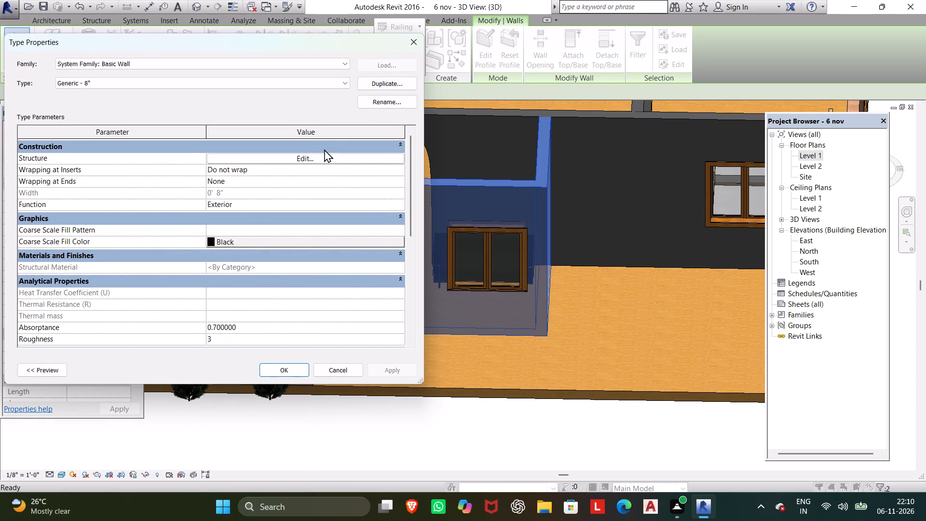
pyautogui.click(385, 85)
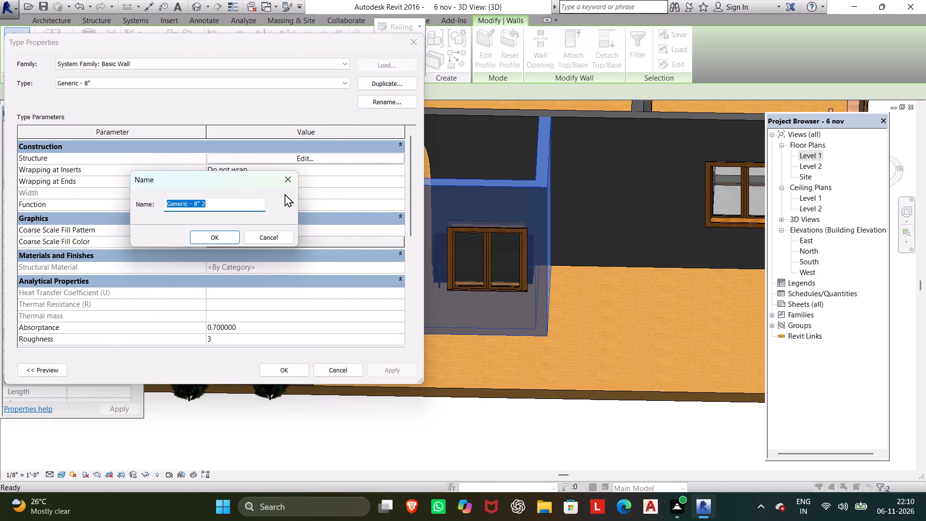
pyautogui.click(216, 238)
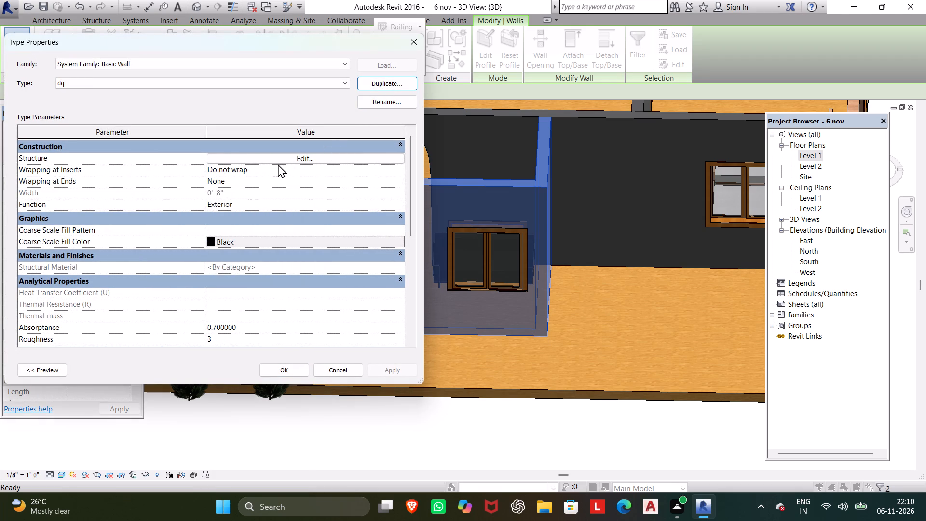
# Assign the Birch material to the Structure [1] layer of wall type dq and apply it to the two entrance walls.
pyautogui.click(282, 161)
pyautogui.click(142, 151)
pyautogui.click(187, 155)
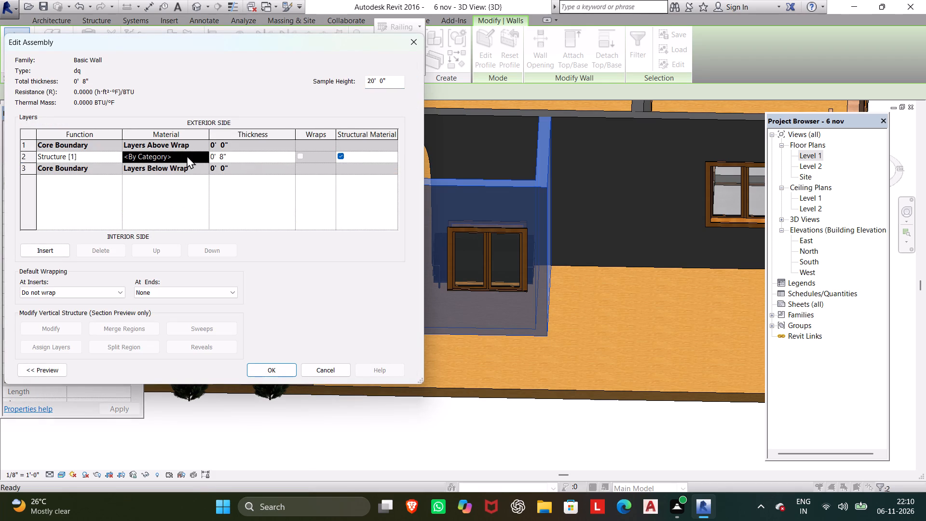
pyautogui.click(204, 155)
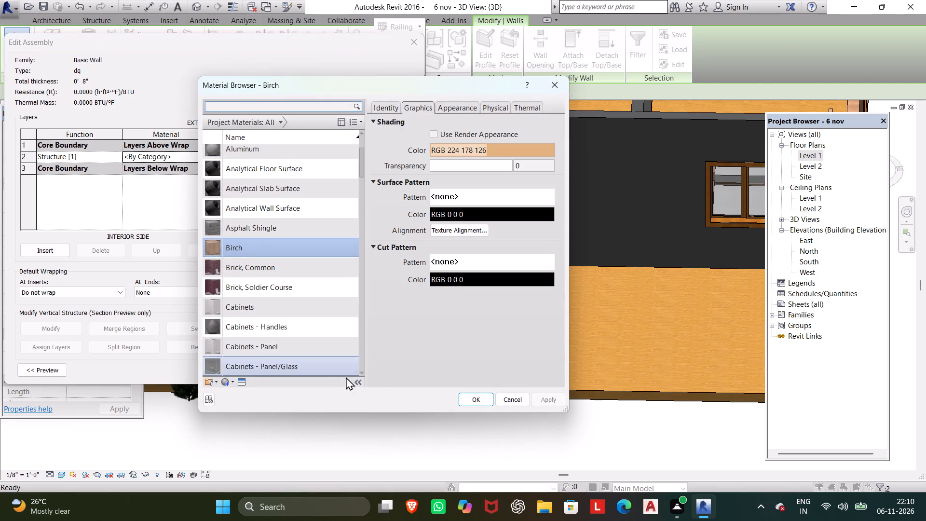
pyautogui.click(478, 398)
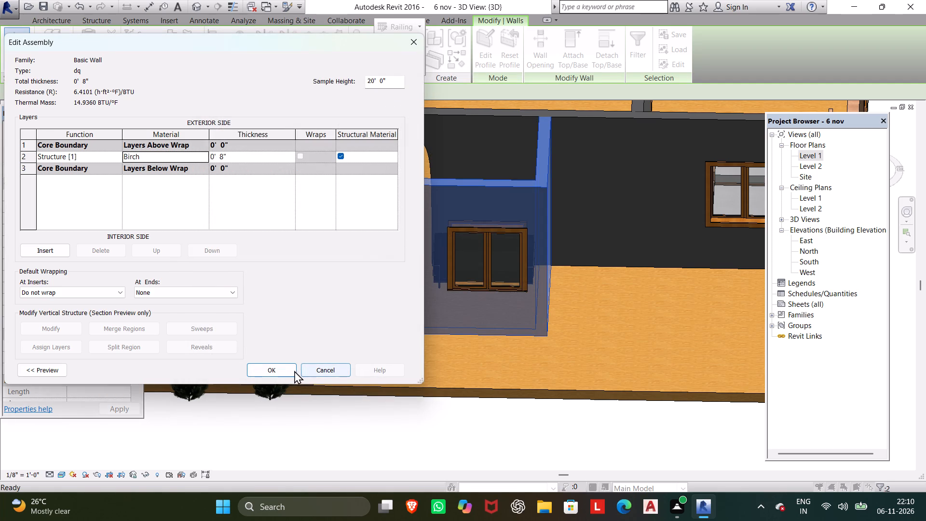
pyautogui.click(285, 371)
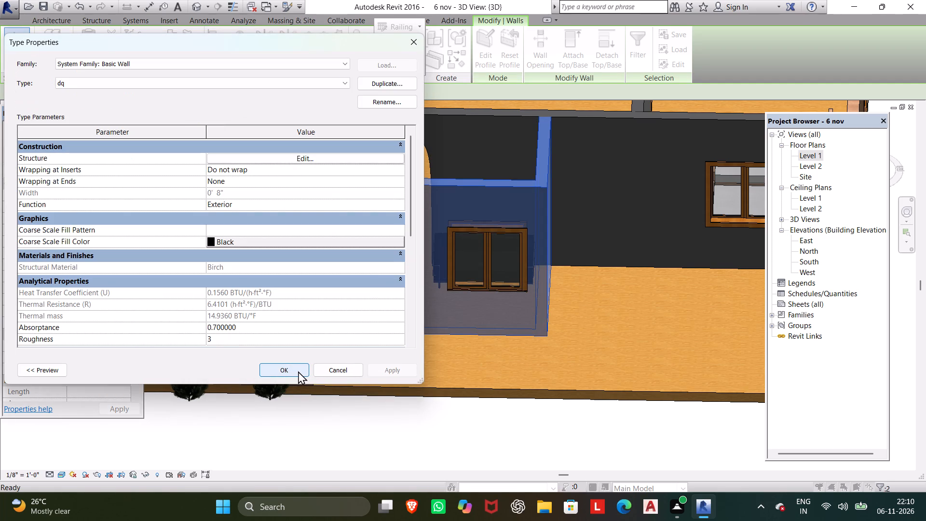
pyautogui.click(300, 371)
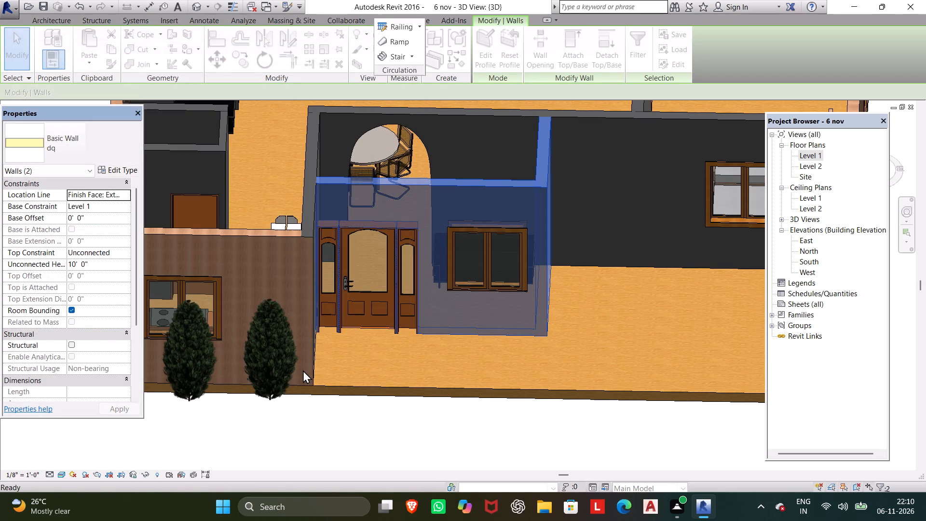
pyautogui.press('Escape')
# Duplicate the Generic - 8" type of the 41' 0" cross wall behind the front entrance as a new wall type named C.
pyautogui.scroll(-3, 355, 365)
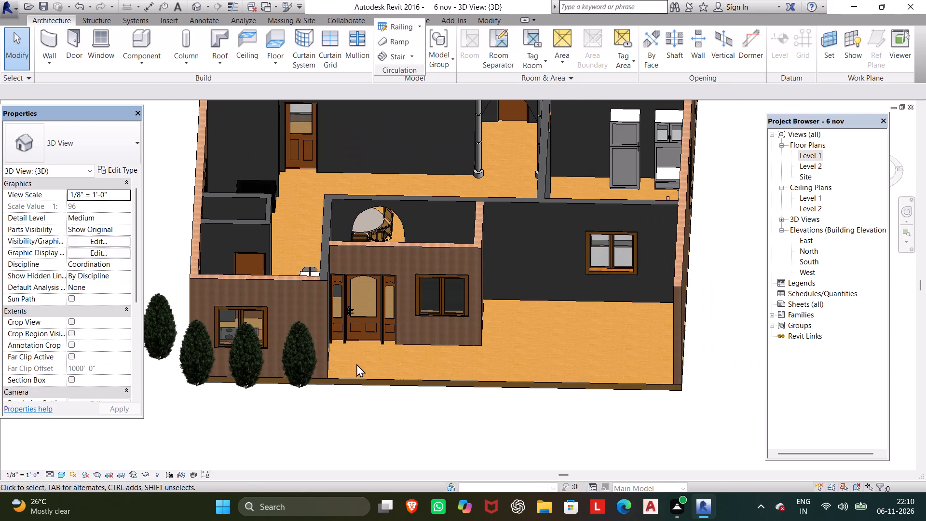
pyautogui.moveTo(381, 344); pyautogui.dragTo(363, 471, button='middle')
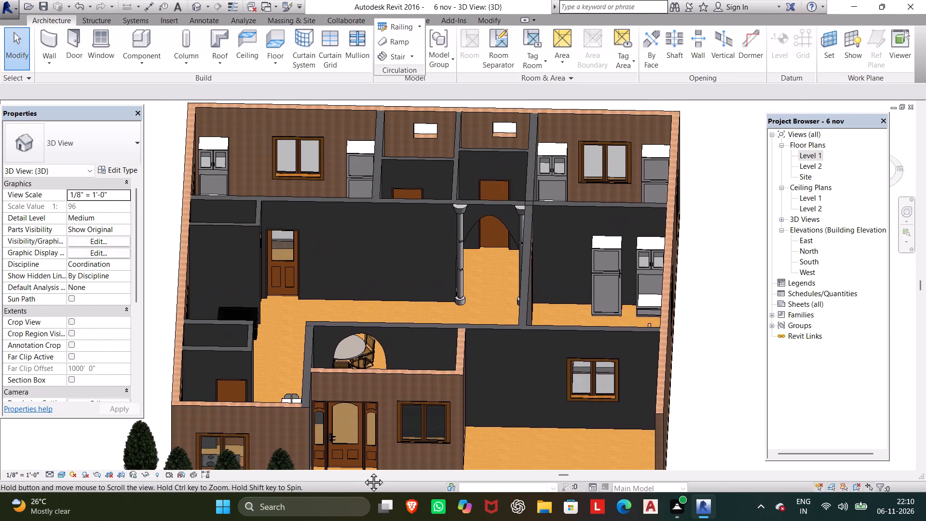
pyautogui.moveTo(363, 471); pyautogui.dragTo(367, 467, button='middle')
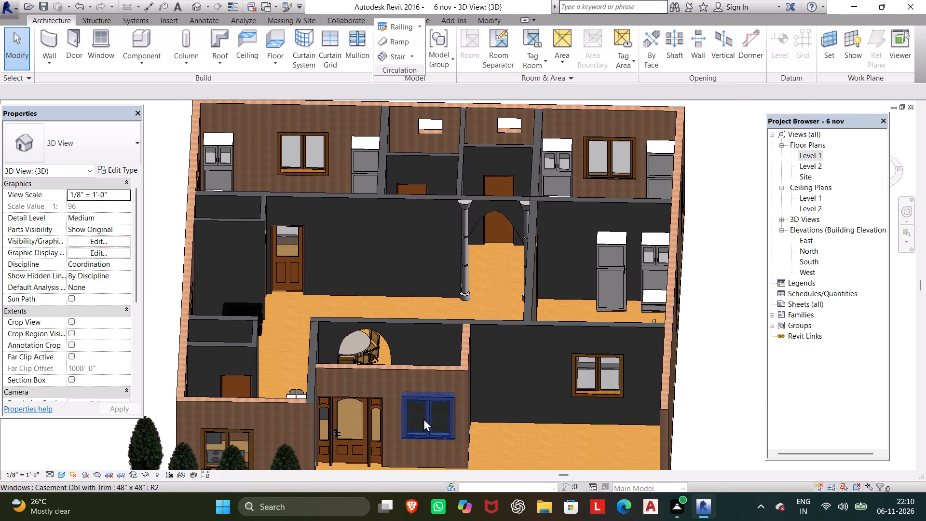
pyautogui.click(499, 325)
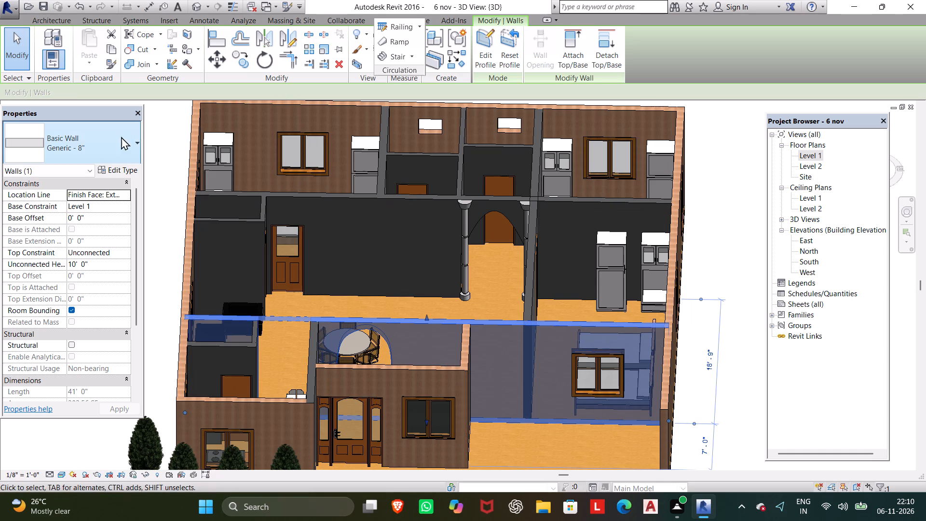
pyautogui.click(123, 170)
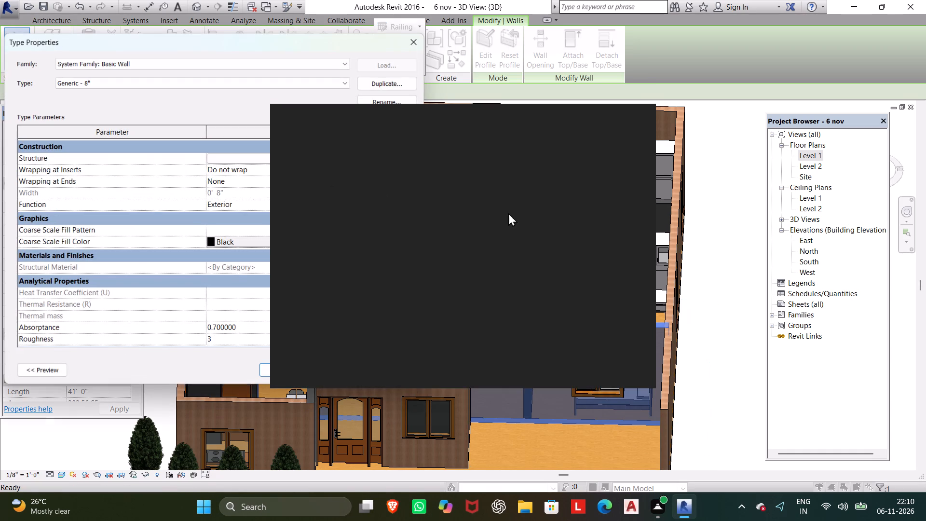
pyautogui.click(632, 118)
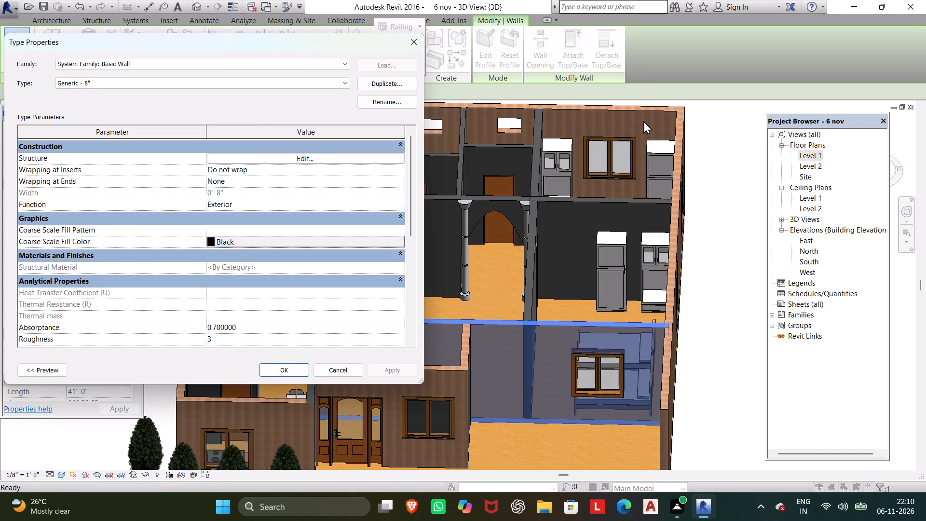
pyautogui.click(399, 82)
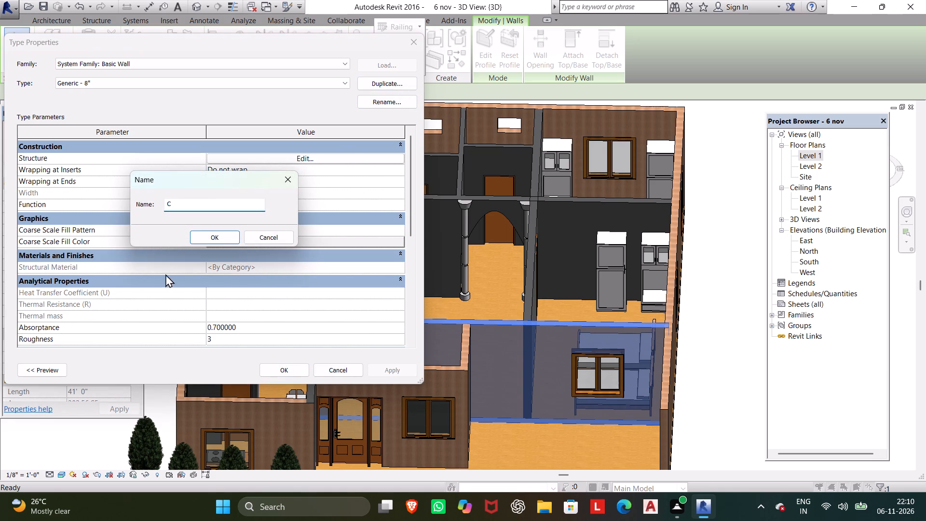
pyautogui.click(215, 239)
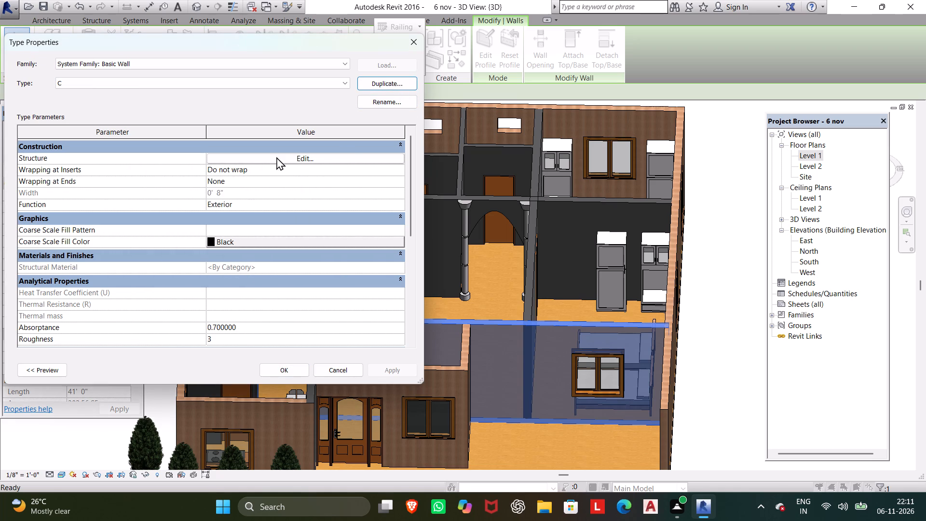
# Assign the Birch material to the Structure [1] layer of wall type C and apply it to the 41' 0" cross wall.
pyautogui.click(277, 157)
pyautogui.click(189, 156)
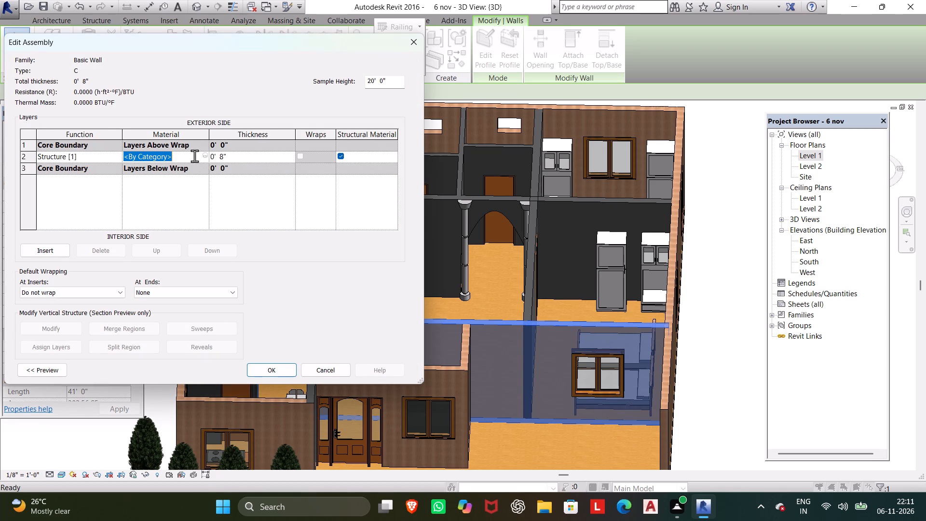
pyautogui.click(204, 156)
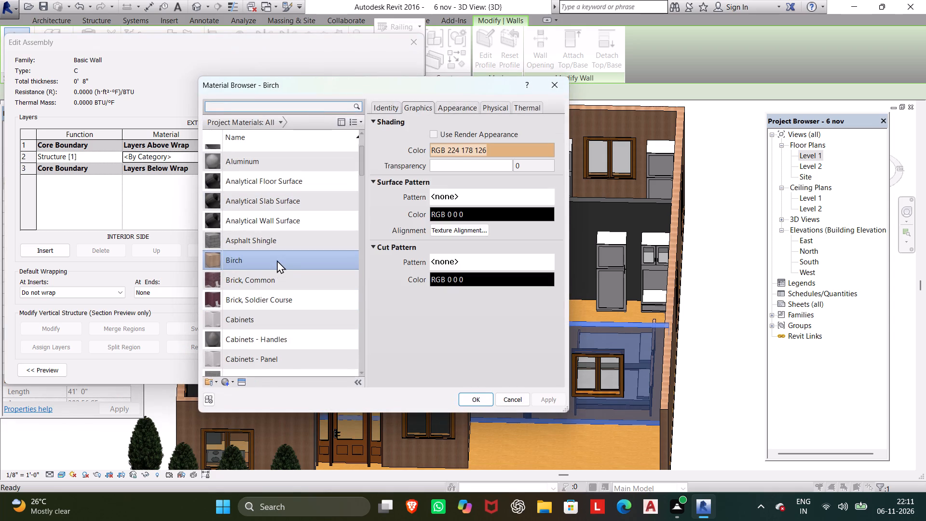
pyautogui.click(277, 260)
pyautogui.click(483, 406)
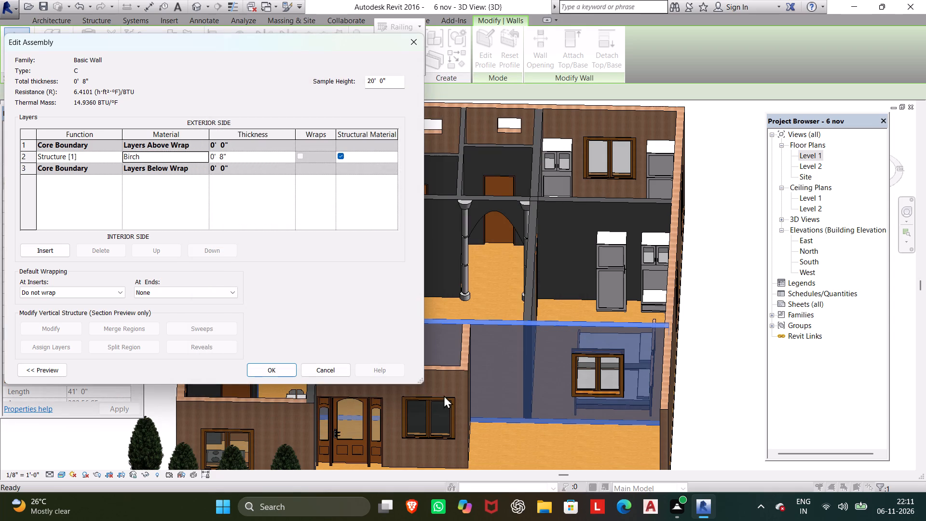
pyautogui.click(283, 377)
pyautogui.click(279, 374)
pyautogui.click(286, 369)
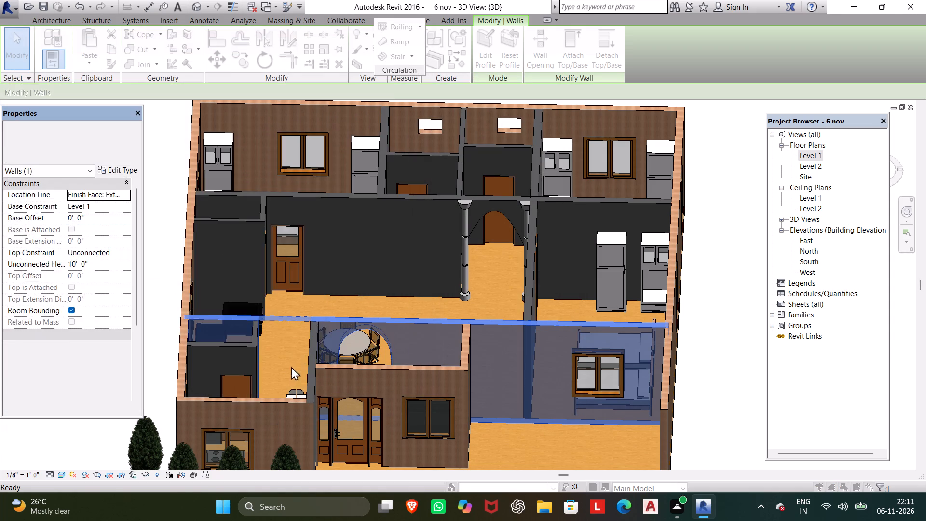
pyautogui.click(83, 310)
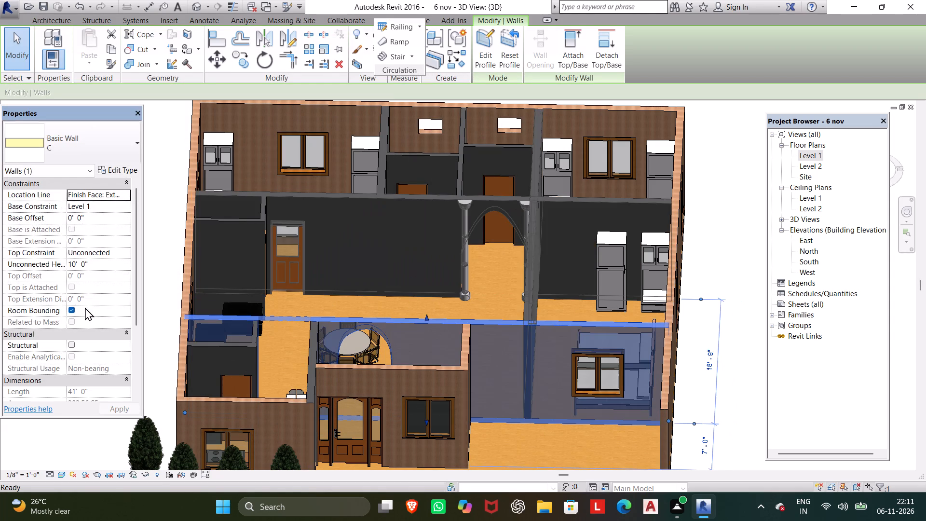
pyautogui.press('Escape')
# Duplicate the Generic - 8" type of the 41' 0" interior cross wall with the arched opening as a new wall type named fq.
pyautogui.scroll(-1, 351, 375)
pyautogui.moveTo(351, 375); pyautogui.dragTo(351, 413, button='middle')
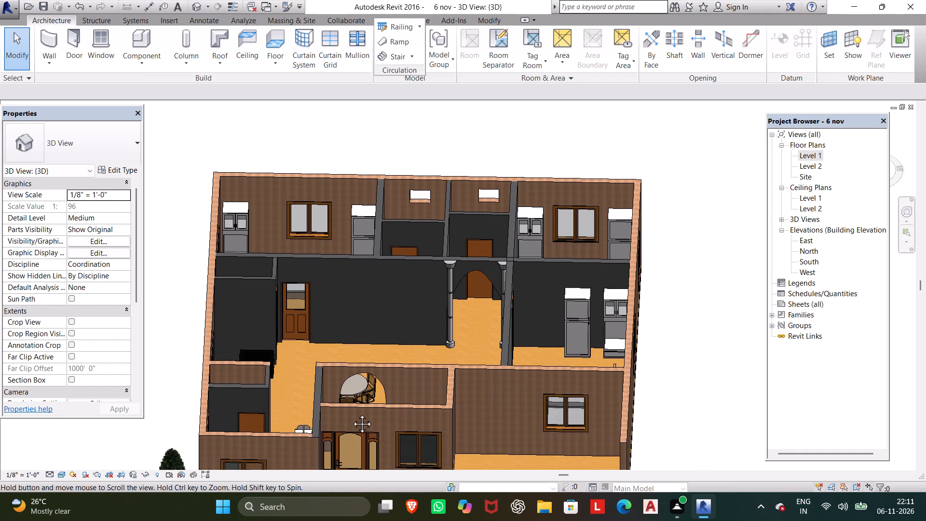
pyautogui.moveTo(351, 413); pyautogui.dragTo(381, 510, button='middle')
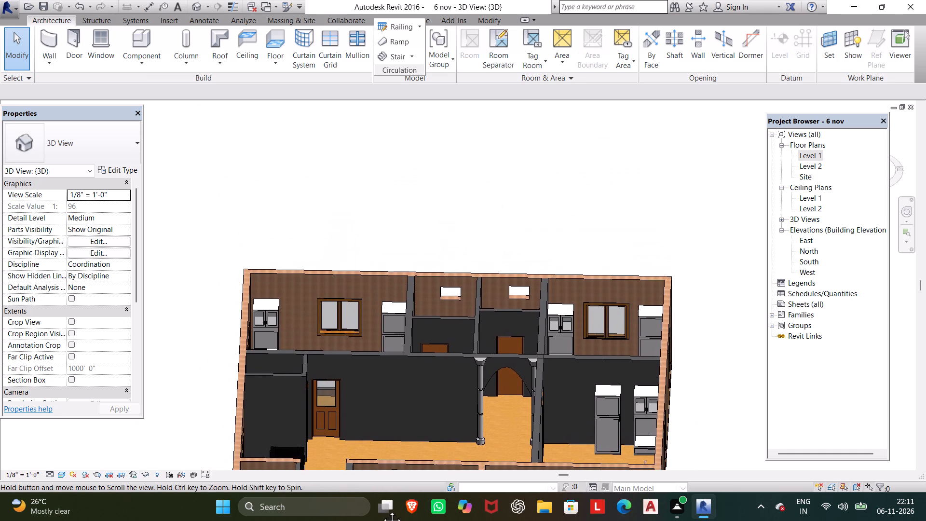
pyautogui.moveTo(381, 510); pyautogui.dragTo(384, 510, button='middle')
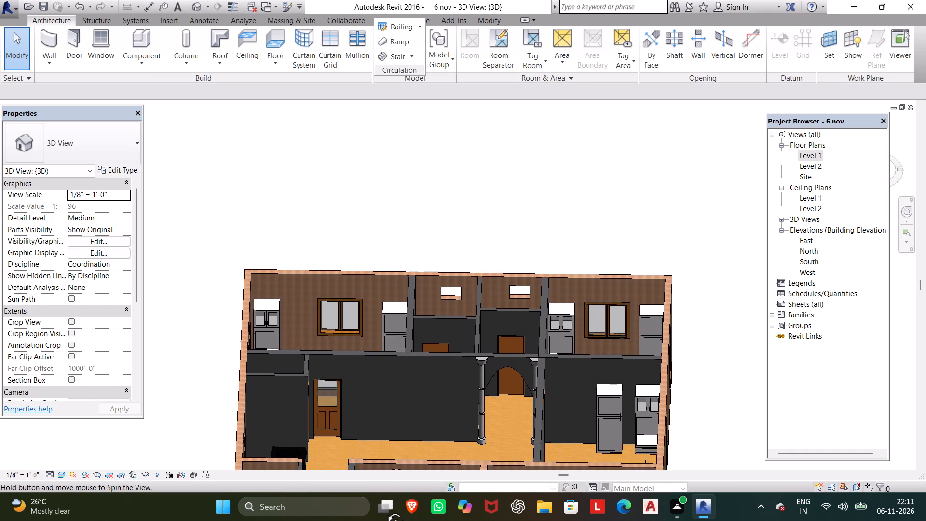
pyautogui.moveTo(384, 510); pyautogui.dragTo(469, 474, button='middle')
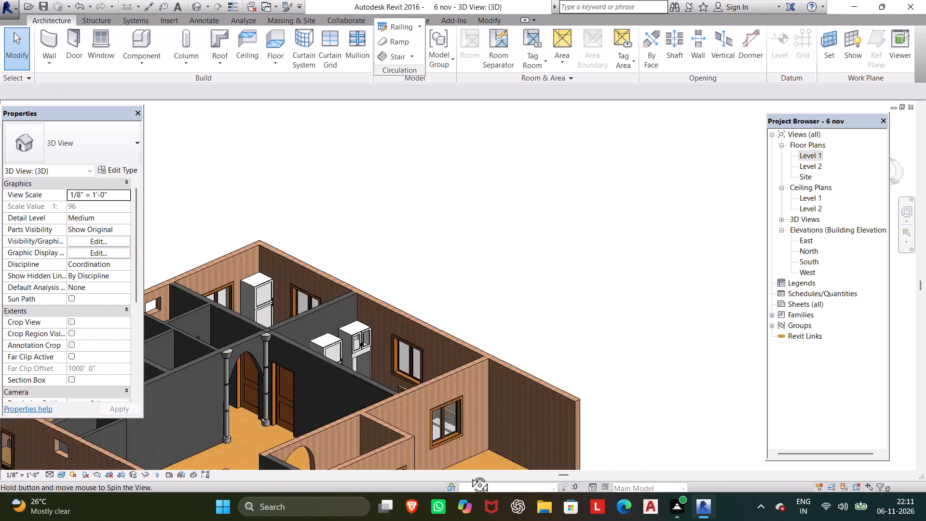
pyautogui.moveTo(469, 474); pyautogui.dragTo(438, 459, button='middle')
pyautogui.click(302, 375)
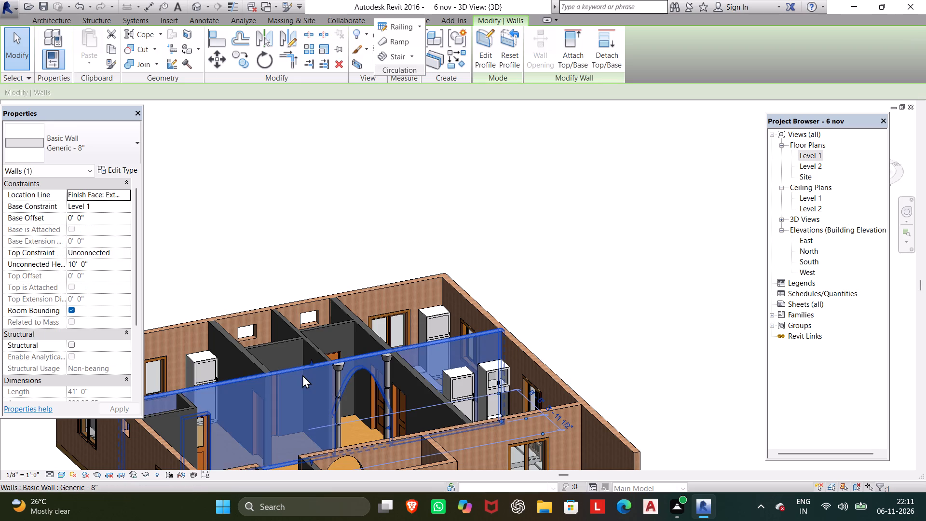
pyautogui.click(135, 167)
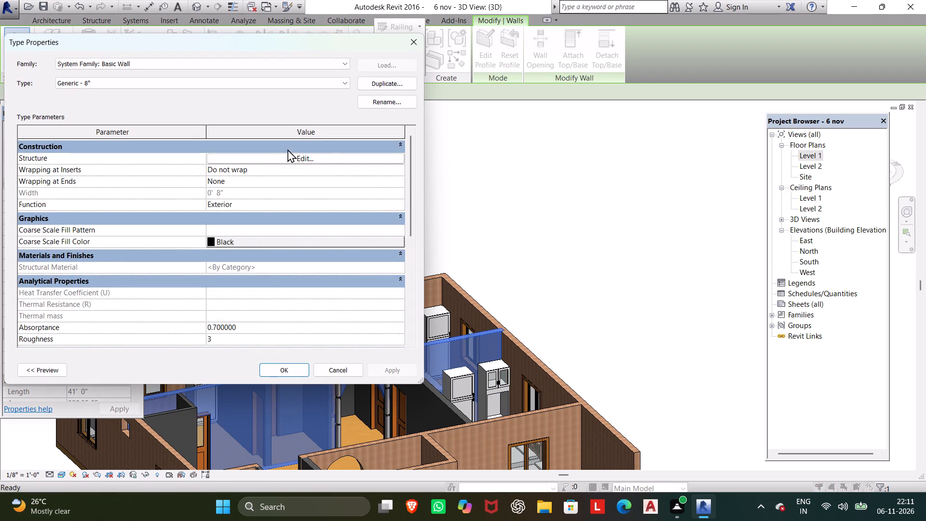
pyautogui.click(380, 76)
pyautogui.write('fq')
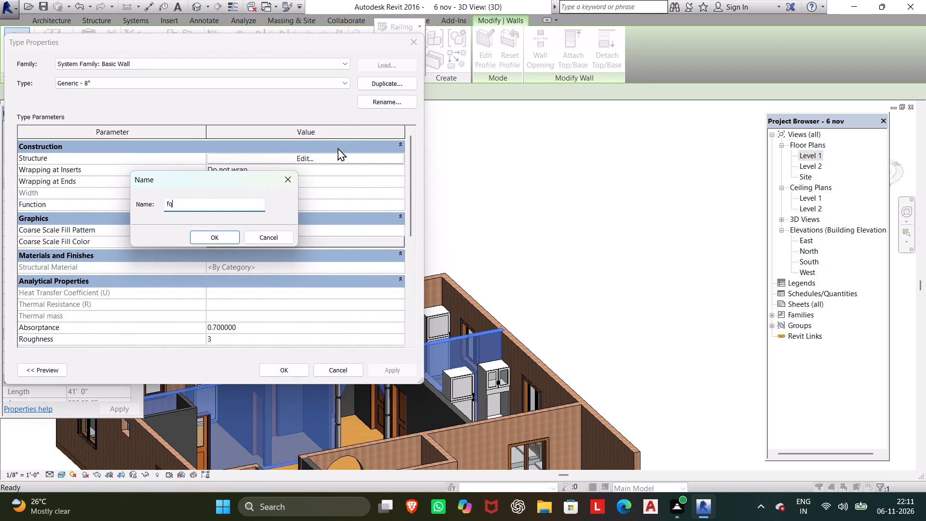
pyautogui.click(221, 235)
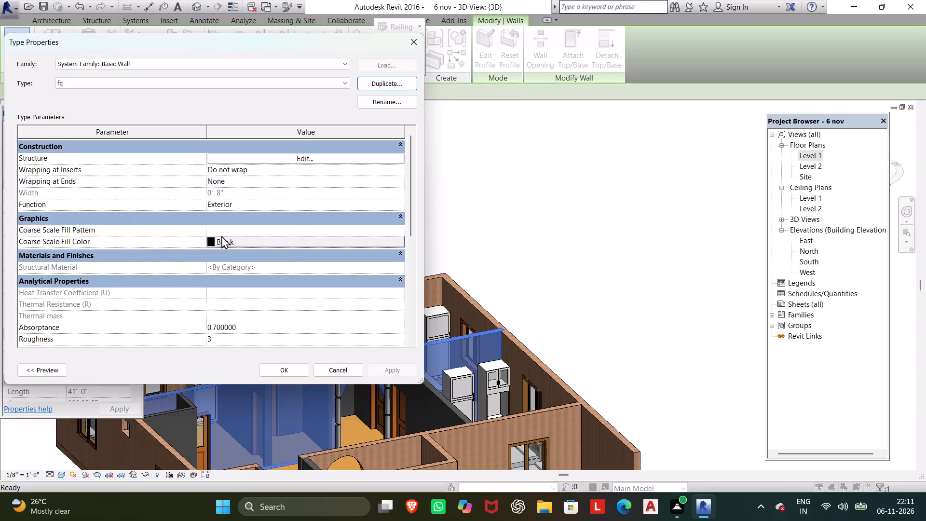
# Assign Porcelain, Linen to the Structure [1] layer of wall type fq and apply it to the arched cross wall, unjoining the conflicting elements.
pyautogui.click(277, 158)
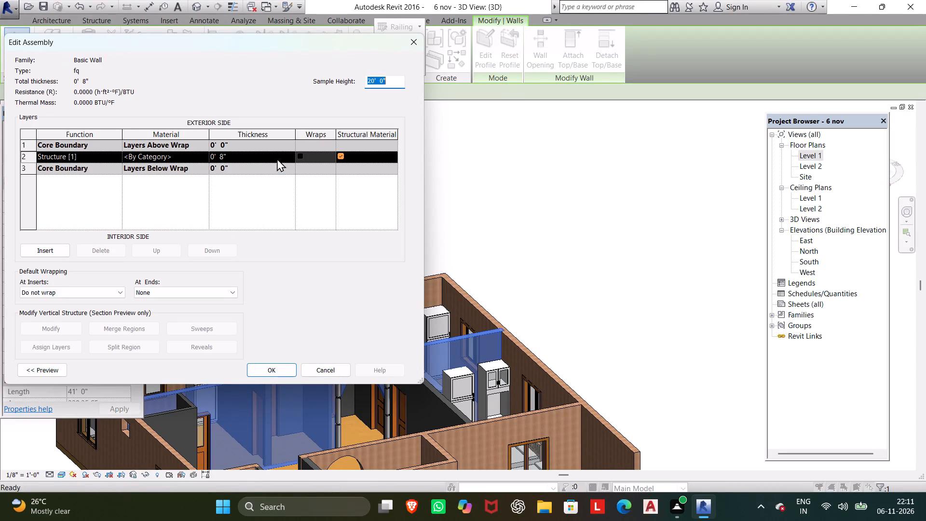
pyautogui.click(178, 150)
pyautogui.click(181, 157)
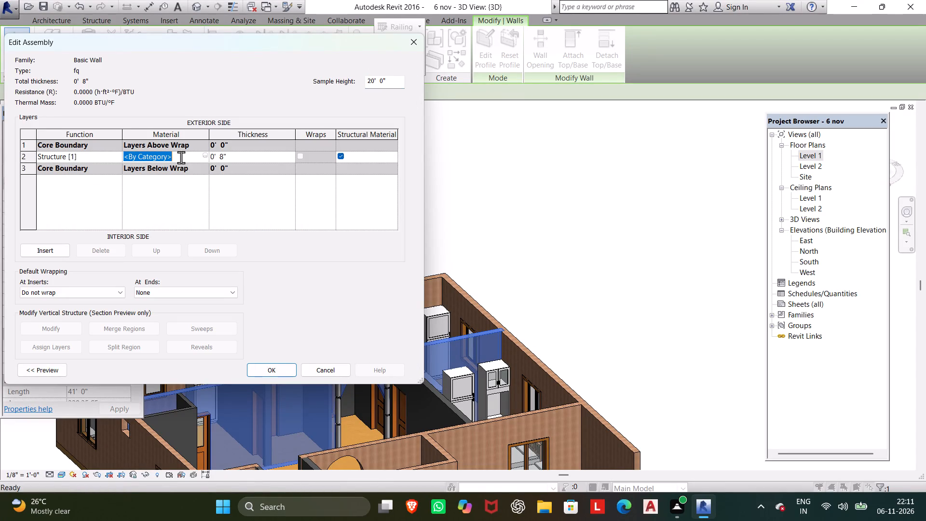
pyautogui.click(204, 156)
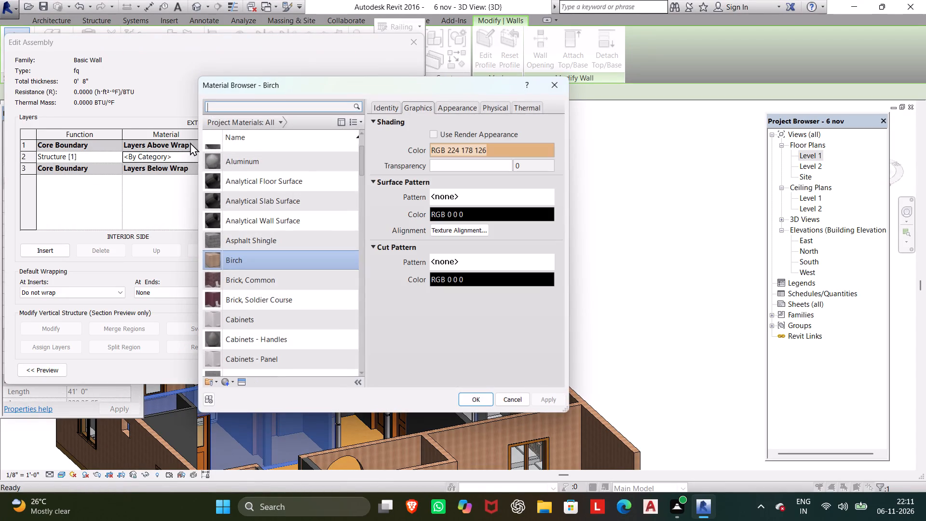
pyautogui.scroll(-1, 200, 227)
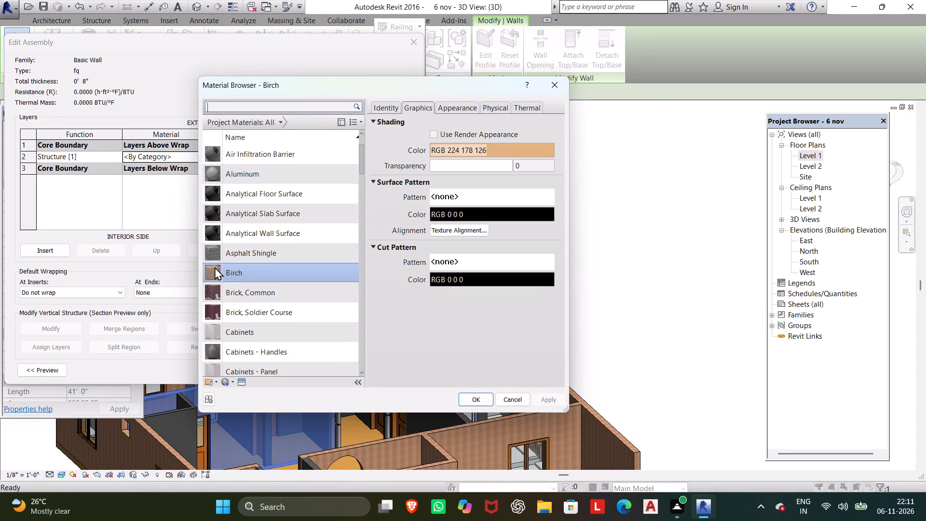
pyautogui.scroll(-3, 227, 288)
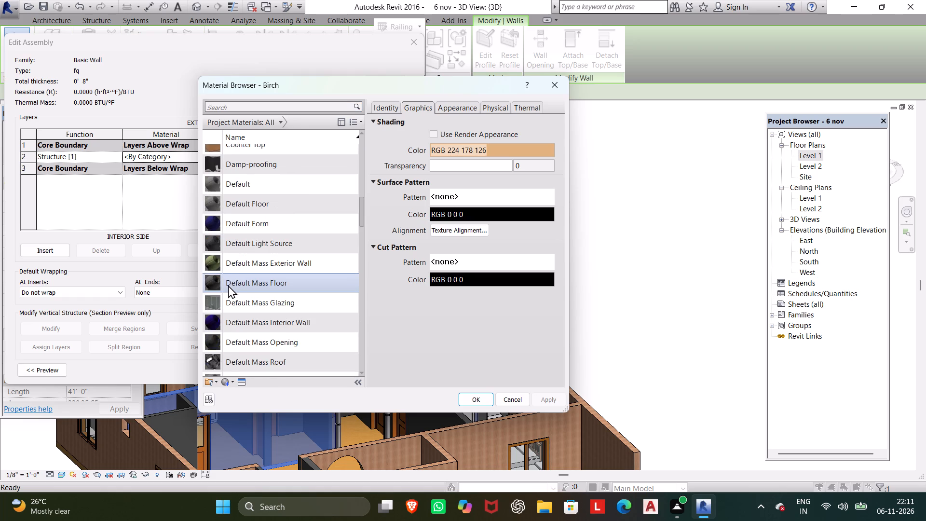
pyautogui.scroll(-2, 228, 285)
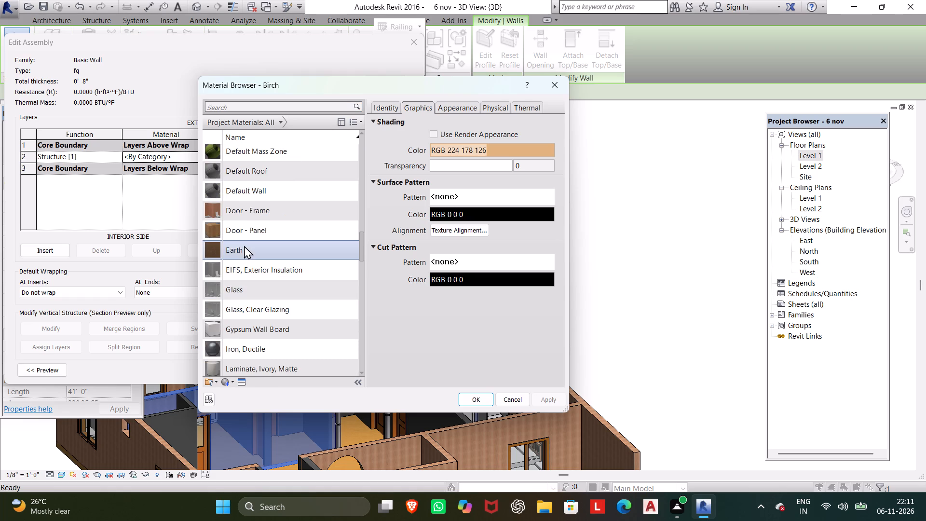
pyautogui.scroll(-4, 245, 242)
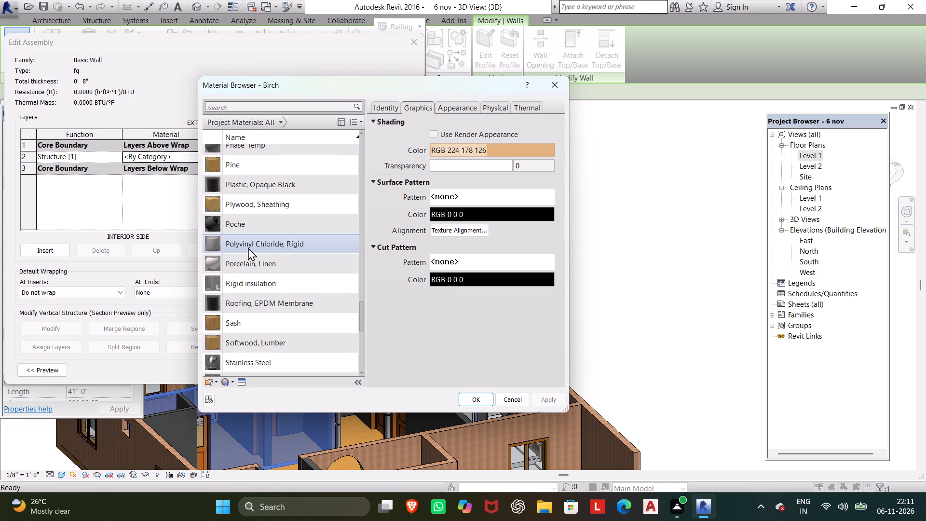
pyautogui.scroll(-2, 241, 246)
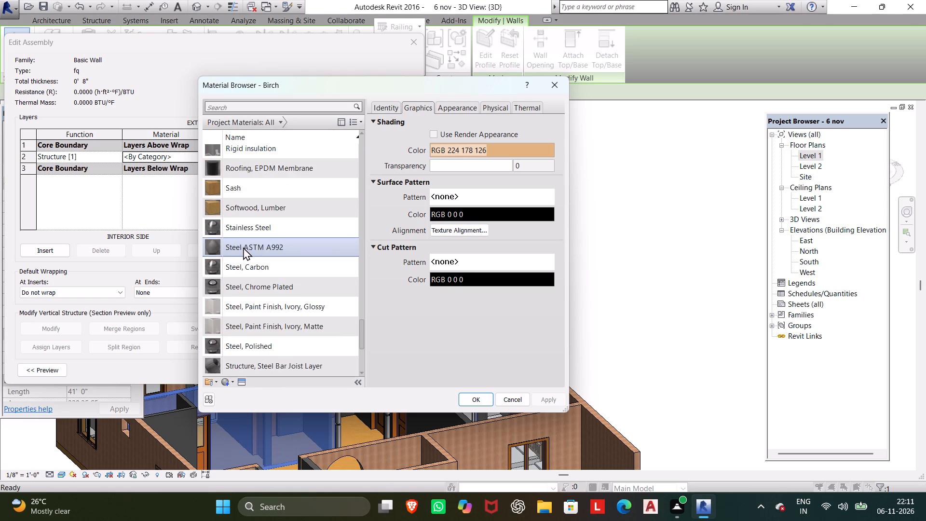
pyautogui.scroll(-4, 244, 247)
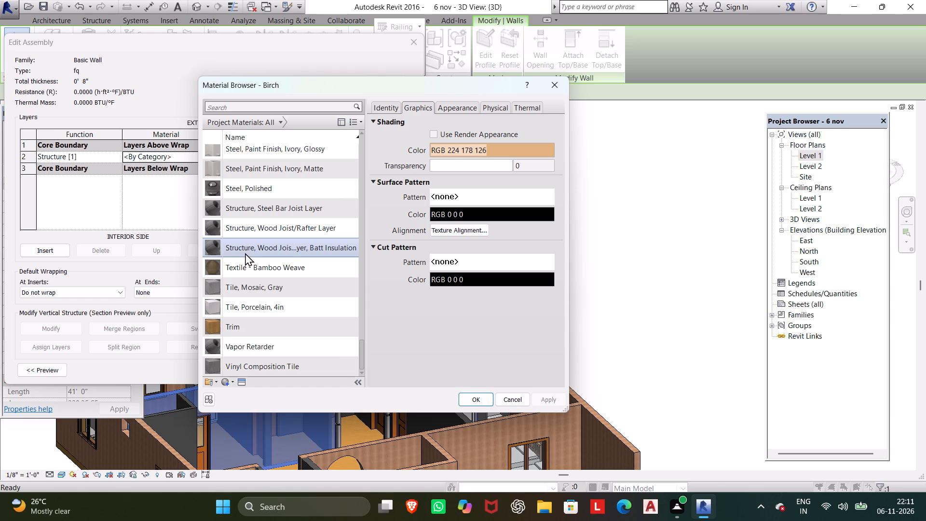
pyautogui.scroll(2, 239, 251)
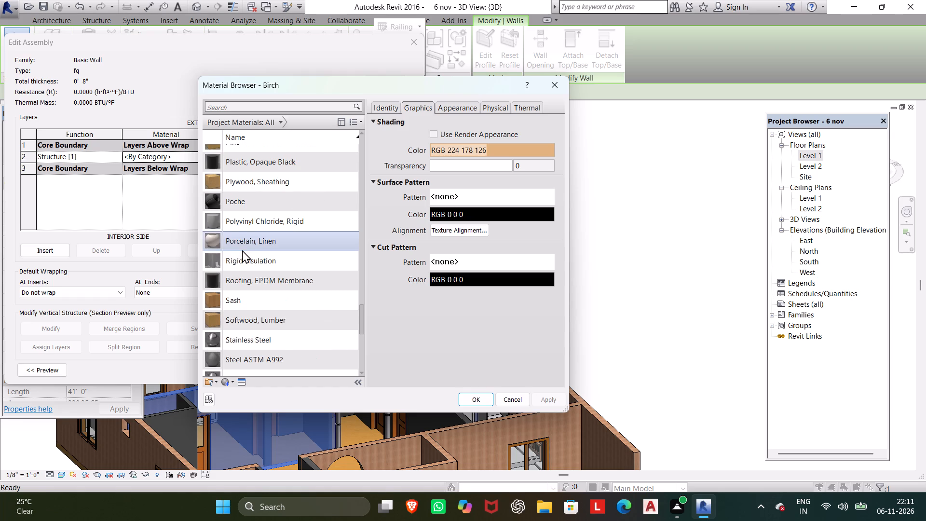
pyautogui.scroll(1, 242, 250)
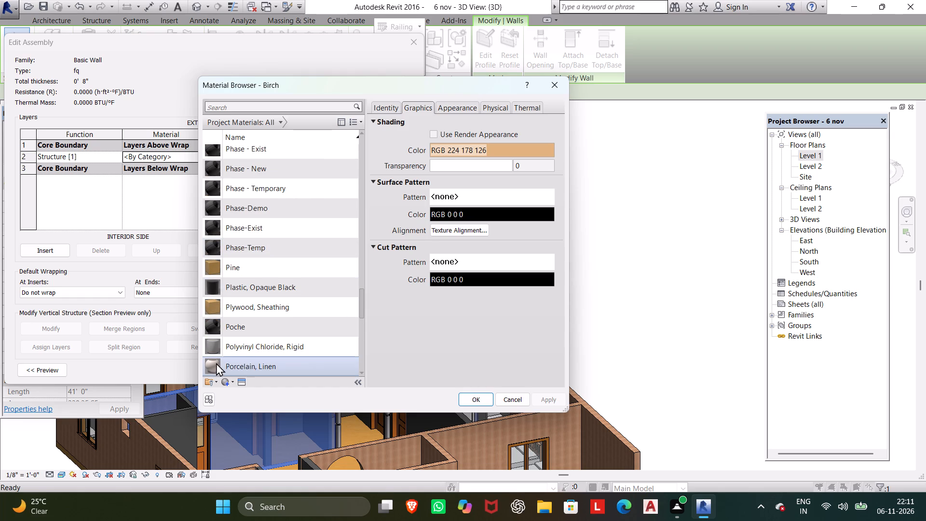
pyautogui.click(216, 363)
pyautogui.click(463, 401)
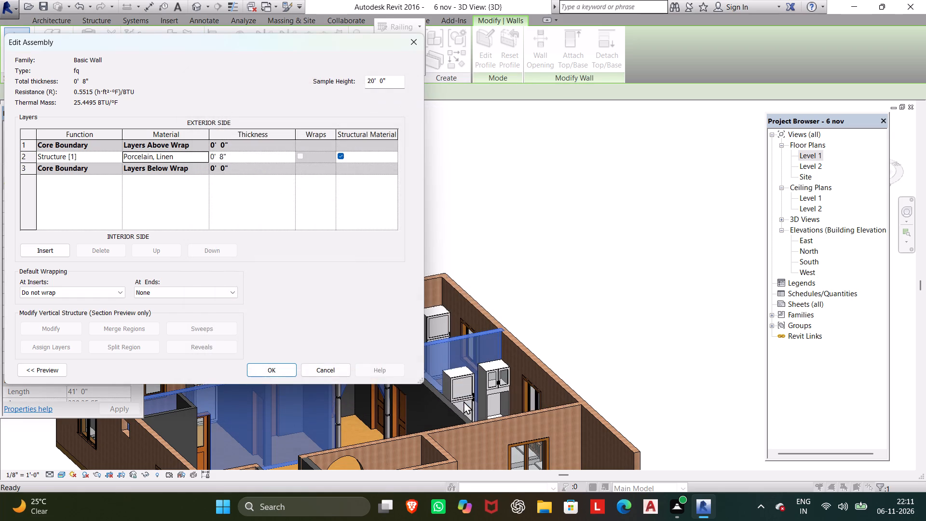
pyautogui.click(274, 371)
pyautogui.click(274, 371)
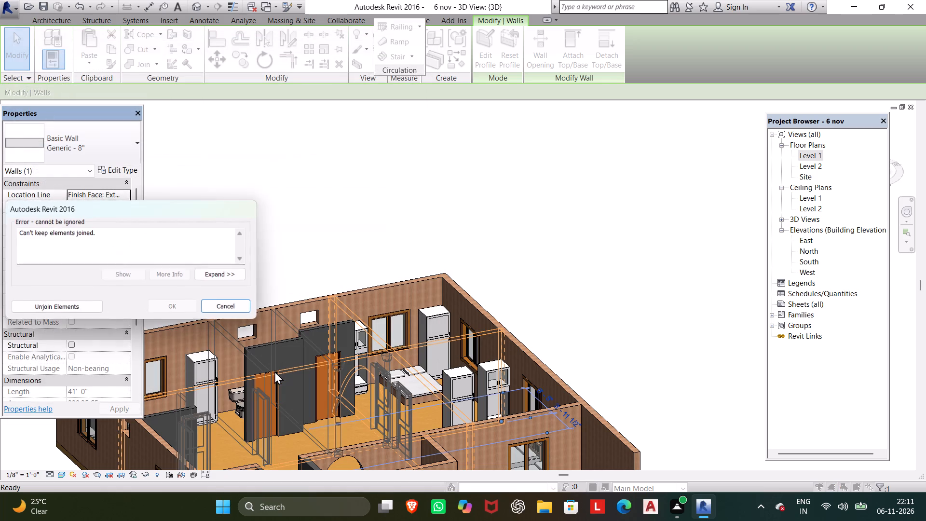
pyautogui.click(54, 309)
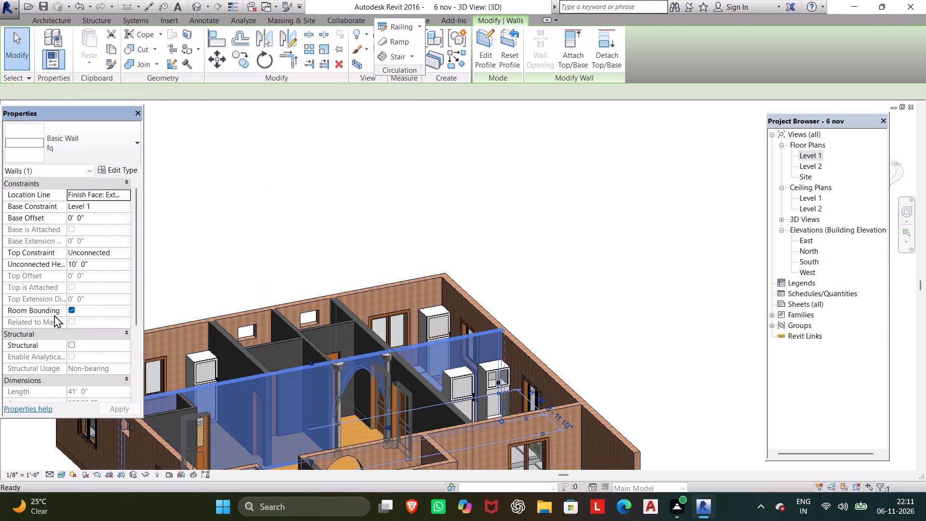
pyautogui.press('Escape')
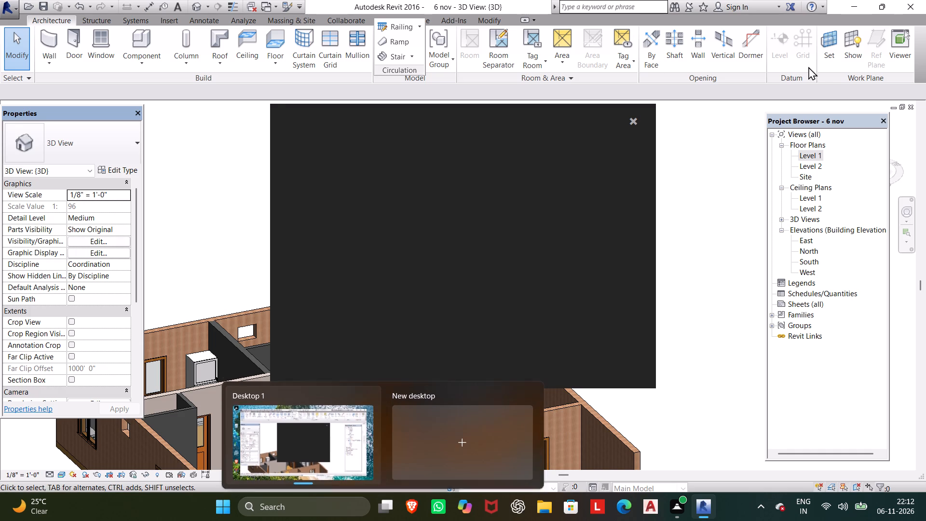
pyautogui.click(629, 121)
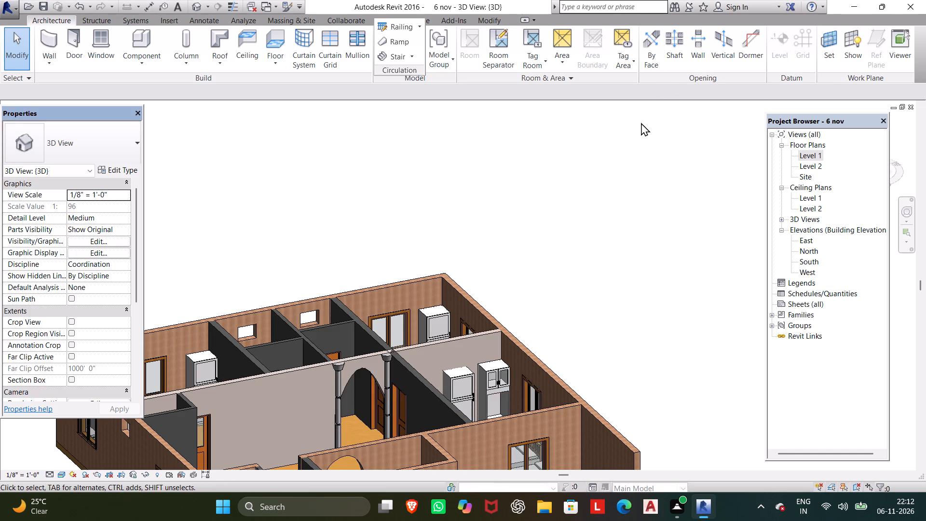
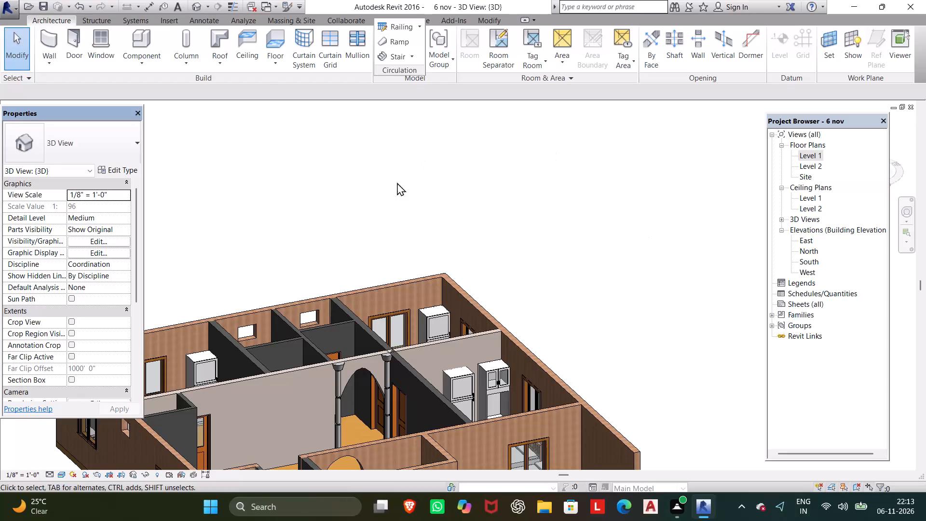
# Open the Level 1 floor plan with the whole house in view.
pyautogui.scroll(-4, 415, 218)
pyautogui.moveTo(428, 207); pyautogui.dragTo(440, 190, button='middle')
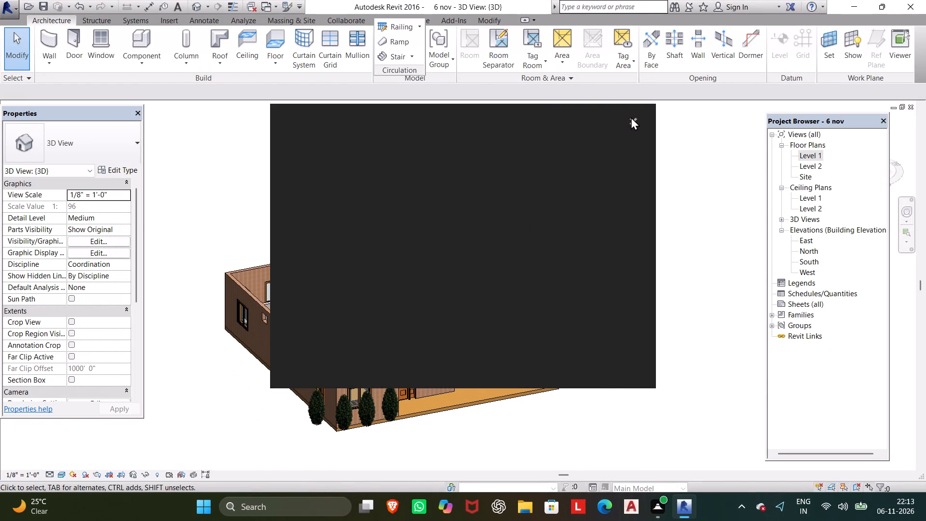
pyautogui.click(631, 120)
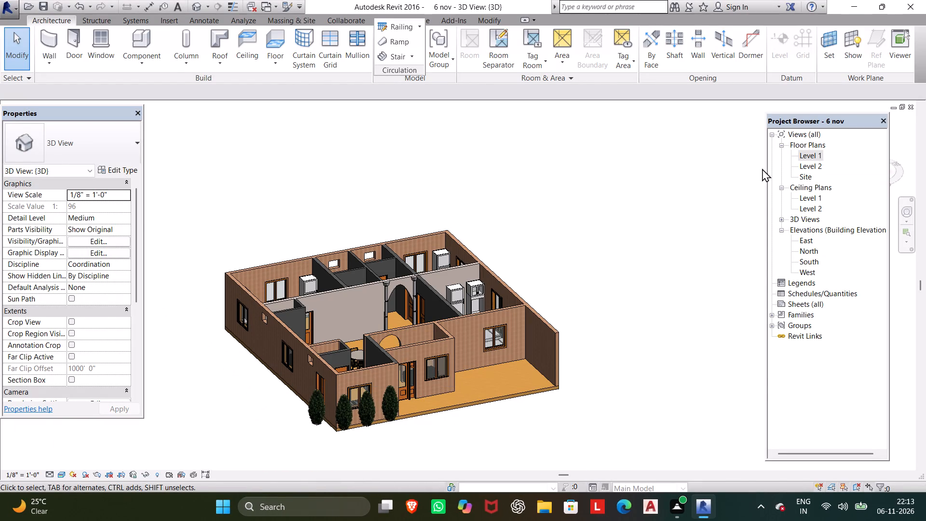
pyautogui.doubleClick(809, 151)
pyautogui.scroll(-2, 433, 233)
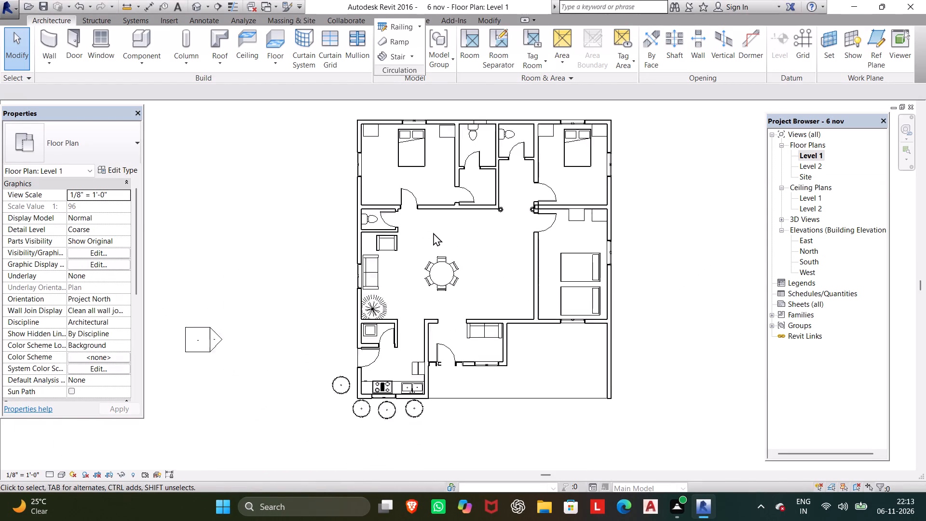
pyautogui.scroll(-2, 433, 233)
pyautogui.middleClick(433, 233)
pyautogui.scroll(1, 435, 236)
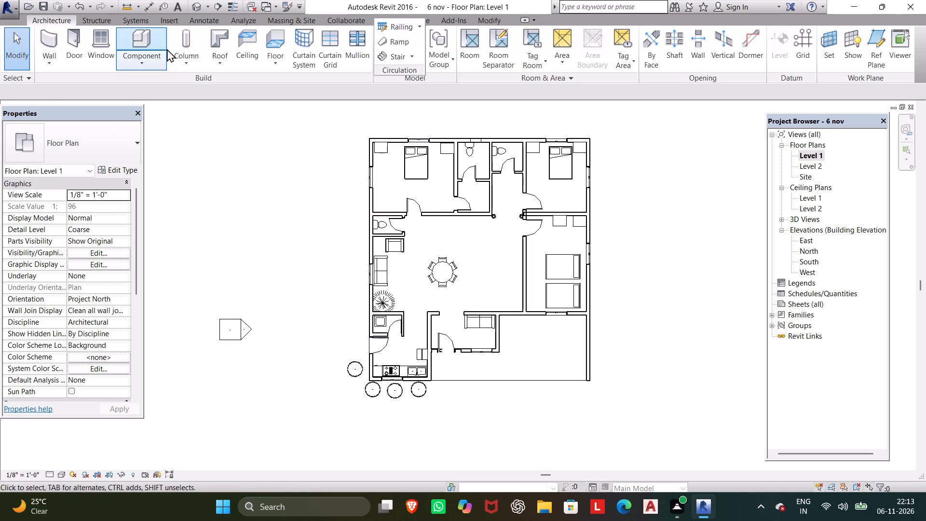
# Start a Generic - 12" floor and draw its boundary line 41' 8" along the outer face of the north exterior wall.
pyautogui.click(271, 48)
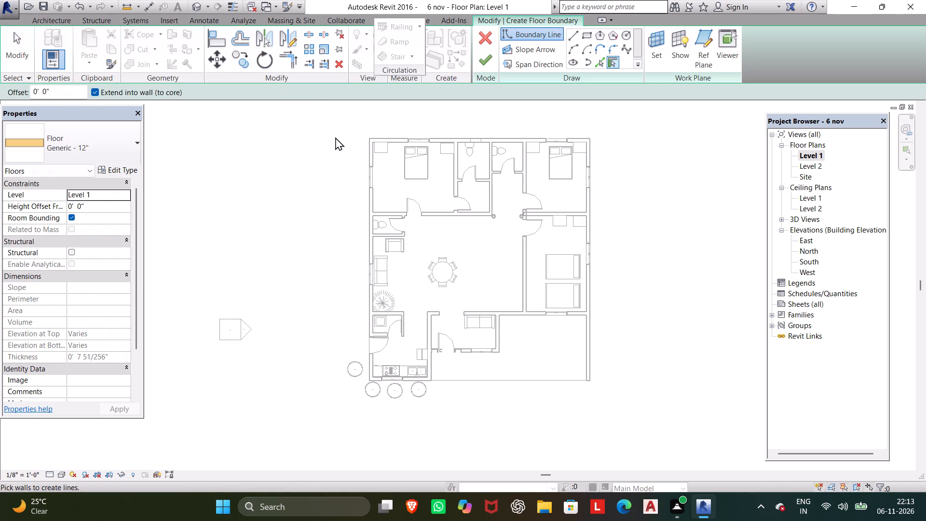
pyautogui.click(592, 37)
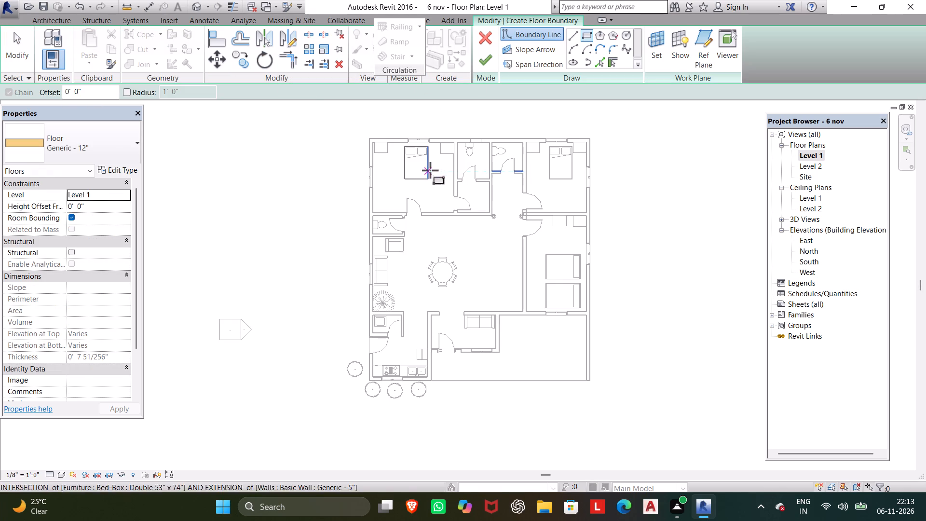
pyautogui.scroll(2, 372, 150)
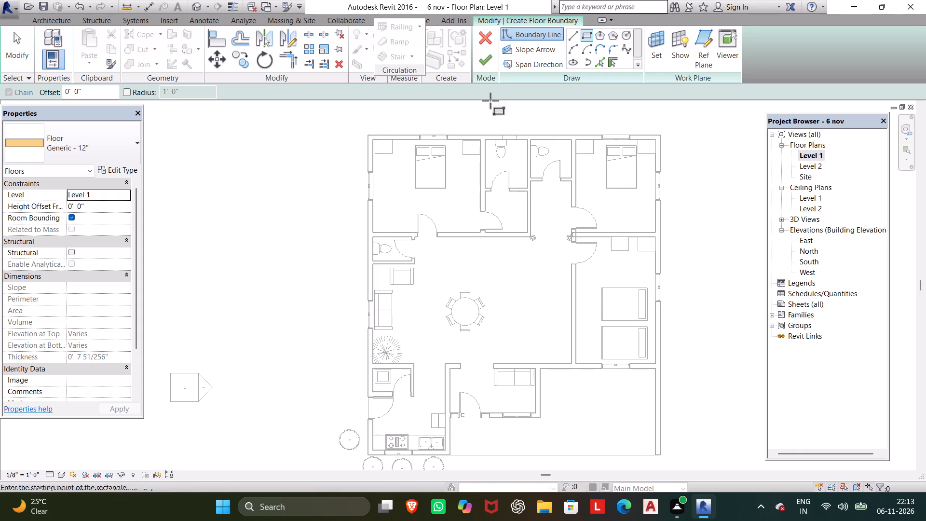
pyautogui.click(571, 35)
pyautogui.scroll(4, 367, 156)
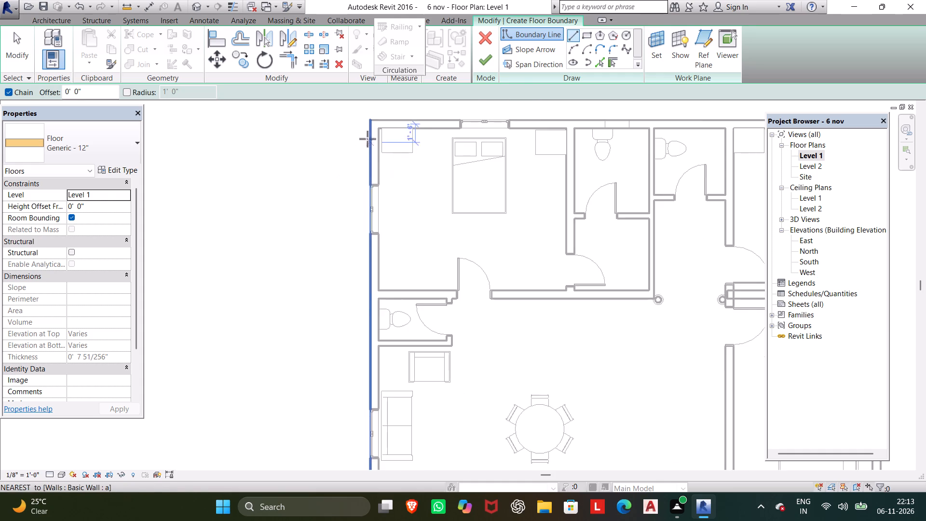
pyautogui.scroll(4, 368, 135)
pyautogui.moveTo(369, 128); pyautogui.dragTo(365, 184, button='middle')
pyautogui.scroll(1, 365, 184)
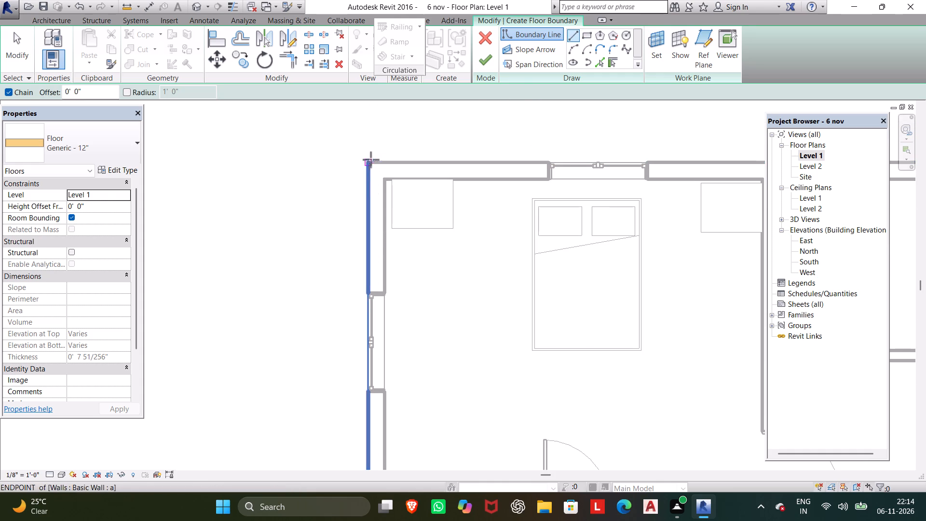
pyautogui.click(369, 163)
pyautogui.scroll(-2, 565, 163)
pyautogui.moveTo(565, 163); pyautogui.dragTo(279, 175, button='middle')
pyautogui.scroll(-2, 503, 172)
pyautogui.scroll(-2, 631, 181)
pyautogui.moveTo(631, 182); pyautogui.dragTo(392, 189, button='middle')
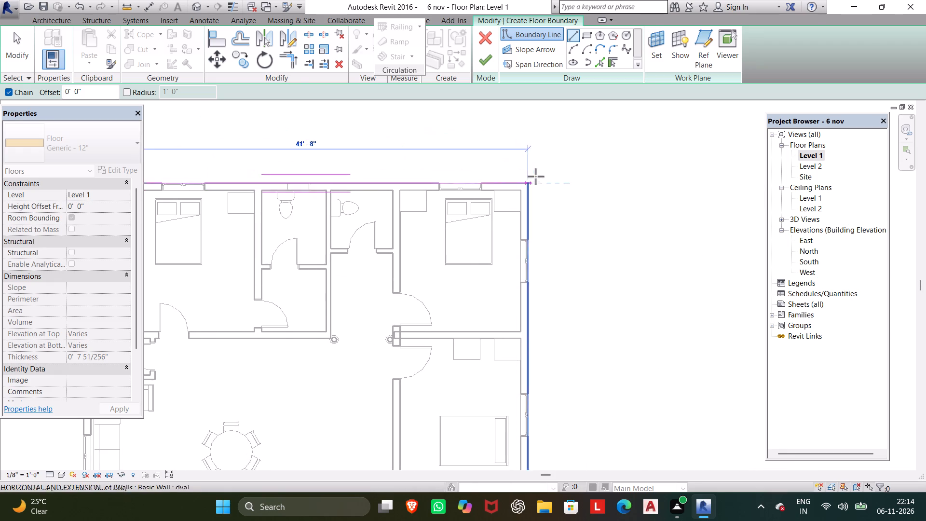
pyautogui.click(530, 181)
# Continue the floor boundary down the east exterior wall, 17' 1 1/2" west along the porch's back wall, and 7' 0" south to the entrance room's corner.
pyautogui.moveTo(525, 314); pyautogui.dragTo(513, 263, button='middle')
pyautogui.scroll(-1, 525, 314)
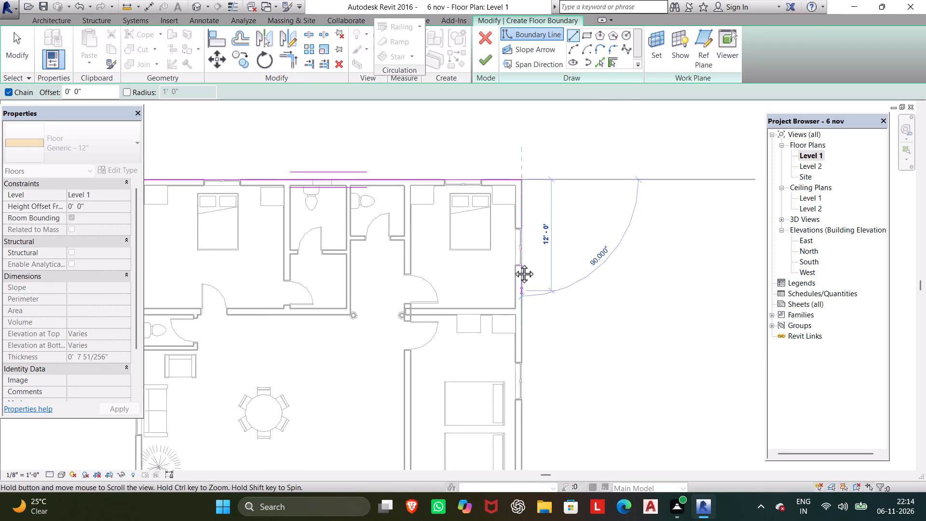
pyautogui.moveTo(513, 263); pyautogui.dragTo(504, 158, button='middle')
pyautogui.scroll(1, 504, 158)
pyautogui.moveTo(499, 320); pyautogui.dragTo(507, 180, button='middle')
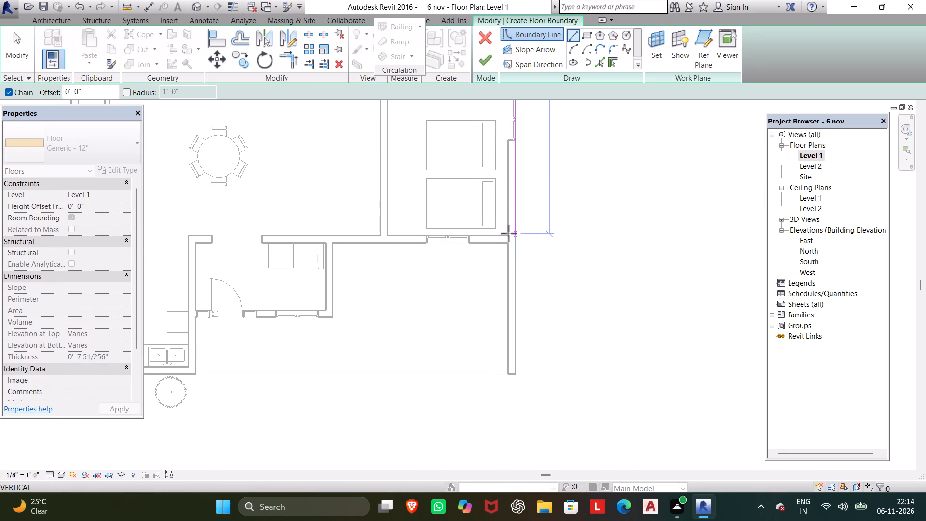
pyautogui.scroll(4, 512, 240)
pyautogui.click(517, 246)
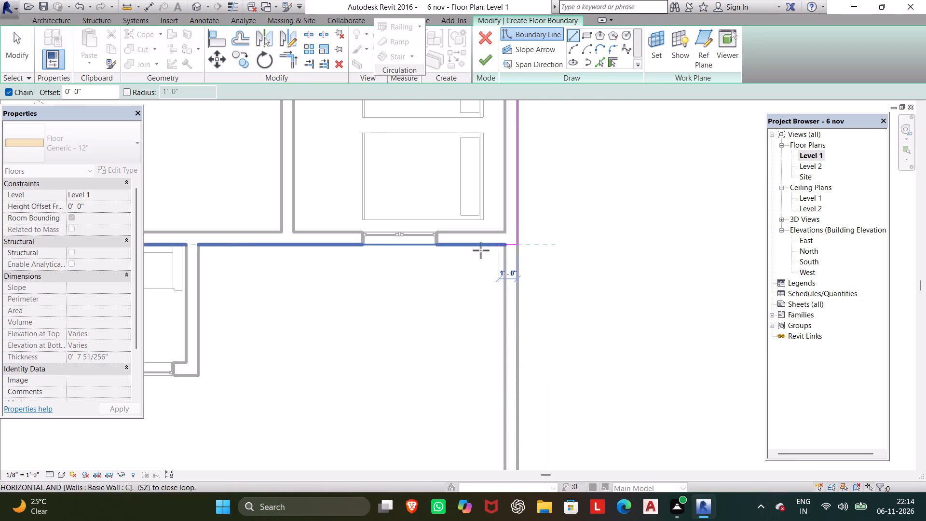
pyautogui.scroll(-2, 366, 229)
pyautogui.moveTo(369, 230); pyautogui.dragTo(522, 222, button='middle')
pyautogui.scroll(1, 522, 222)
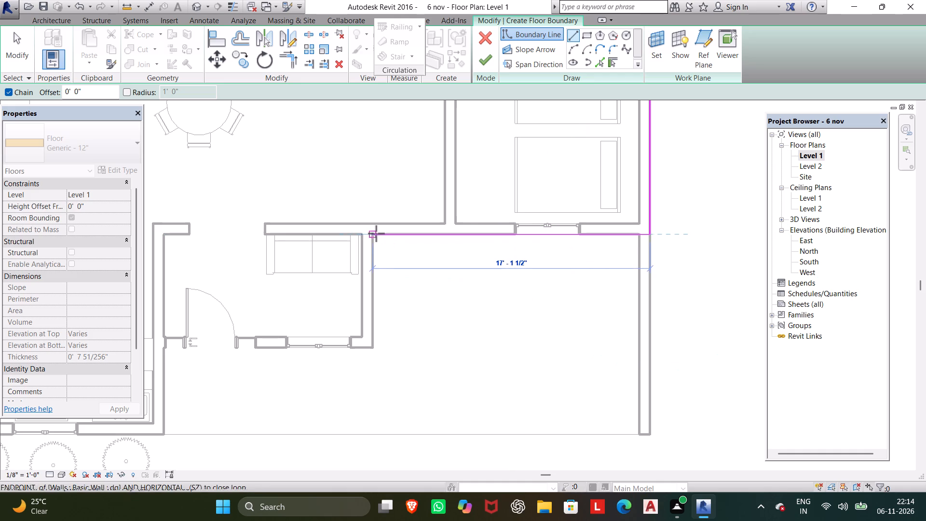
pyautogui.click(371, 233)
pyautogui.click(370, 347)
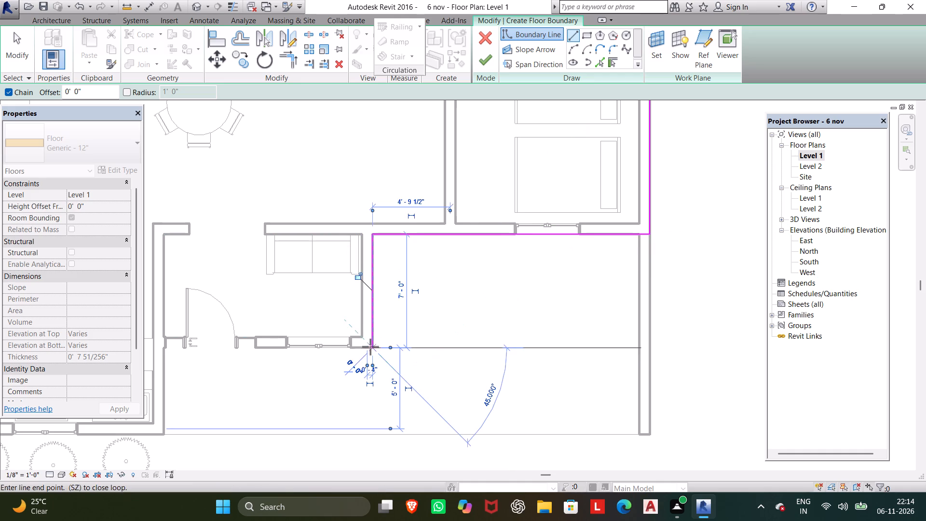
# Continue the boundary along the front entrance wall, down the kitchen's east side, and along its 11' 6" south wall to the outer corner.
pyautogui.moveTo(274, 342); pyautogui.dragTo(500, 343, button='middle')
pyautogui.scroll(-1, 274, 342)
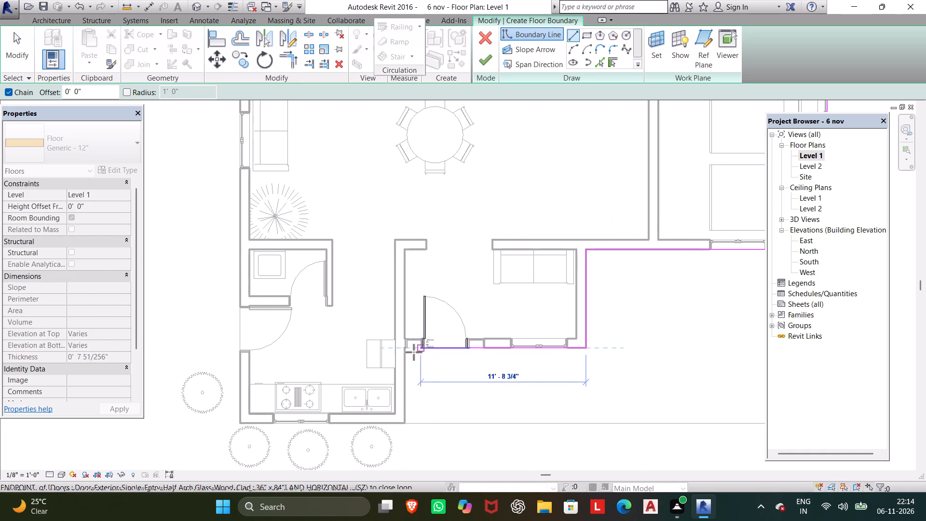
pyautogui.click(408, 351)
pyautogui.click(401, 425)
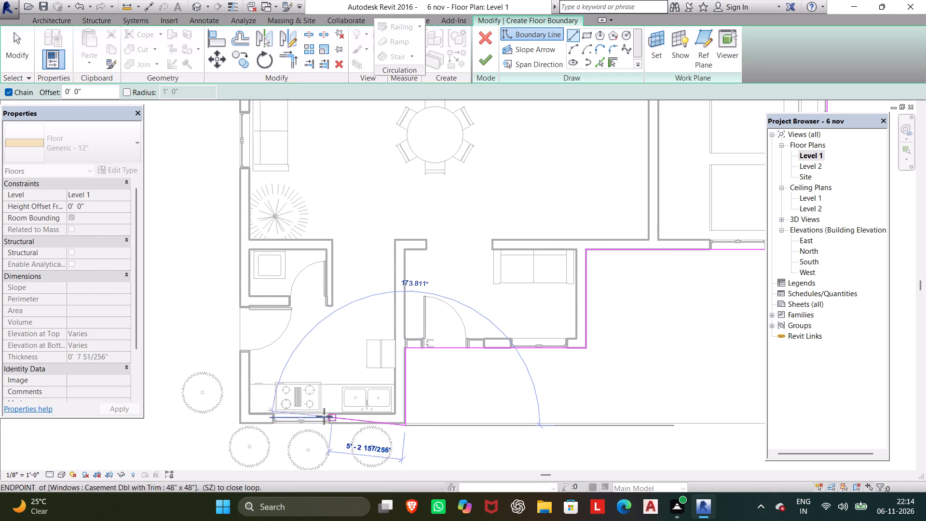
pyautogui.click(241, 423)
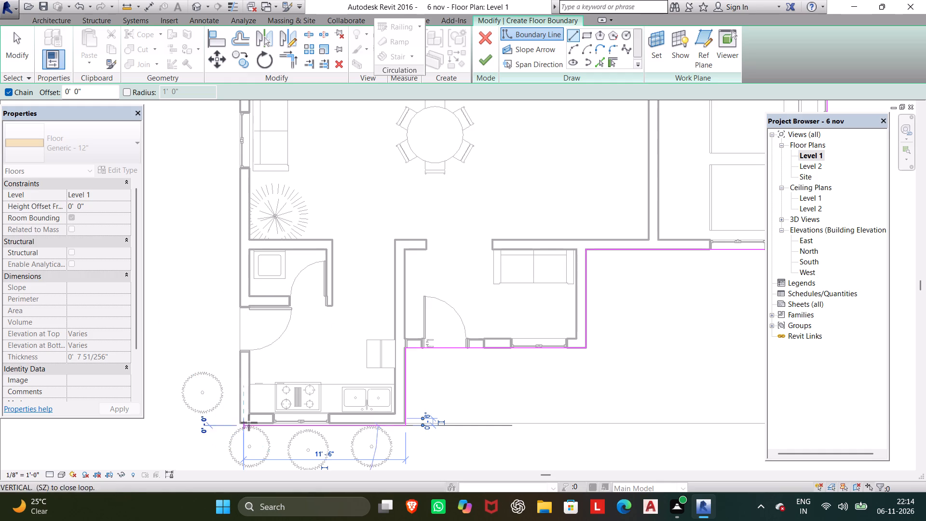
pyautogui.scroll(5, 257, 420)
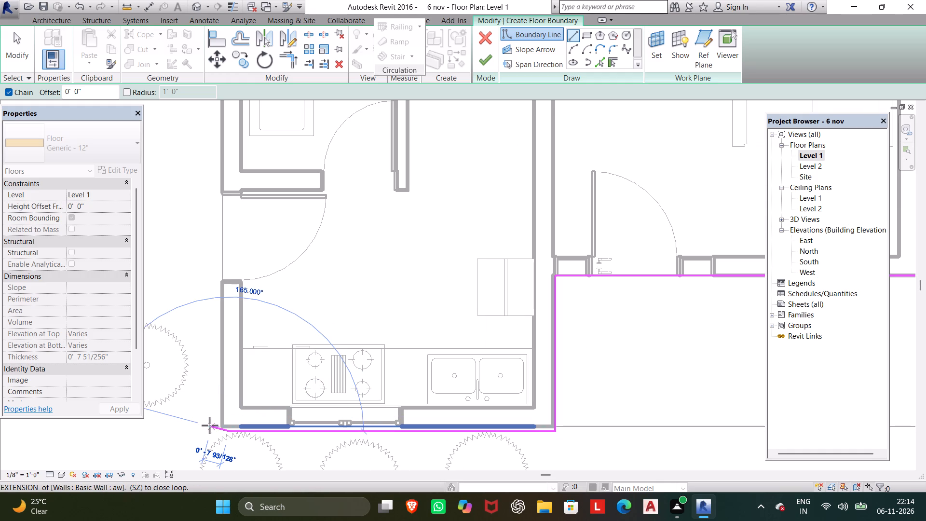
pyautogui.scroll(5, 220, 424)
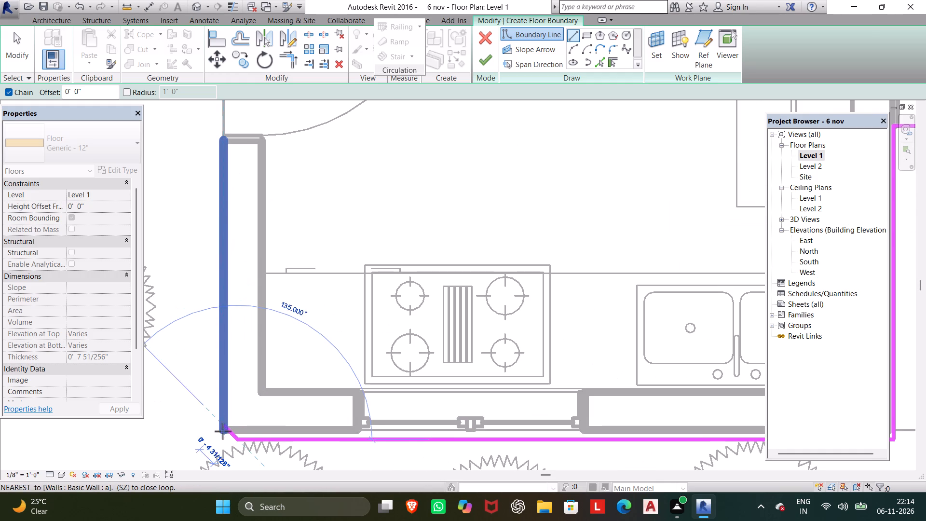
pyautogui.click(223, 431)
# Close the boundary along the west exterior wall back to the north-west starting corner and finish the floor.
pyautogui.scroll(-3, 206, 277)
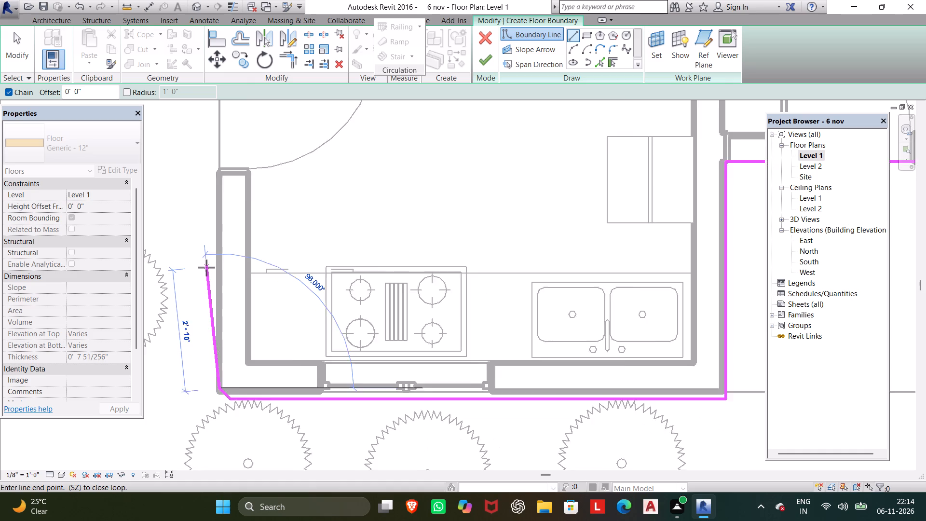
pyautogui.scroll(-3, 206, 268)
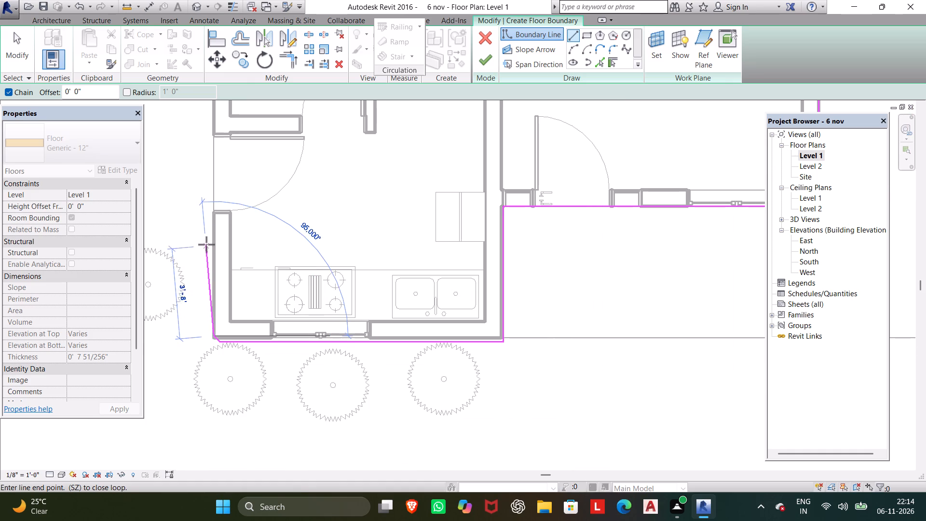
pyautogui.moveTo(220, 228); pyautogui.dragTo(219, 359, button='middle')
pyautogui.scroll(-4, 224, 307)
pyautogui.scroll(-1, 220, 259)
pyautogui.moveTo(222, 270); pyautogui.dragTo(235, 368, button='middle')
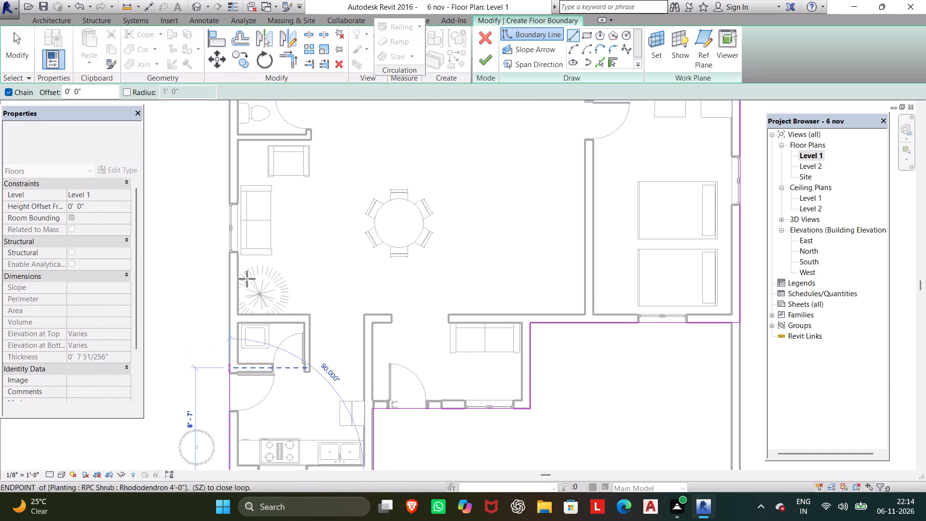
pyautogui.moveTo(257, 247); pyautogui.dragTo(275, 419, button='middle')
pyautogui.moveTo(243, 236); pyautogui.dragTo(242, 412, button='middle')
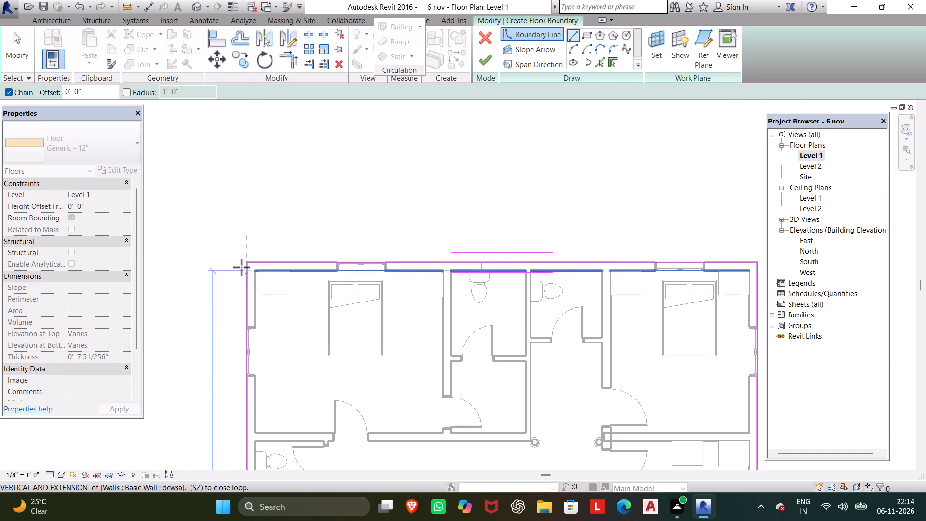
pyautogui.scroll(5, 247, 247)
pyautogui.click(245, 280)
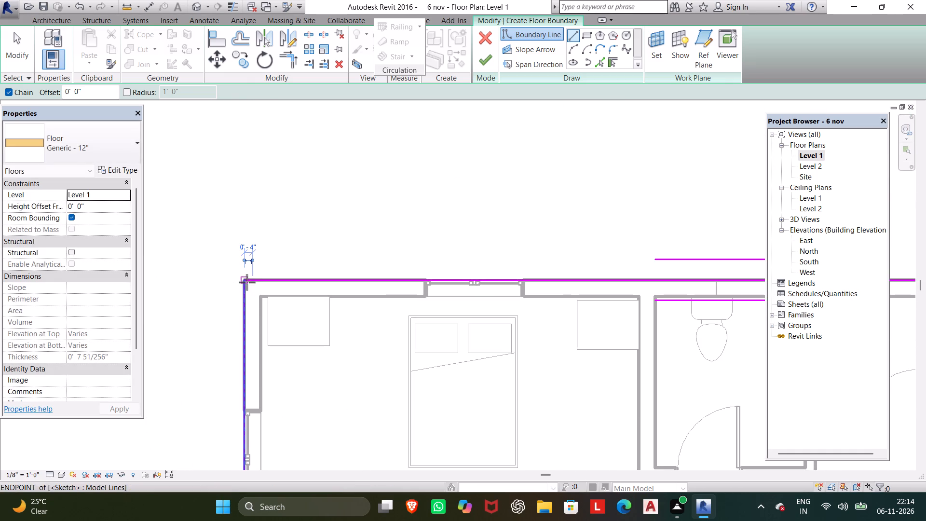
pyautogui.click(483, 66)
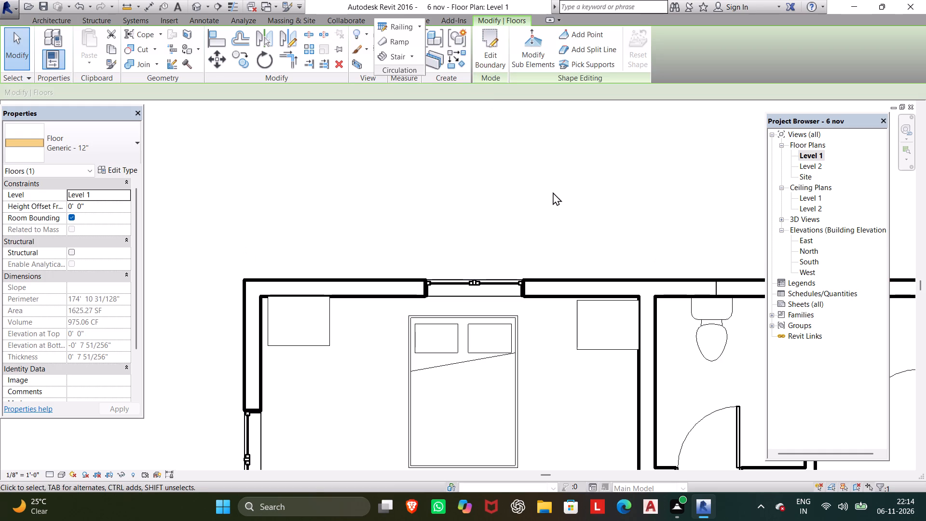
# Check the new floor in the 3D view.
pyautogui.click(199, 8)
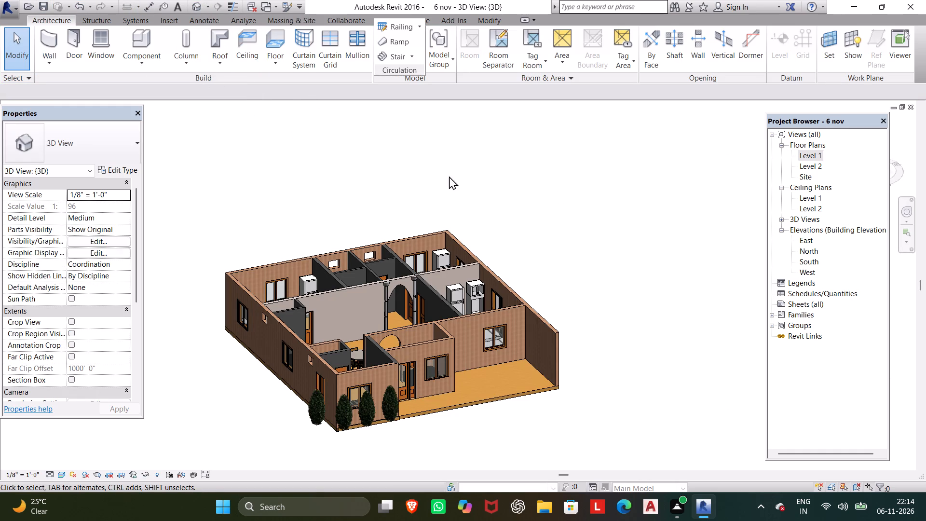
pyautogui.press('Escape')
# On the Level 1 plan, add a rectangular Generic - 12" floor from the house's north-west outer corner to the porch back wall's east outer corner.
pyautogui.doubleClick(804, 153)
pyautogui.scroll(-3, 556, 244)
pyautogui.moveTo(548, 225); pyautogui.dragTo(432, 157, button='middle')
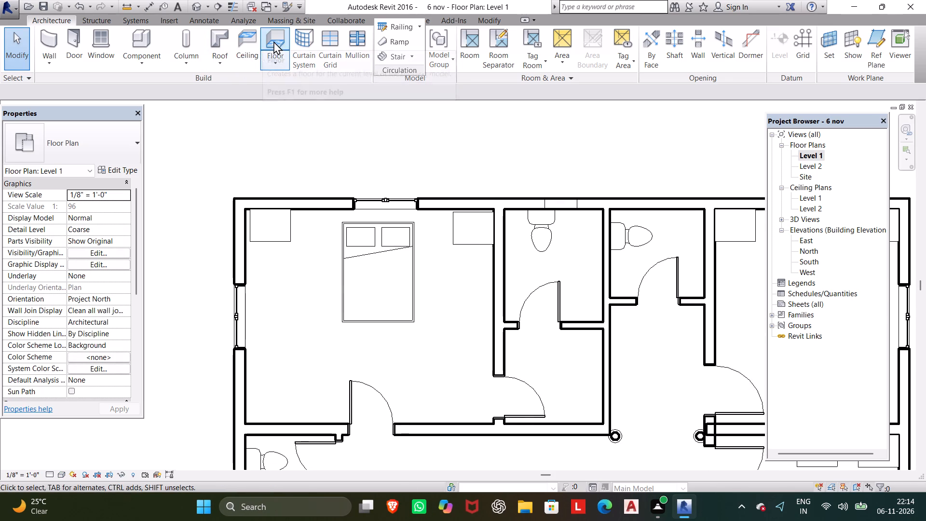
pyautogui.click(273, 41)
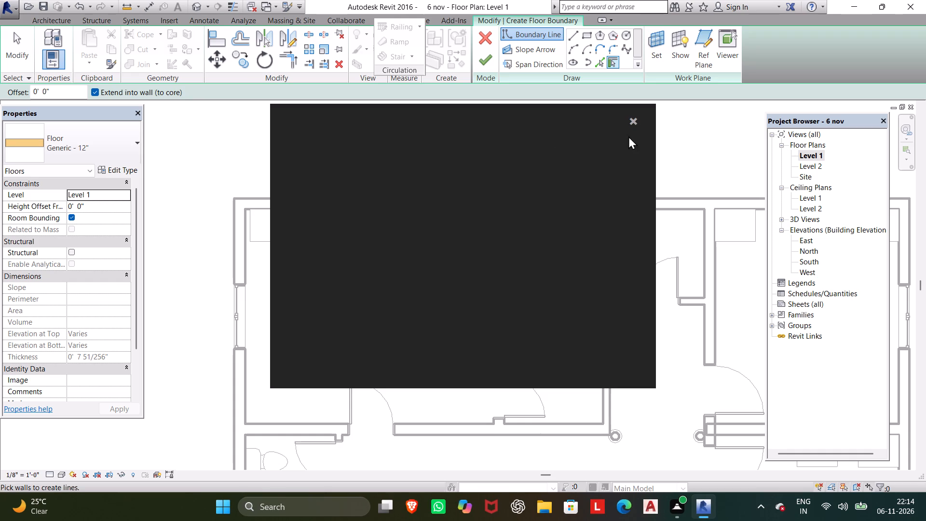
pyautogui.click(636, 122)
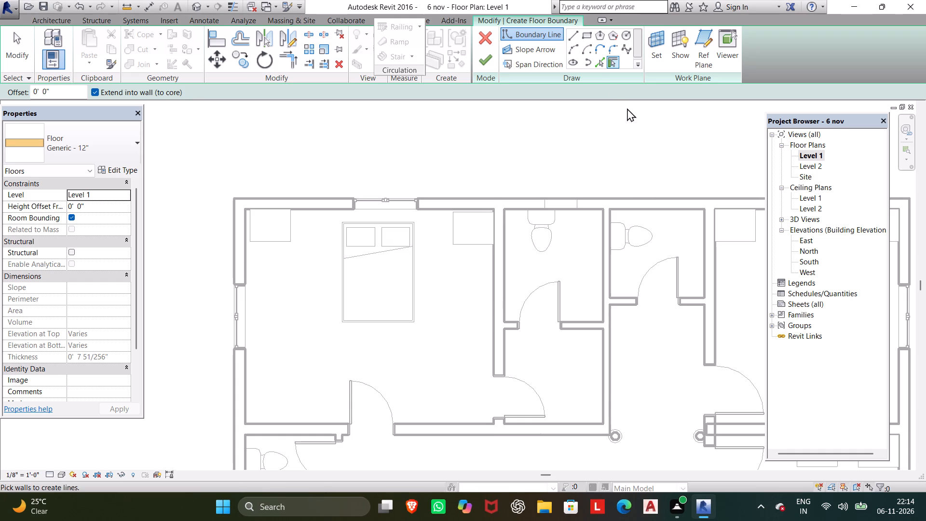
pyautogui.click(586, 38)
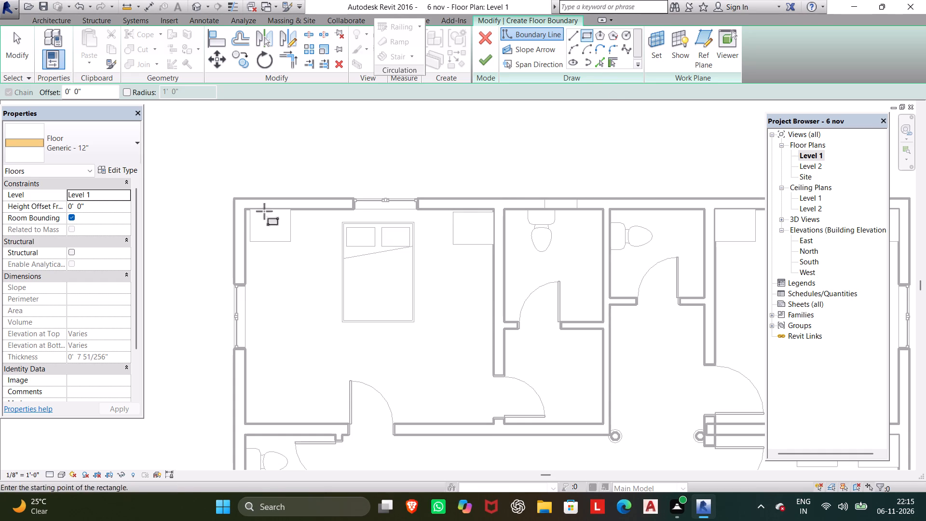
pyautogui.scroll(5, 236, 198)
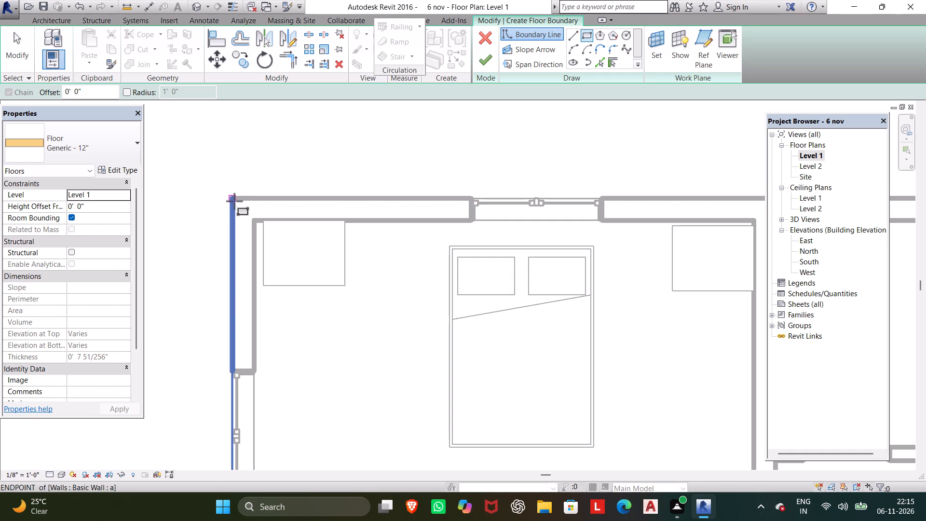
pyautogui.click(234, 201)
pyautogui.scroll(-8, 382, 317)
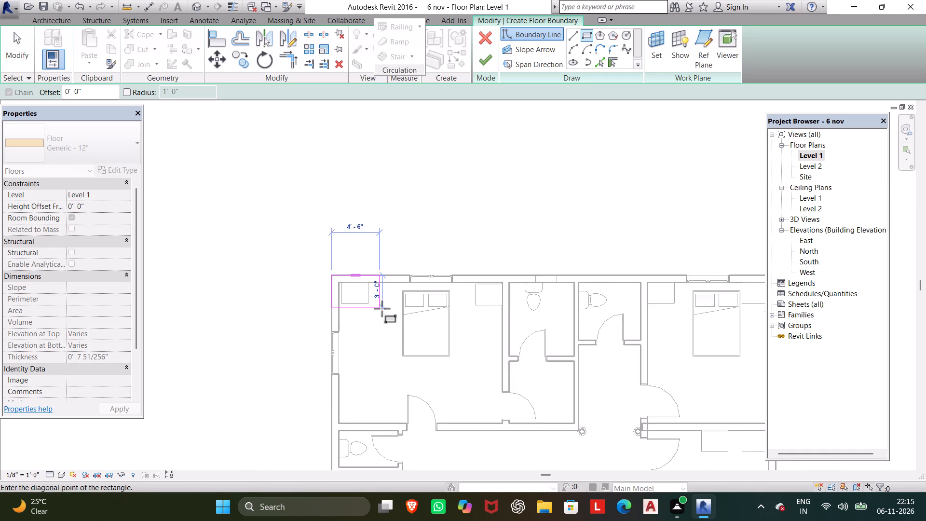
pyautogui.scroll(-1, 382, 309)
pyautogui.moveTo(382, 309); pyautogui.dragTo(199, 144, button='middle')
pyautogui.scroll(1, 199, 144)
pyautogui.scroll(-1, 323, 297)
pyautogui.moveTo(323, 297); pyautogui.dragTo(352, 144, button='middle')
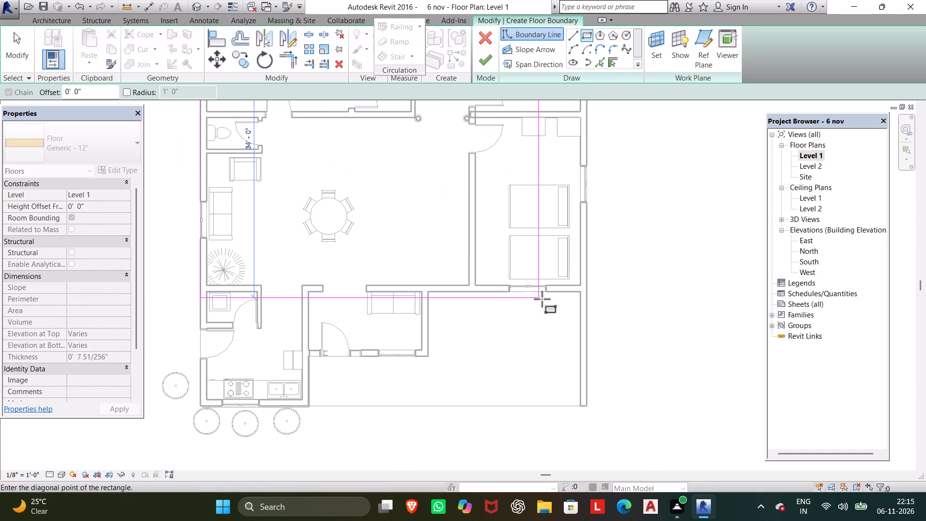
pyautogui.scroll(5, 560, 295)
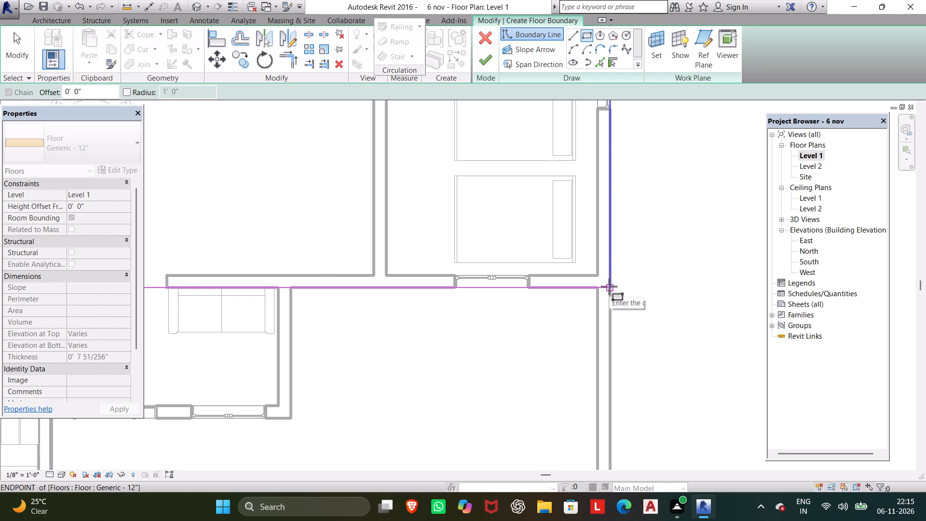
pyautogui.click(609, 287)
pyautogui.scroll(-4, 600, 309)
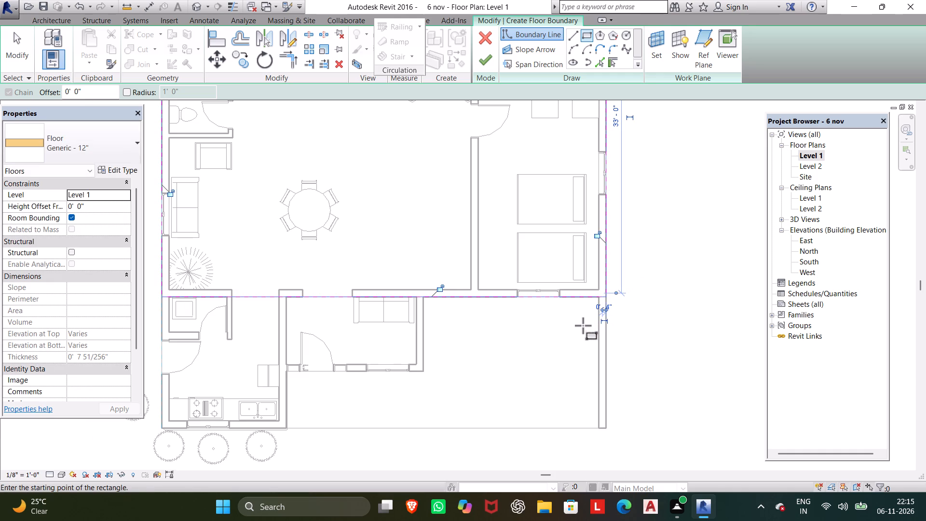
pyautogui.click(486, 63)
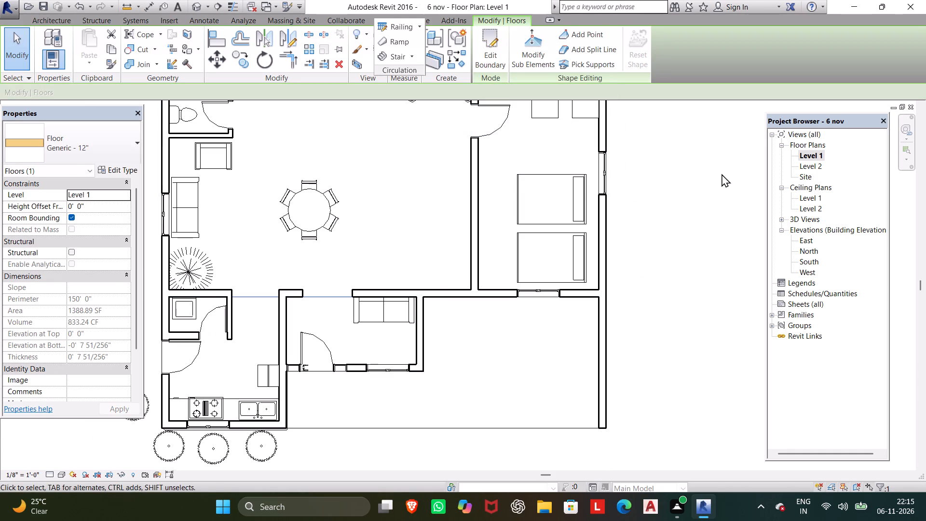
# Examine the added floor in the 3D view, orbiting around the house to see its east and front sides.
pyautogui.click(193, 4)
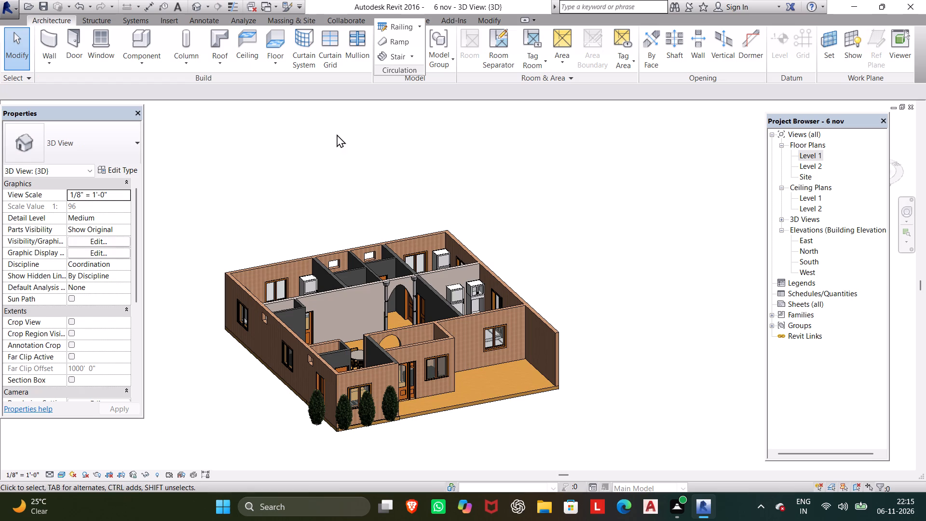
pyautogui.press('Escape')
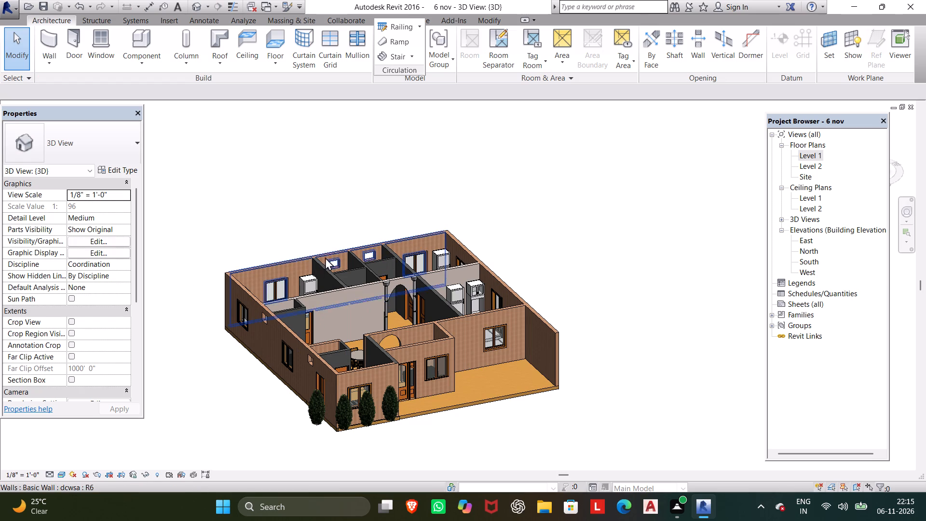
pyautogui.press('Escape')
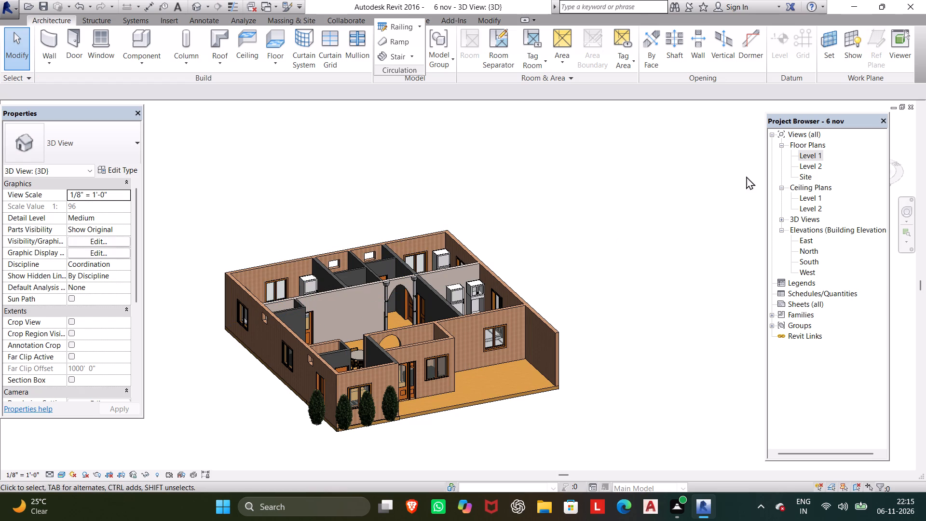
pyautogui.moveTo(804, 153); pyautogui.dragTo(804, 158)
pyautogui.keyDown('shift'); pyautogui.scroll(-1, 646, 248); pyautogui.keyUp('shift')
pyautogui.keyDown('shift'); pyautogui.moveTo(640, 256); pyautogui.dragTo(646, 342, button='middle'); pyautogui.keyUp('shift')
pyautogui.keyDown('shift'); pyautogui.moveTo(646, 342); pyautogui.dragTo(652, 371, button='middle'); pyautogui.keyUp('shift')
pyautogui.scroll(-1, 654, 354)
pyautogui.moveTo(653, 343); pyautogui.dragTo(457, 301, button='middle')
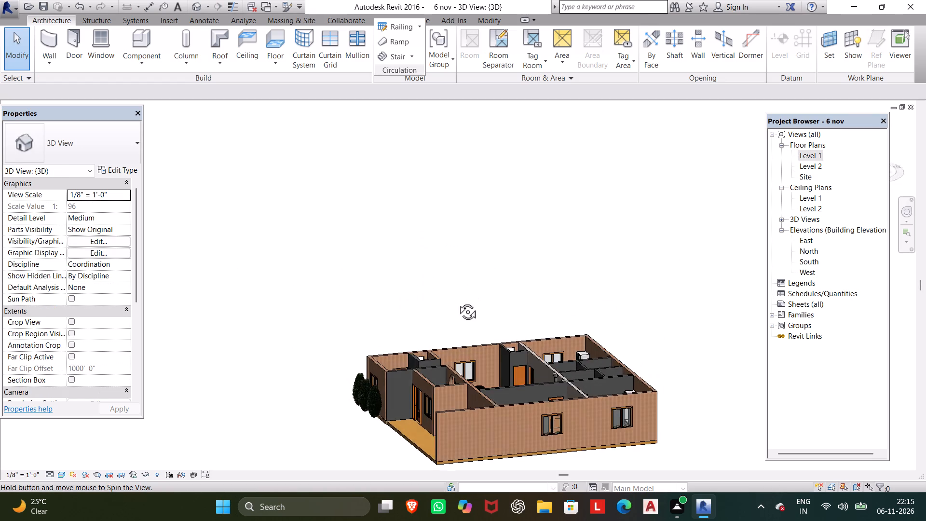
pyautogui.moveTo(457, 301); pyautogui.dragTo(570, 366, button='middle')
pyautogui.keyDown('shift'); pyautogui.scroll(-1, 458, 307); pyautogui.keyUp('shift')
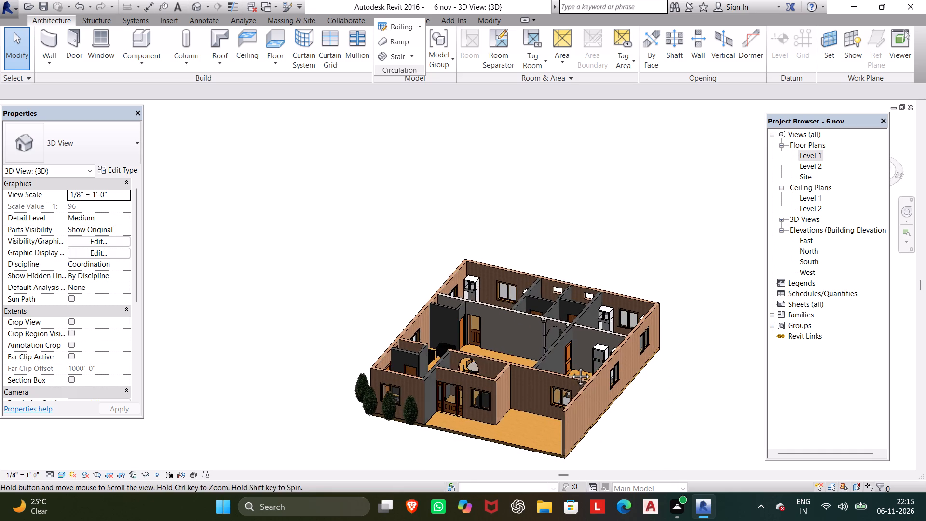
pyautogui.moveTo(570, 366); pyautogui.dragTo(565, 346, button='middle')
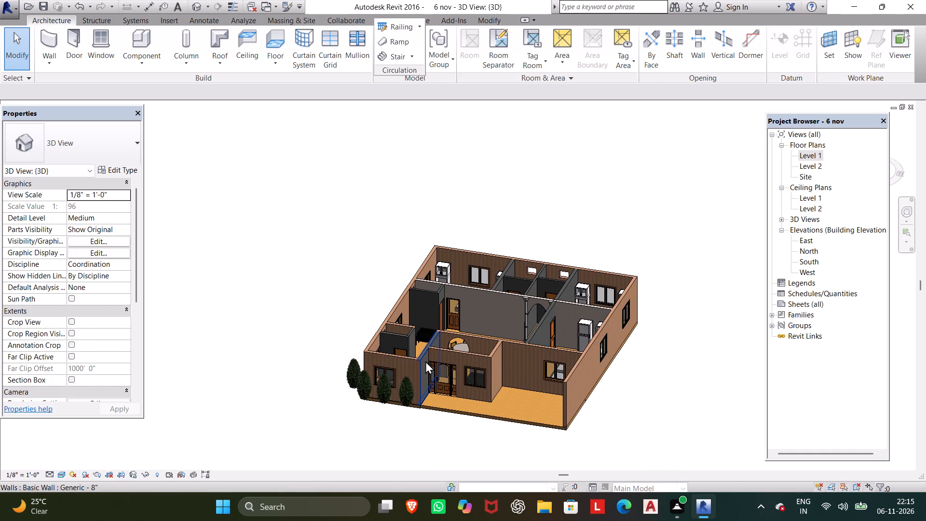
pyautogui.press('Escape')
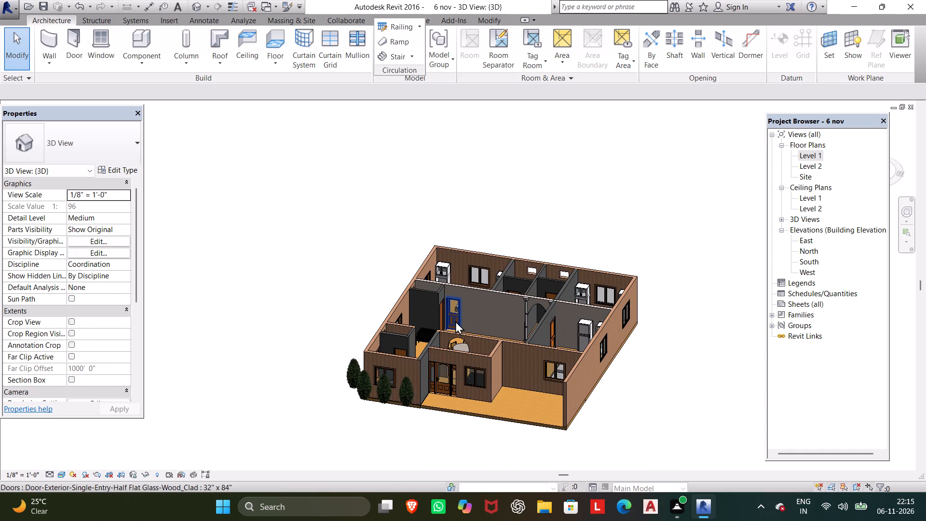
pyautogui.press('Escape')
pyautogui.press('Escape')
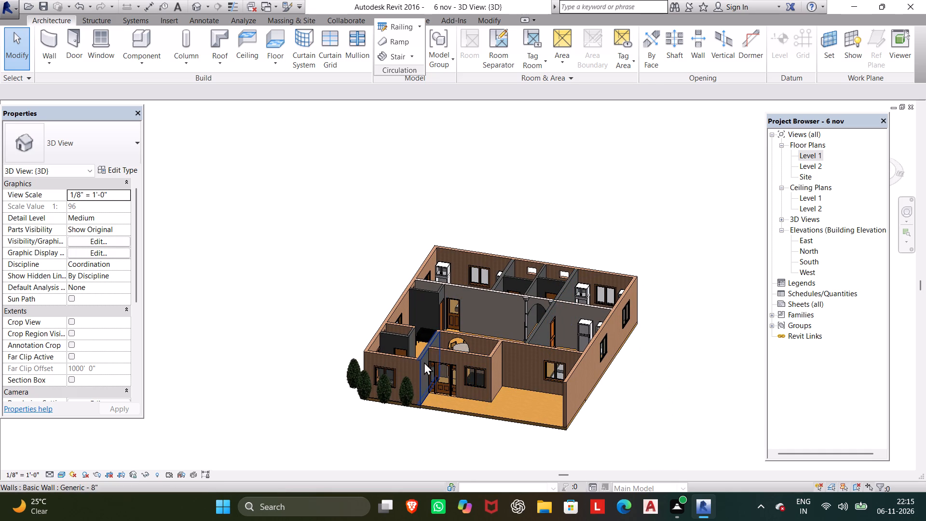
# Inspect the Generic - 8" wall between the kitchen and the front entrance in the 3D view.
pyautogui.scroll(5, 424, 362)
pyautogui.click(424, 349)
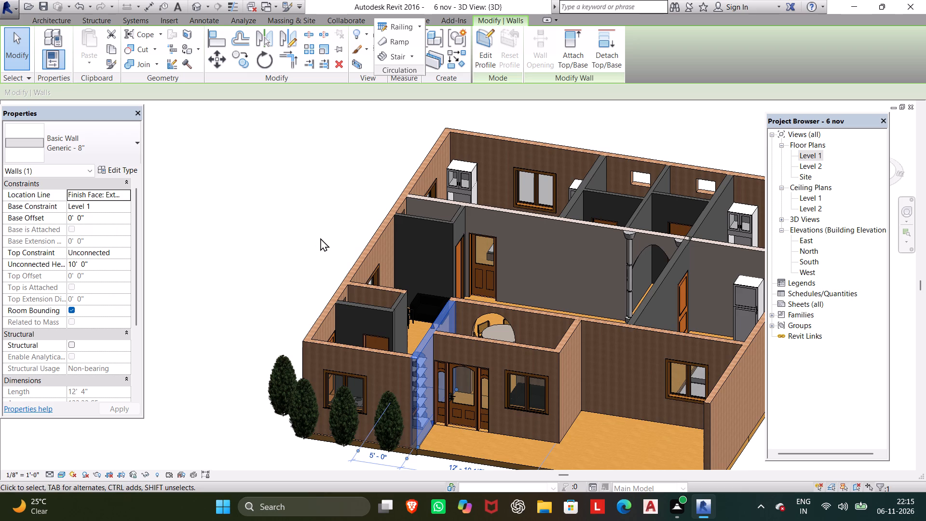
pyautogui.press('Escape')
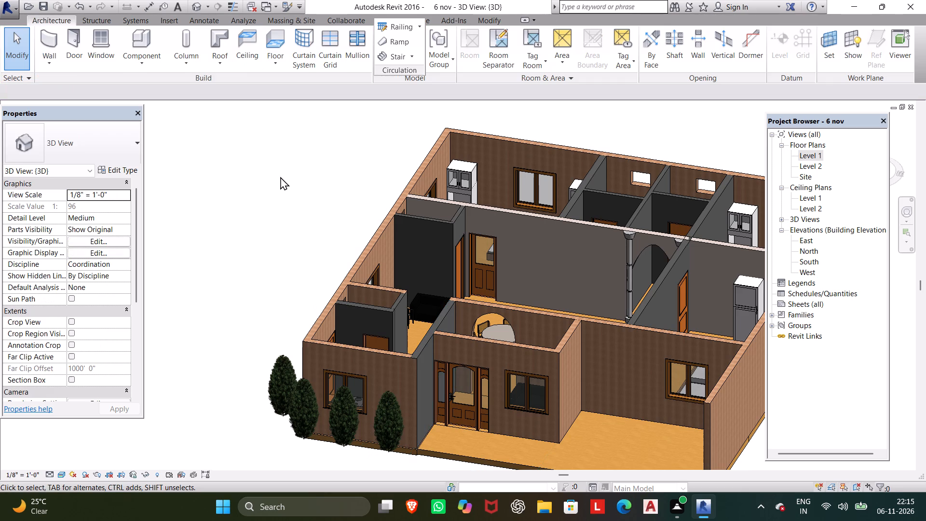
pyautogui.press('Escape')
pyautogui.scroll(-4, 327, 171)
pyautogui.moveTo(316, 173); pyautogui.dragTo(297, 192, button='middle')
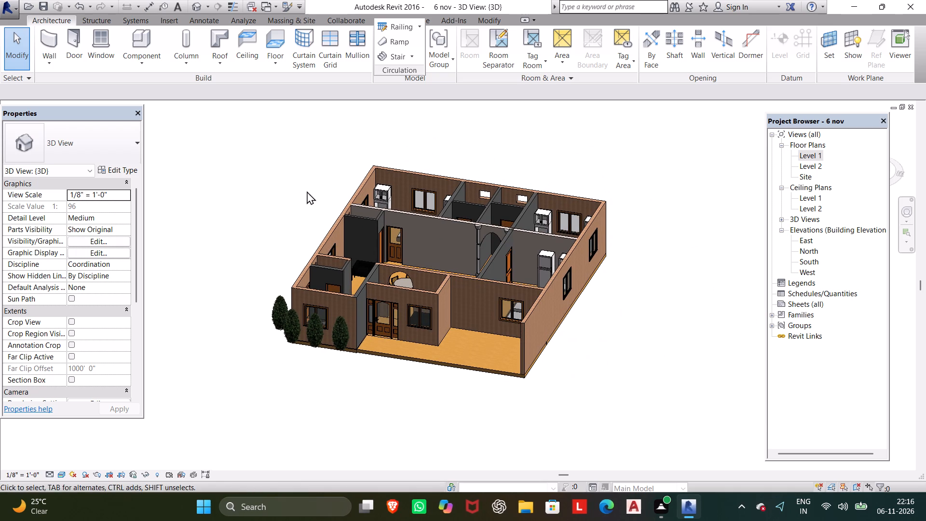
# Save the project.
pyautogui.hotkey('ctrl', 's')
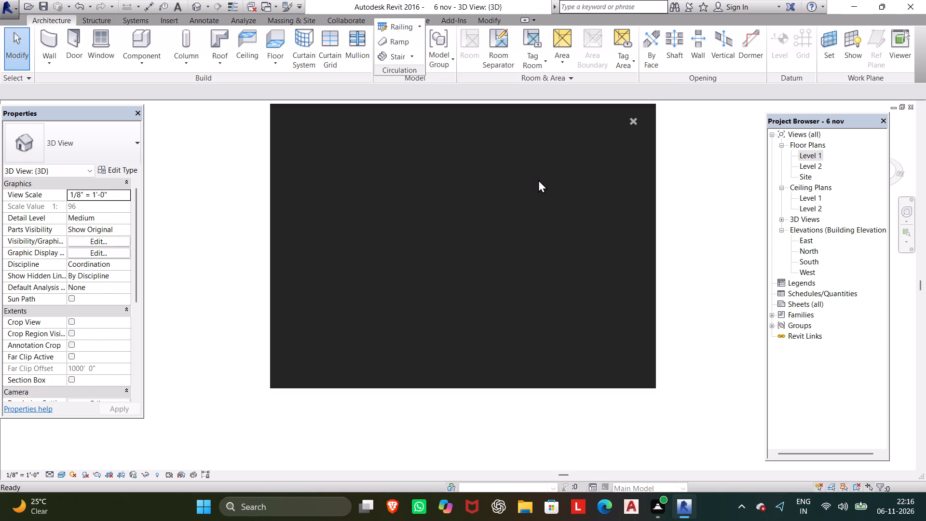
pyautogui.click(631, 119)
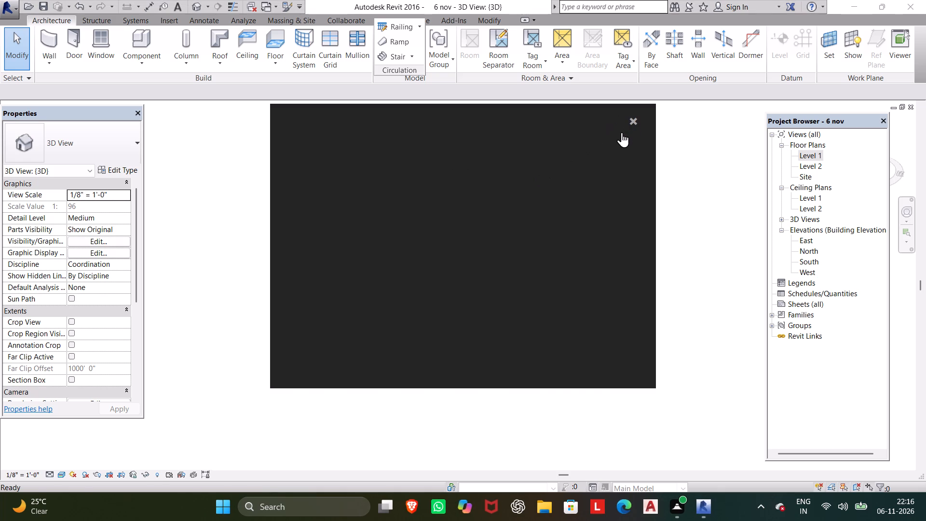